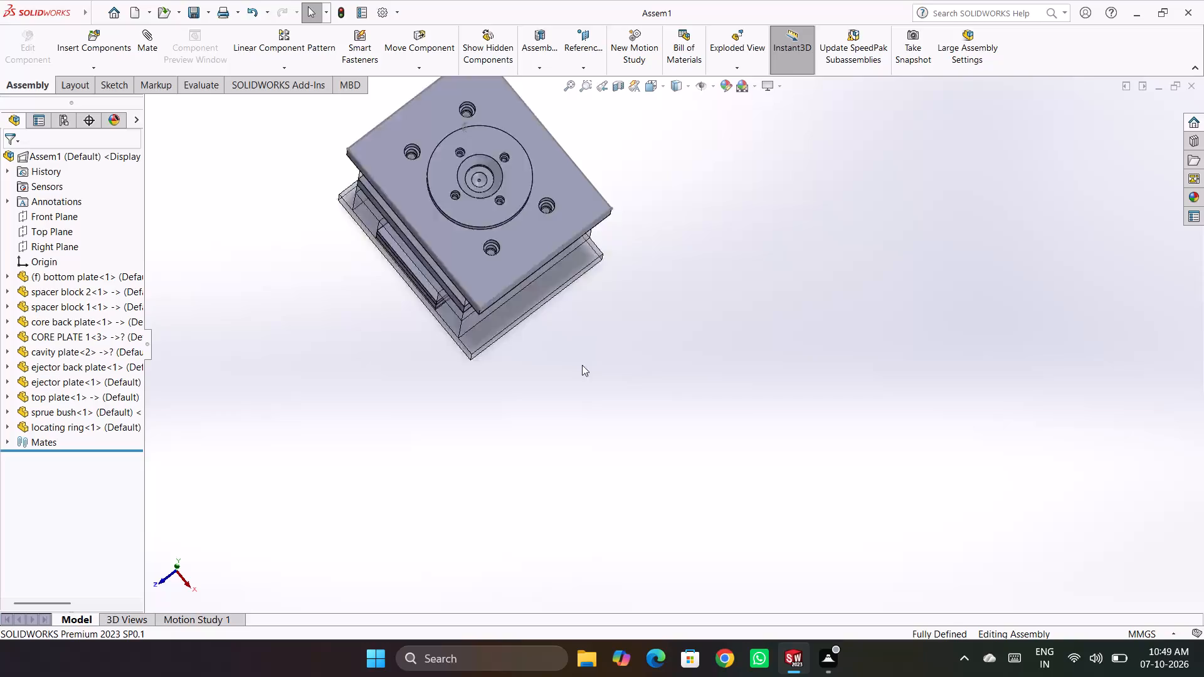
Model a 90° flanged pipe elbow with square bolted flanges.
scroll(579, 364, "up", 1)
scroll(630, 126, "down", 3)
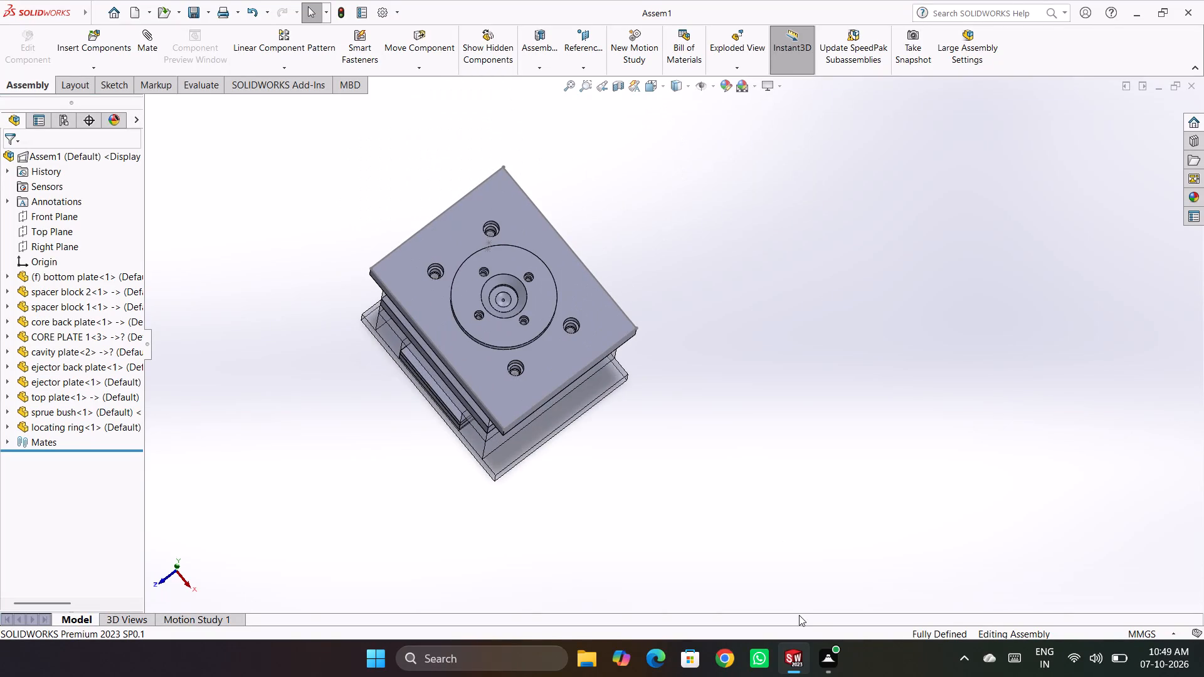
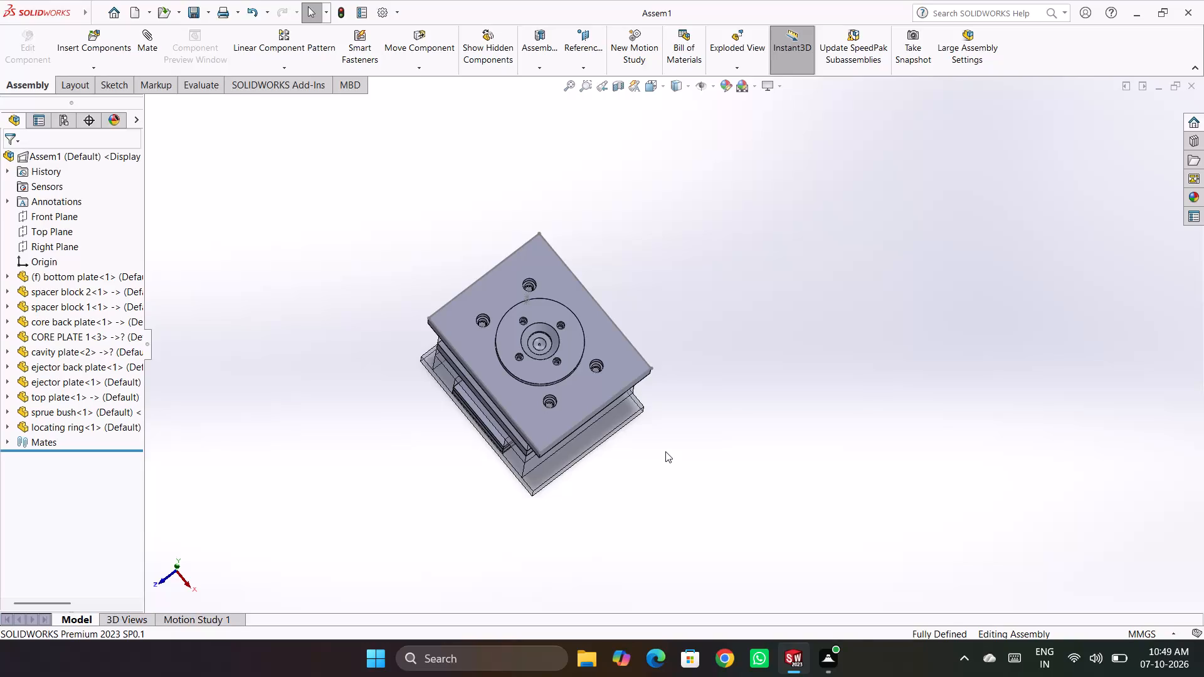
Create a new part document and start a sketch on the Front Plane.
key("ctrl+n")
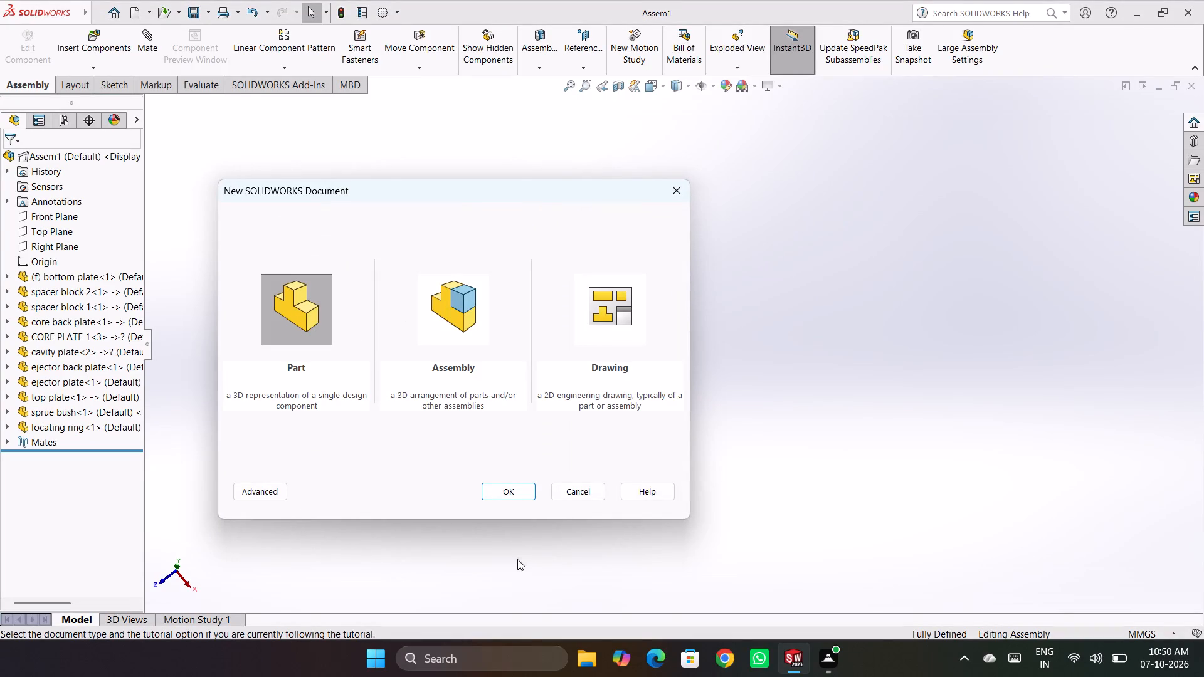
left_click(529, 492)
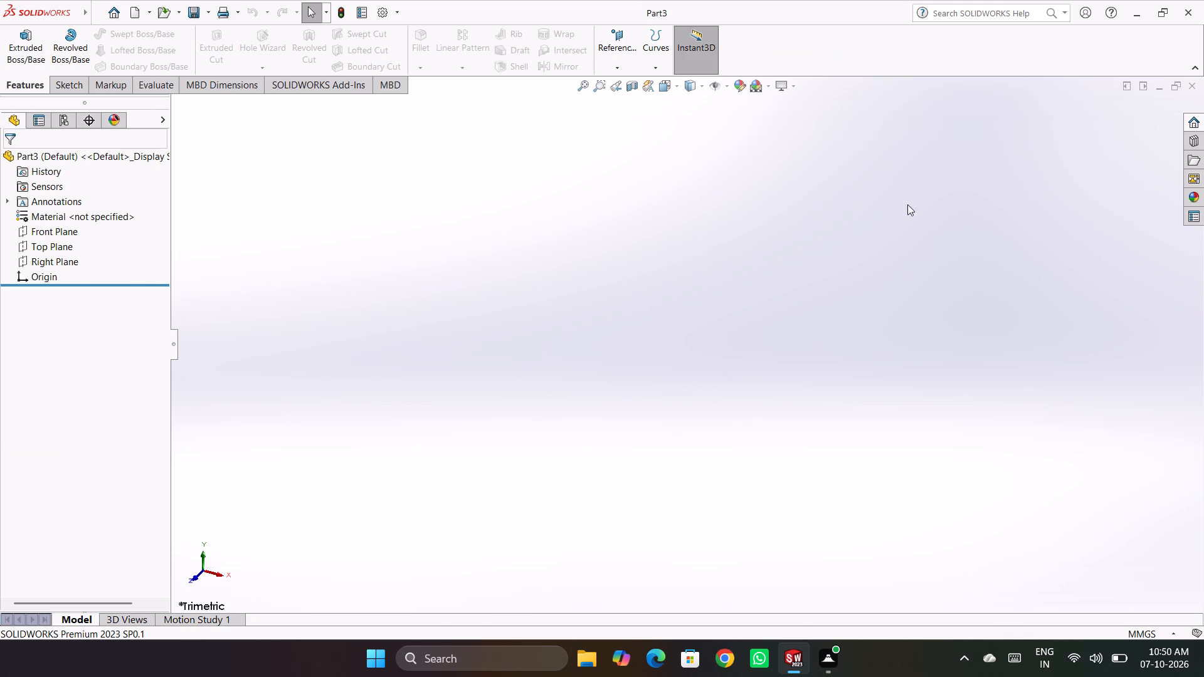
left_click(69, 85)
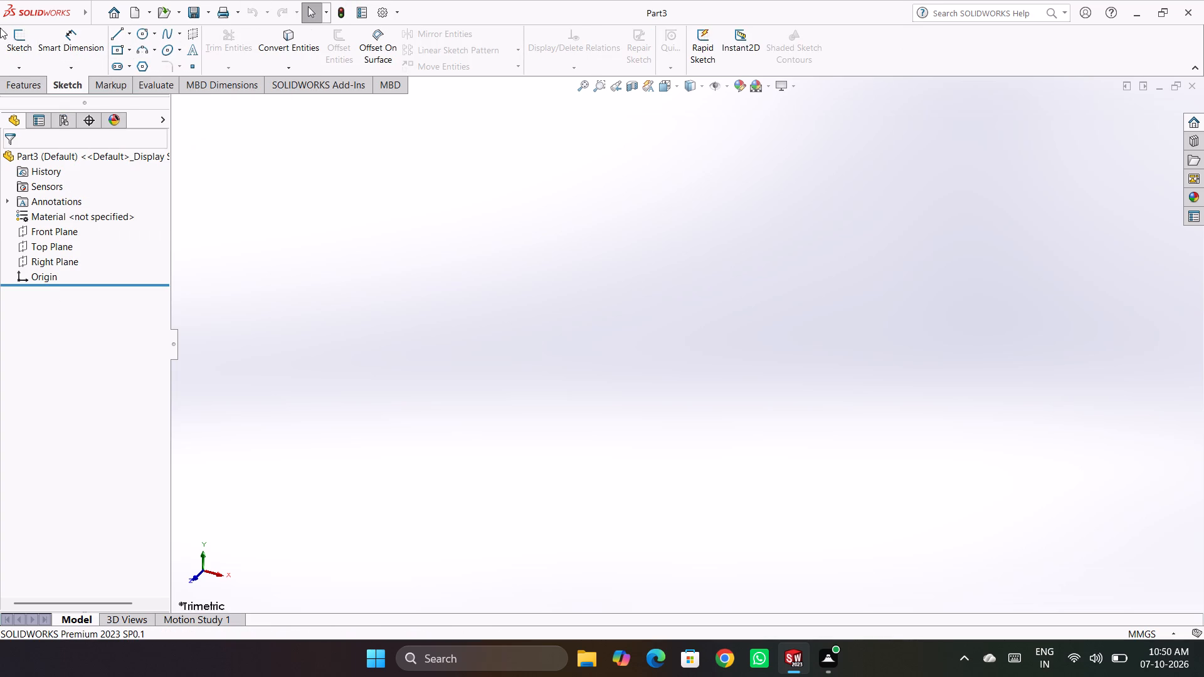
left_click(33, 38)
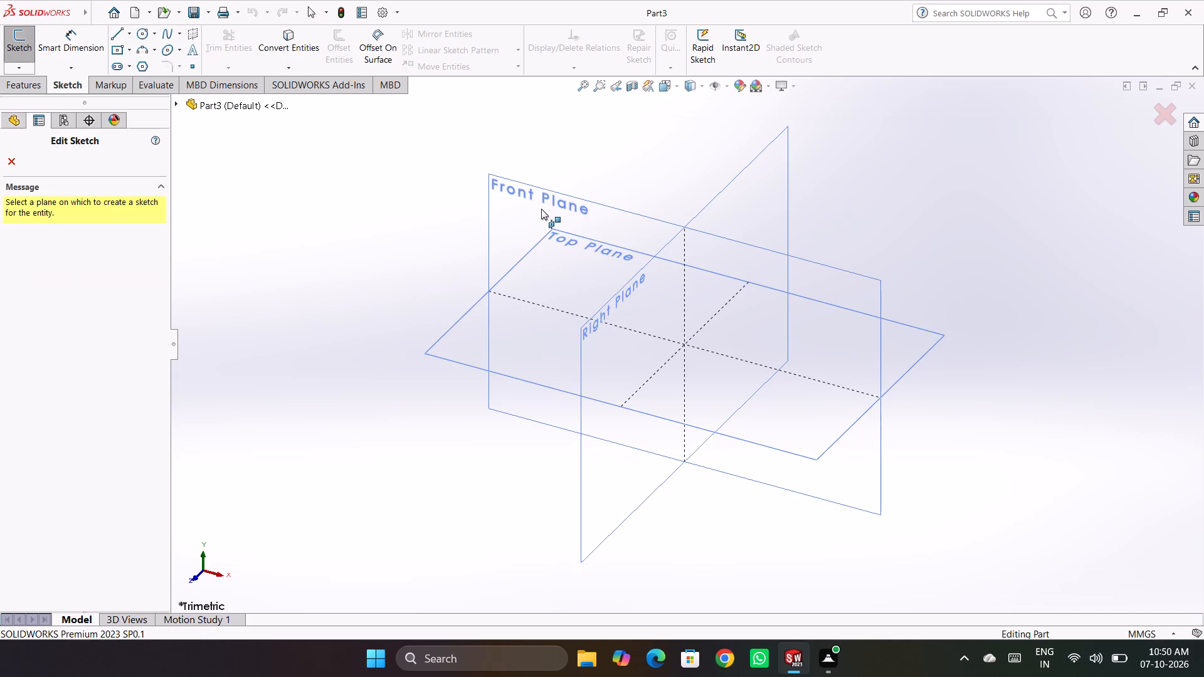
left_click(541, 209)
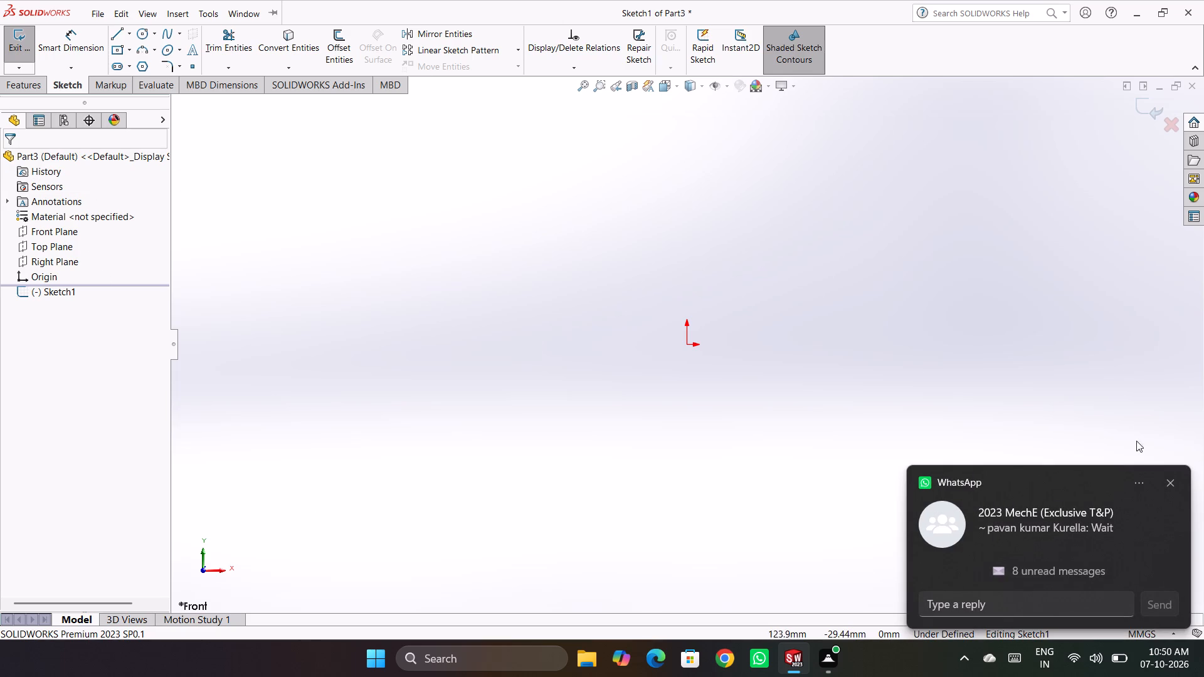
left_click(1171, 481)
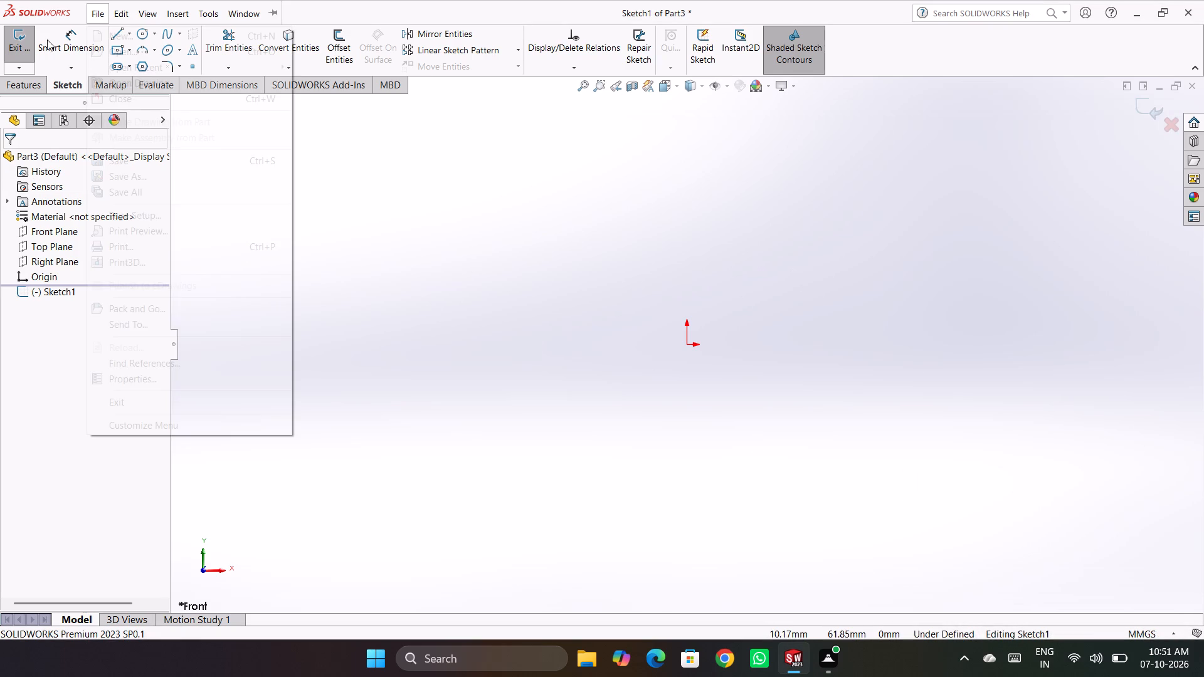
Draw infinite-length horizontal and vertical construction lines through the origin.
right_click_drag(576, 268, 527, 231)
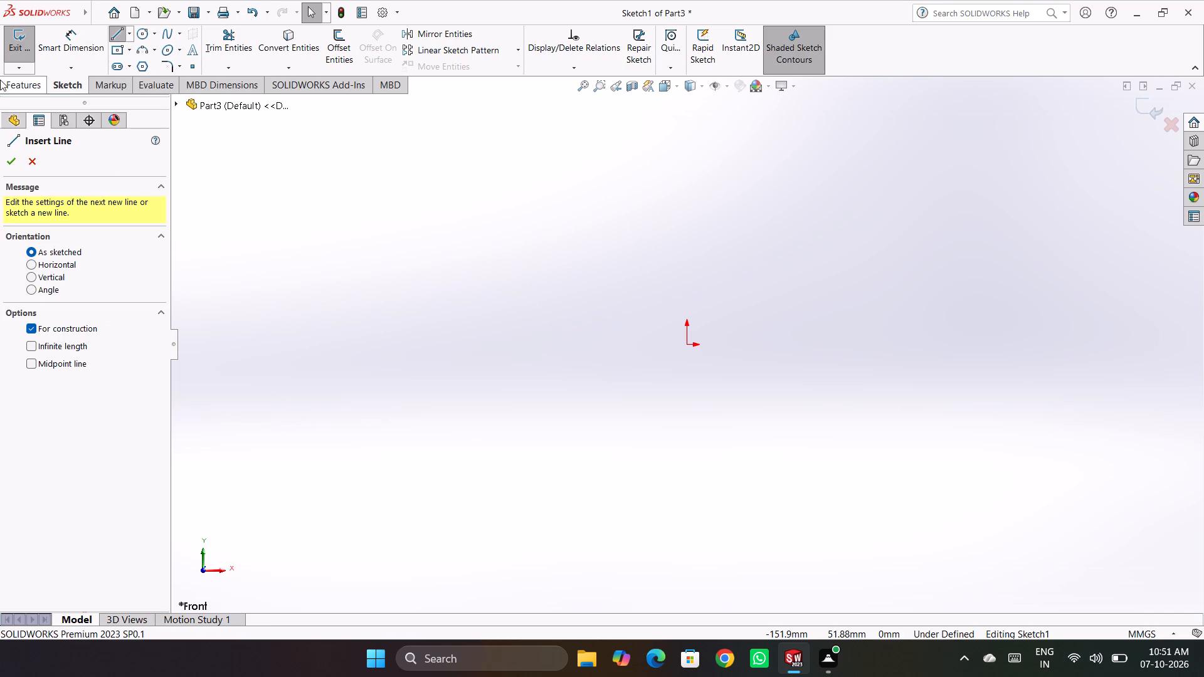
left_click(39, 347)
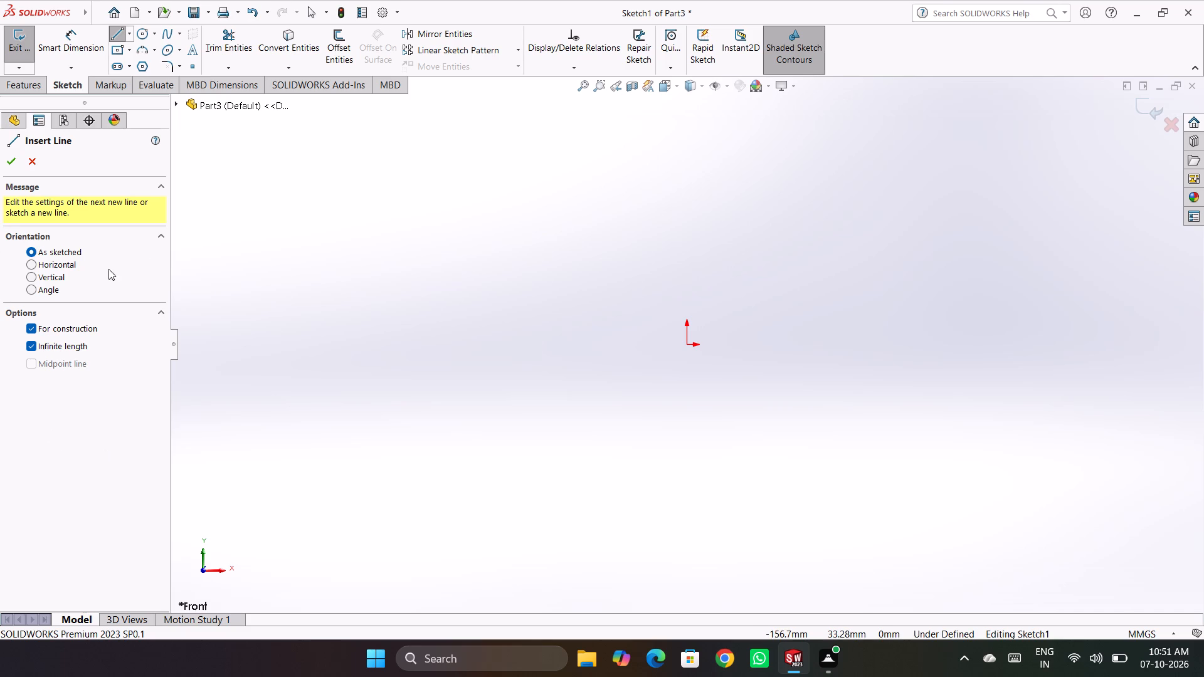
left_click(687, 343)
left_click(717, 345)
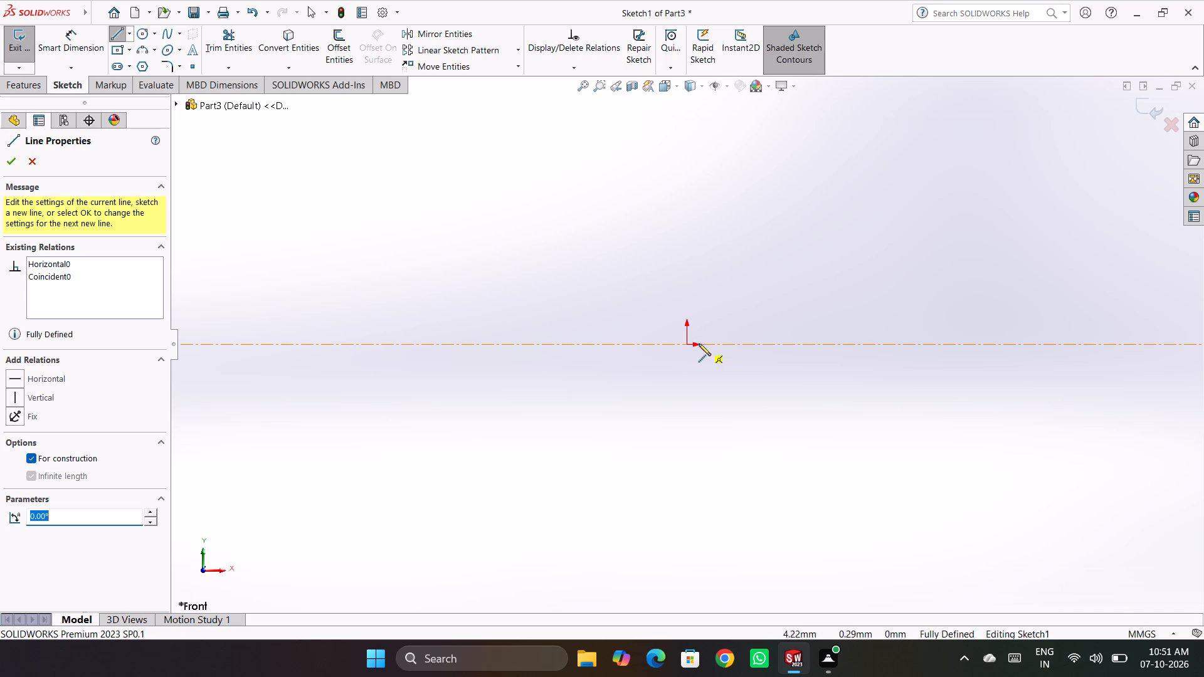
left_click(685, 345)
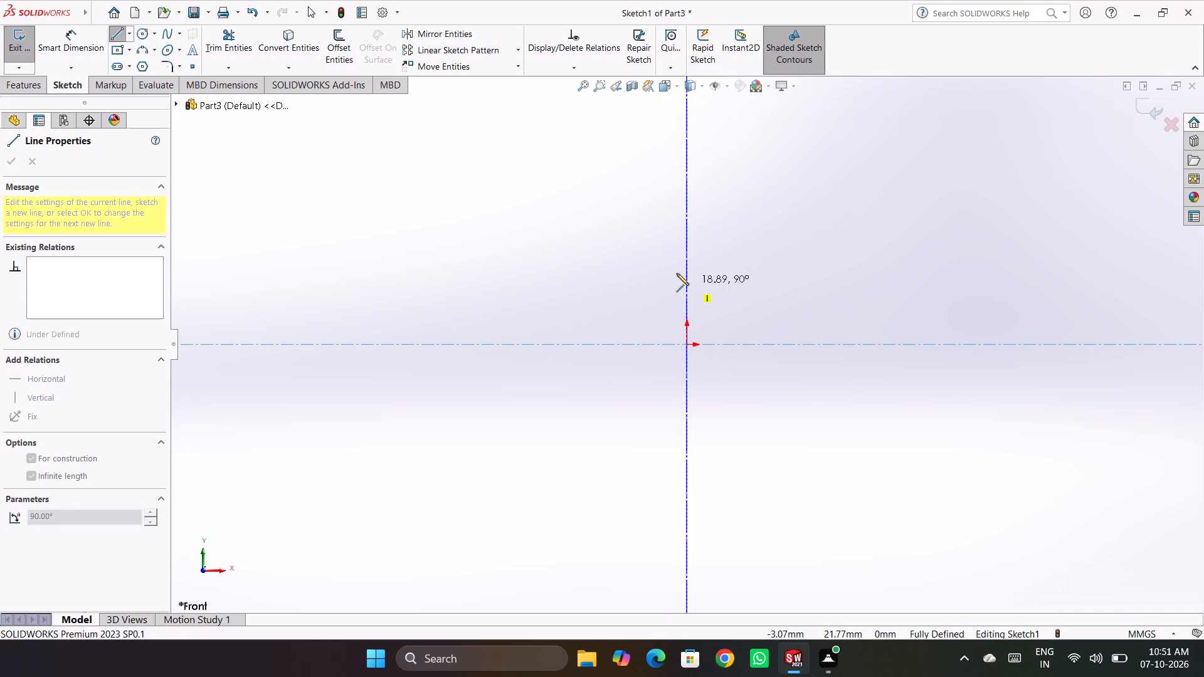
left_click(685, 278)
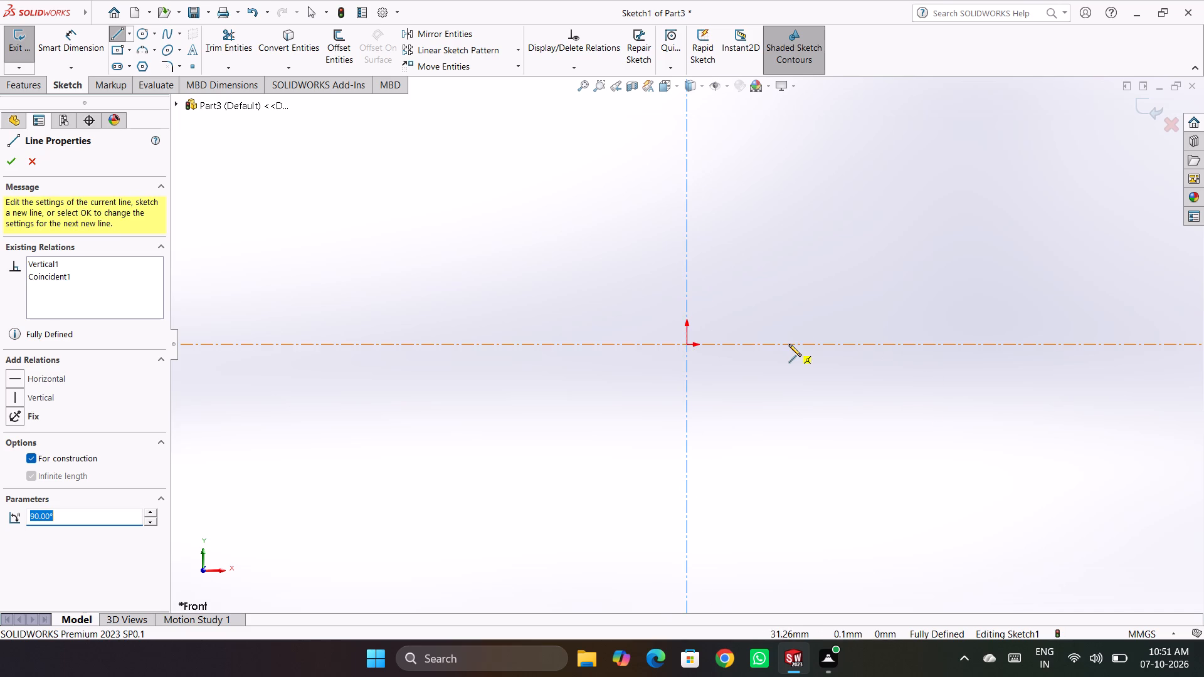
key("Escape")
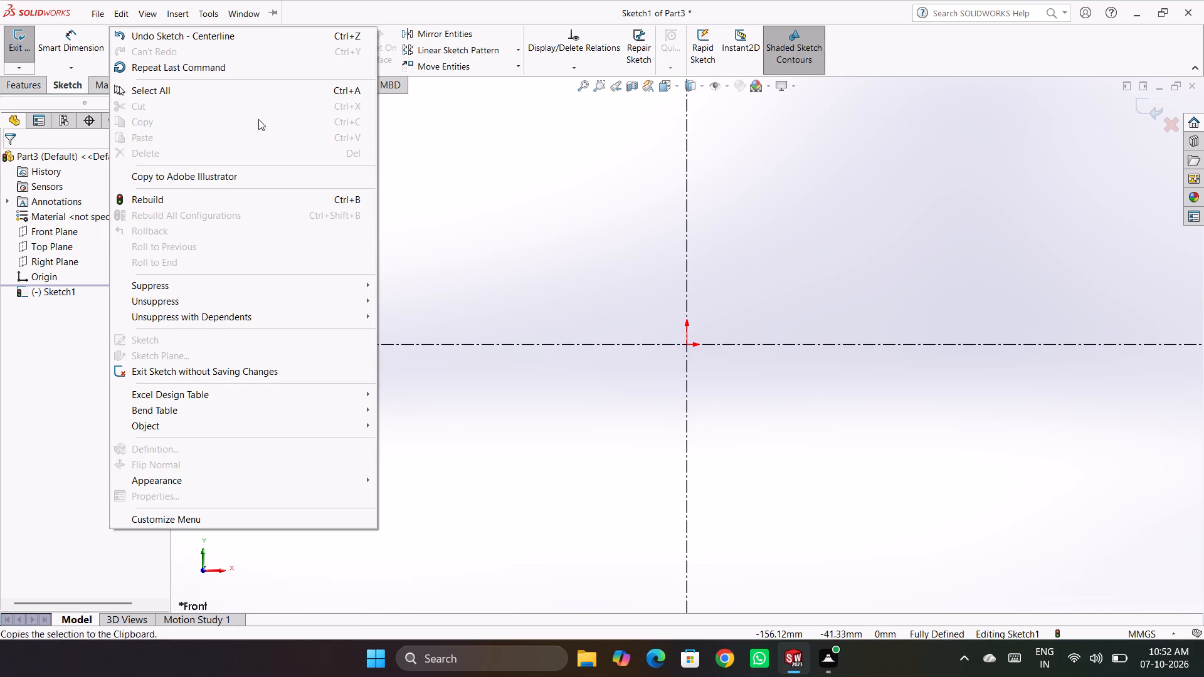
Draw a vertical solid line about 63 mm long upward from the origin along the vertical construction line.
left_click(571, 195)
right_click_drag(332, 198, 335, 172)
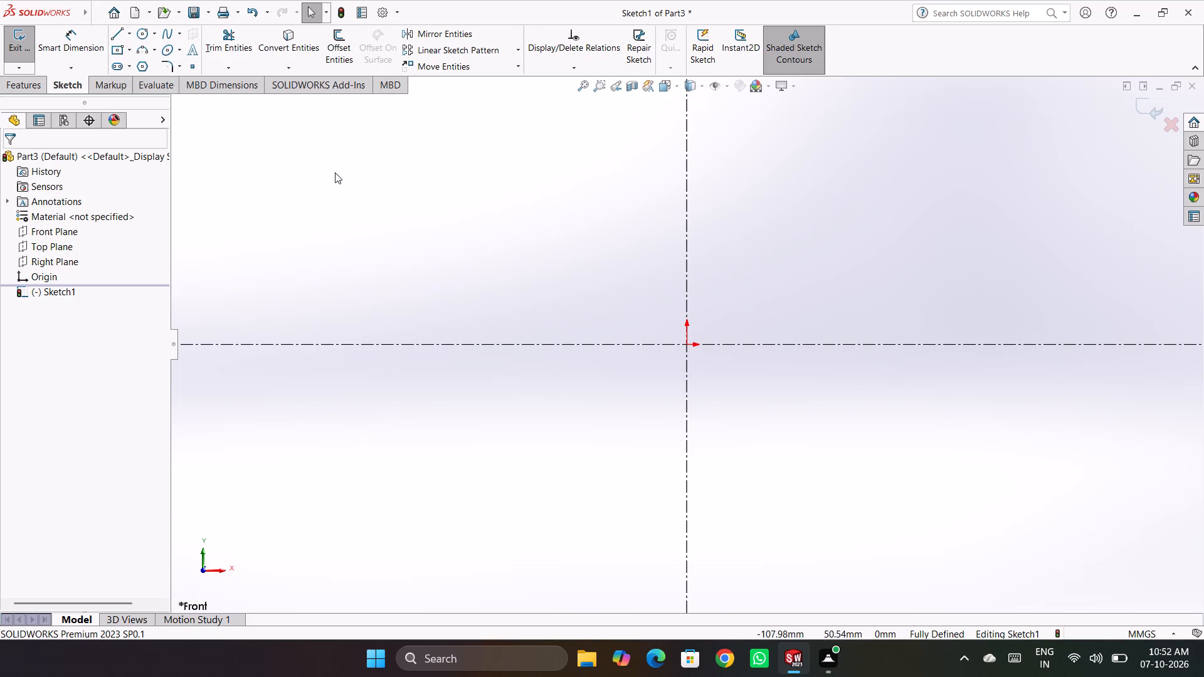
right_click_drag(335, 172, 373, 211)
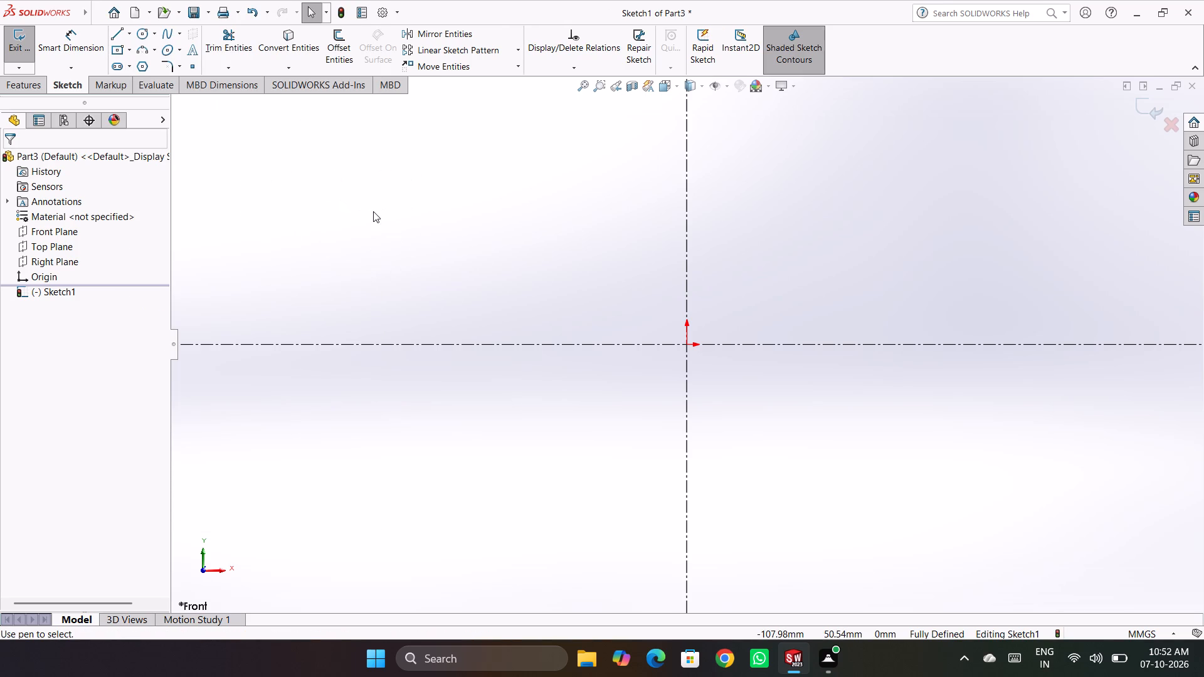
key("l")
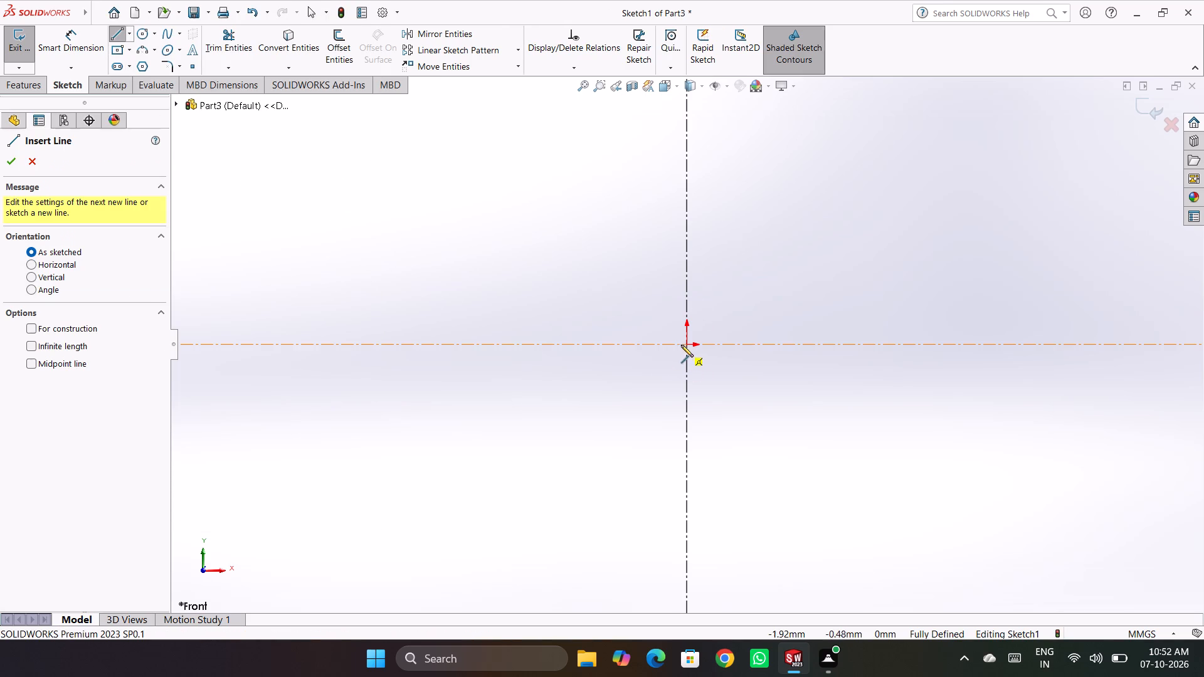
left_click(685, 343)
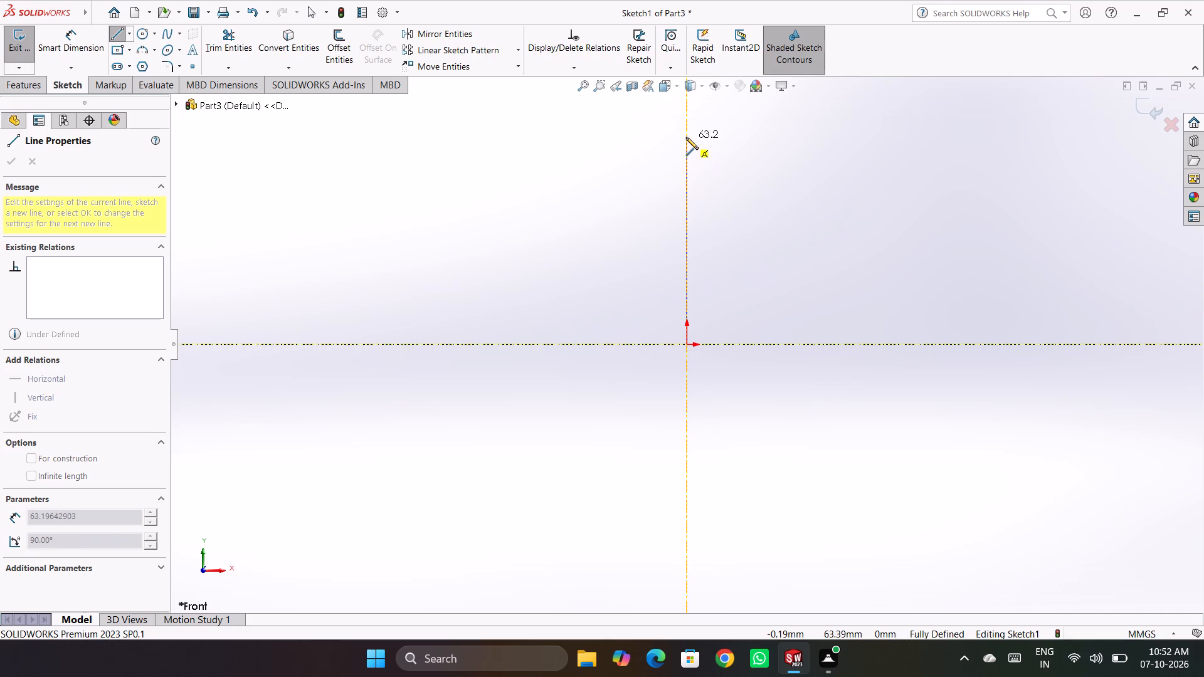
left_click(686, 137)
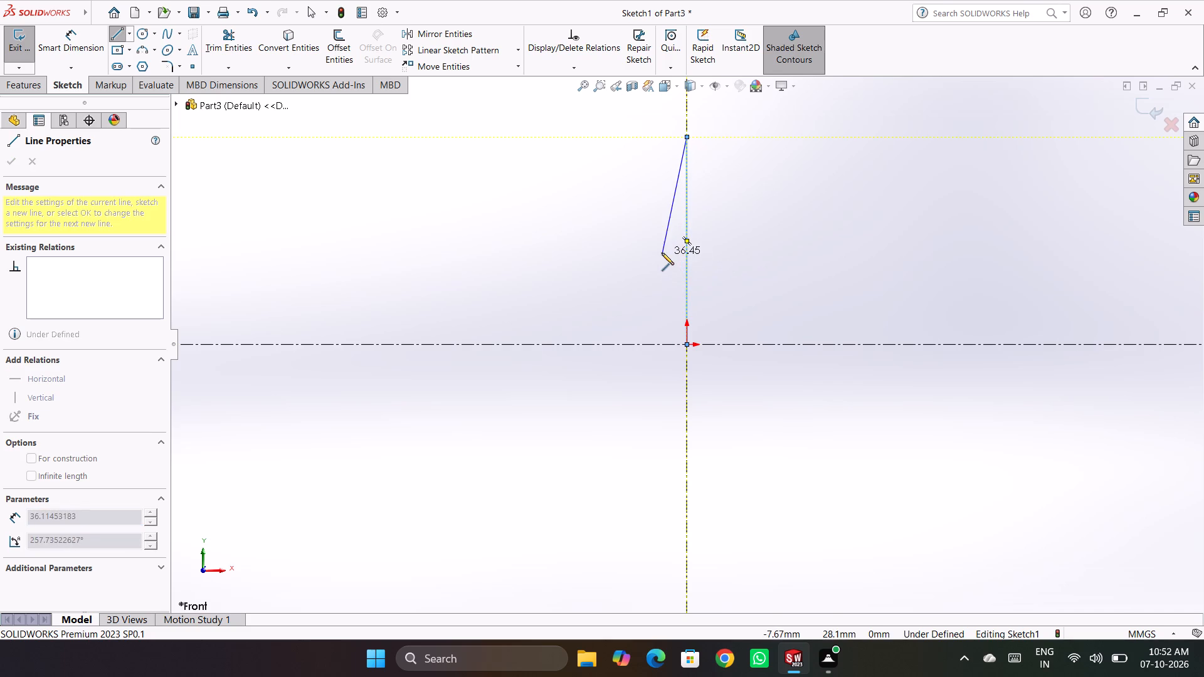
key("Escape")
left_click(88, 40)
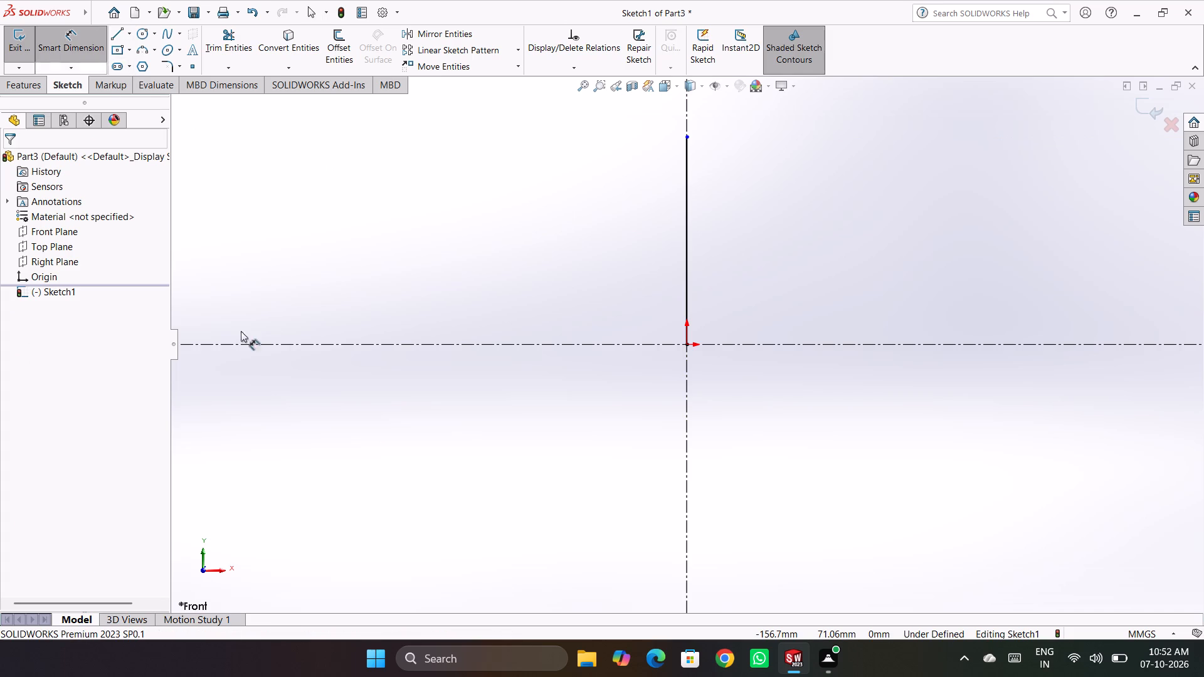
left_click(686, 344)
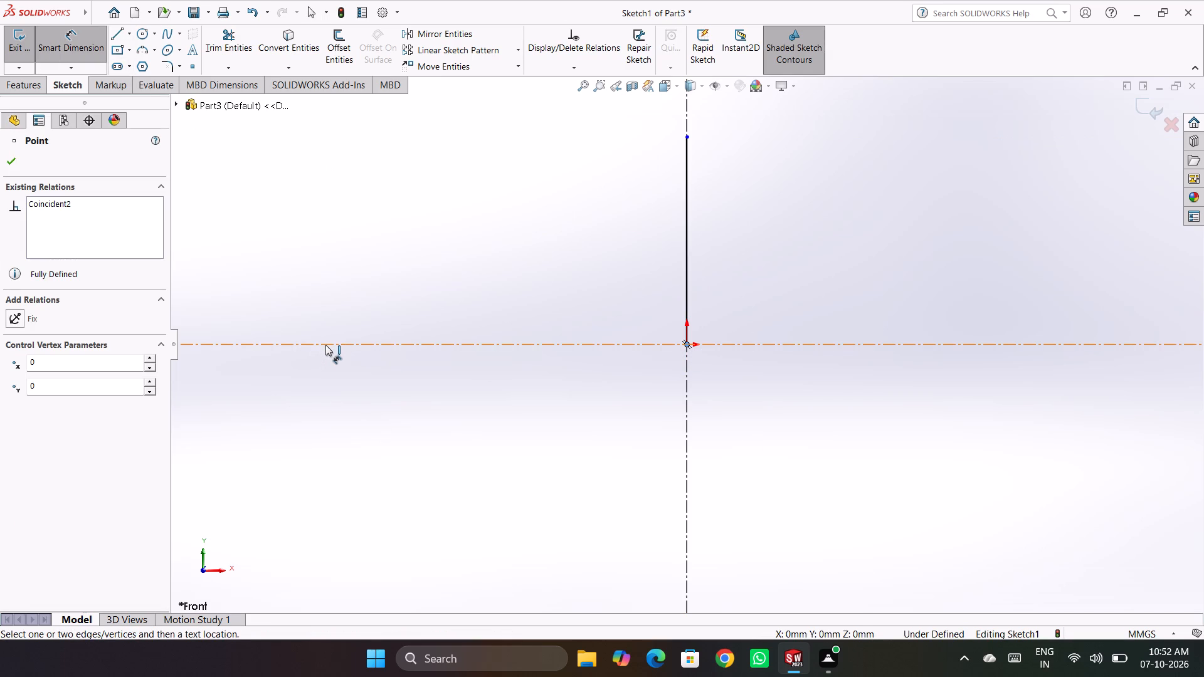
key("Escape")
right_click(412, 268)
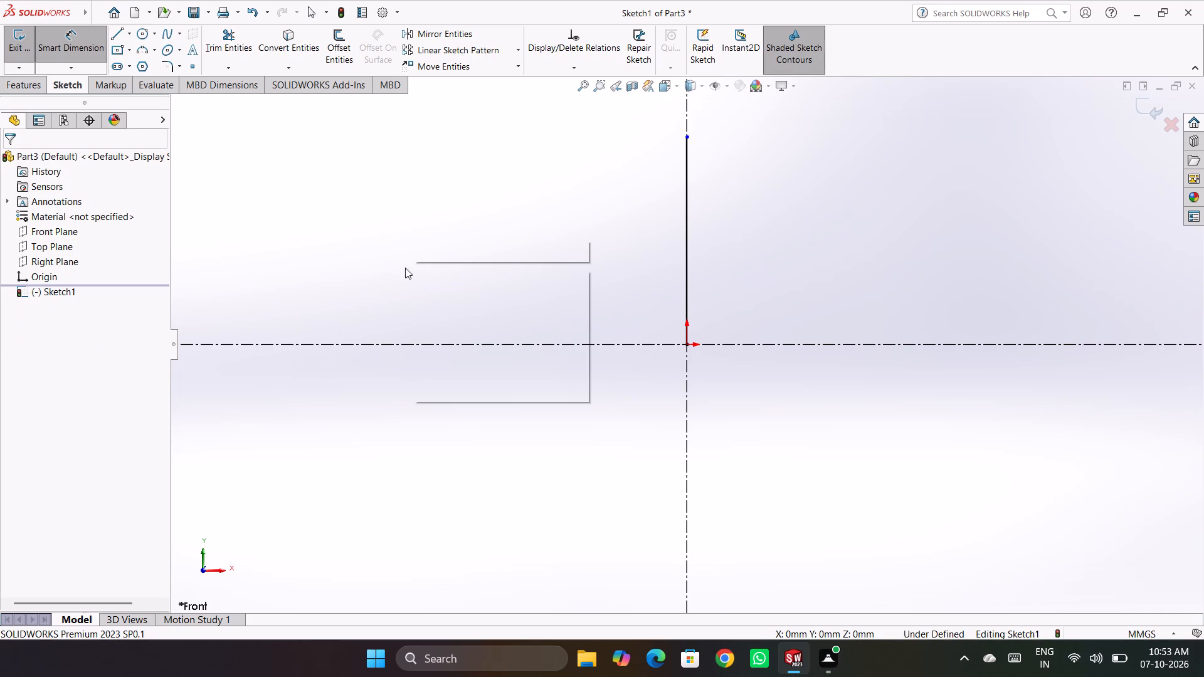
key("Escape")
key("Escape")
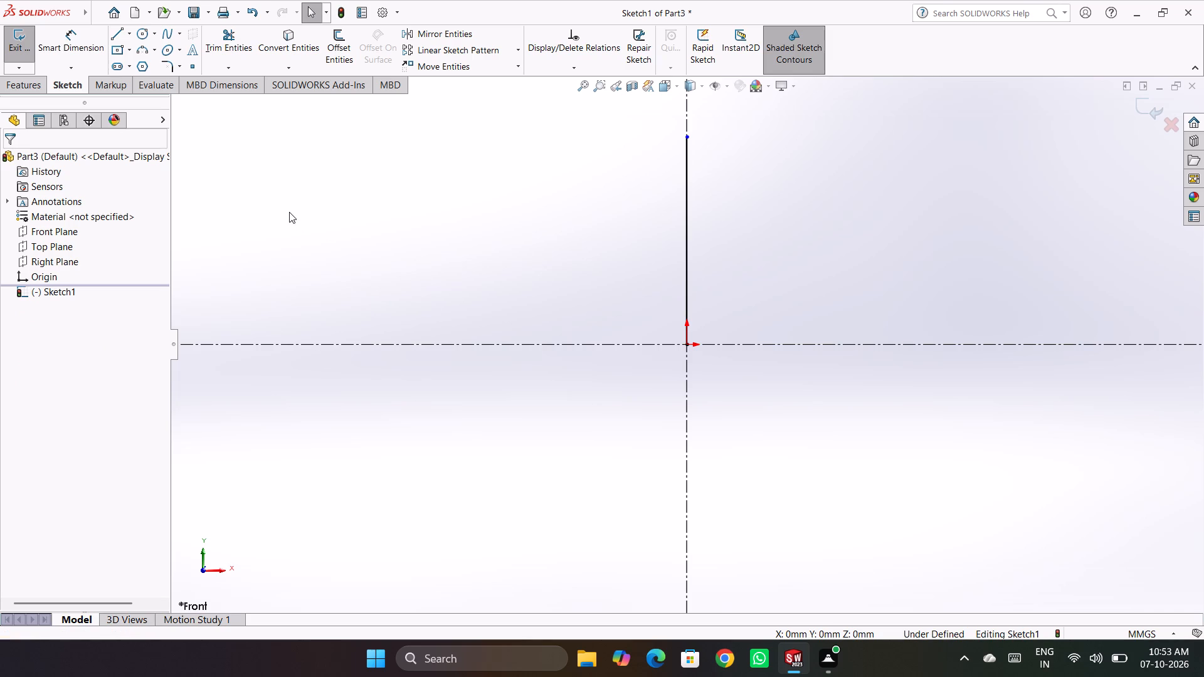
Draw a horizontal solid line about 82 mm long from the origin in the negative X direction.
key("l")
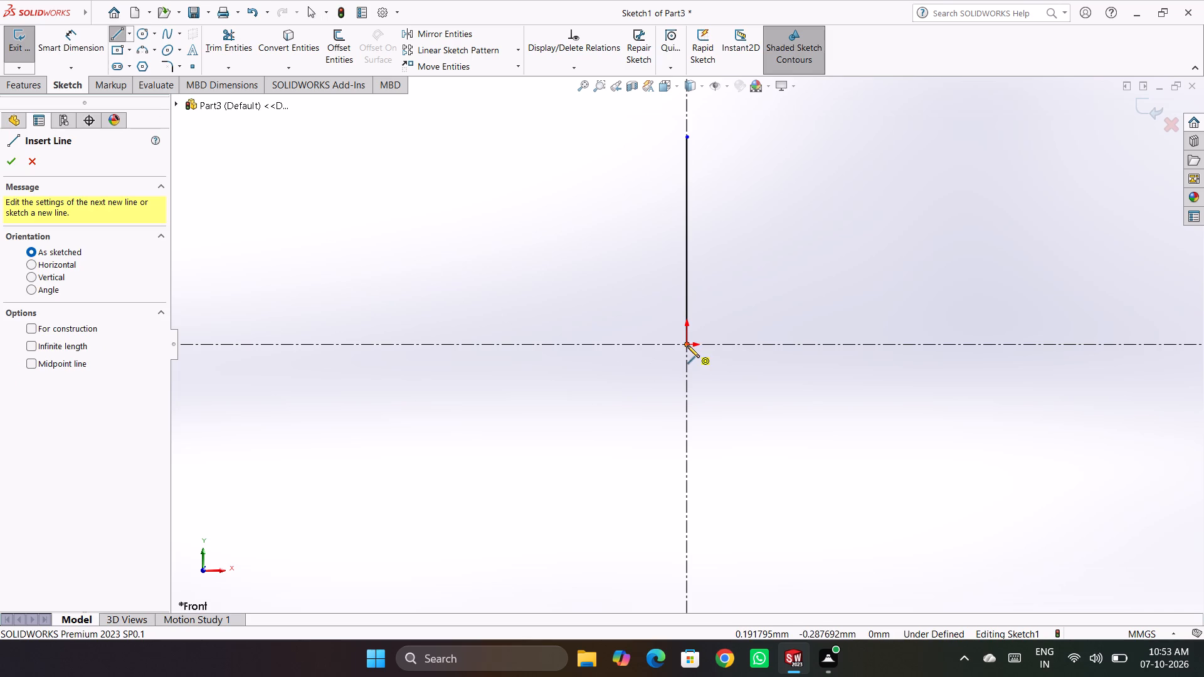
left_click(686, 346)
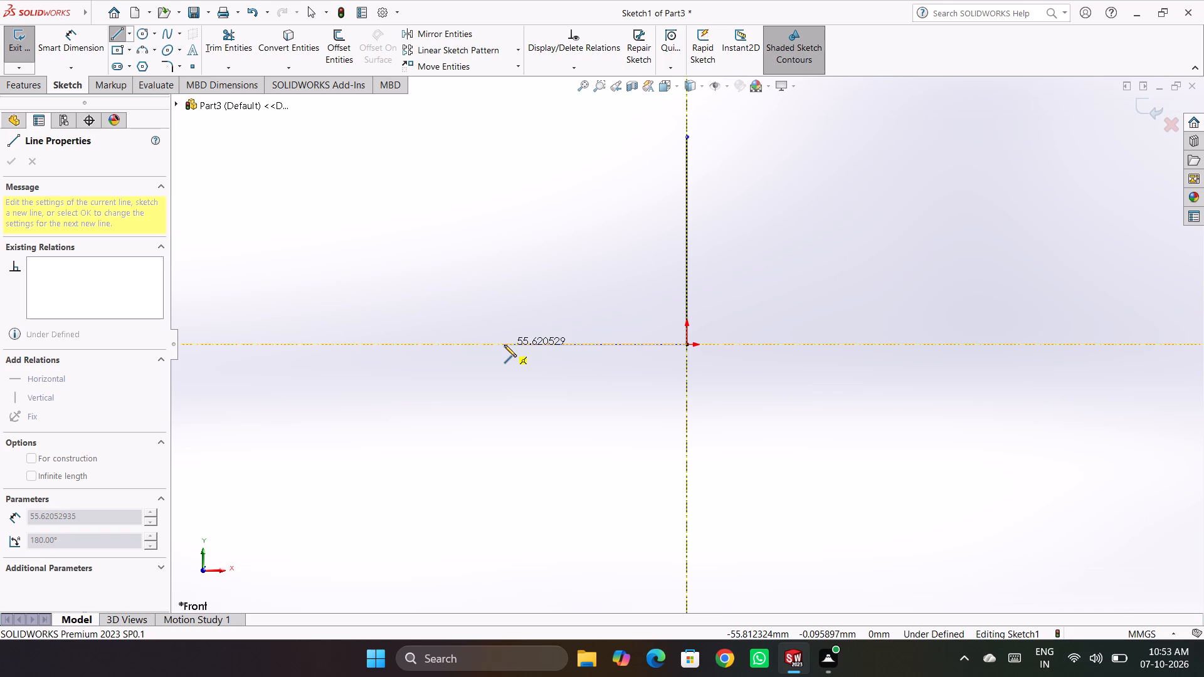
left_click(420, 347)
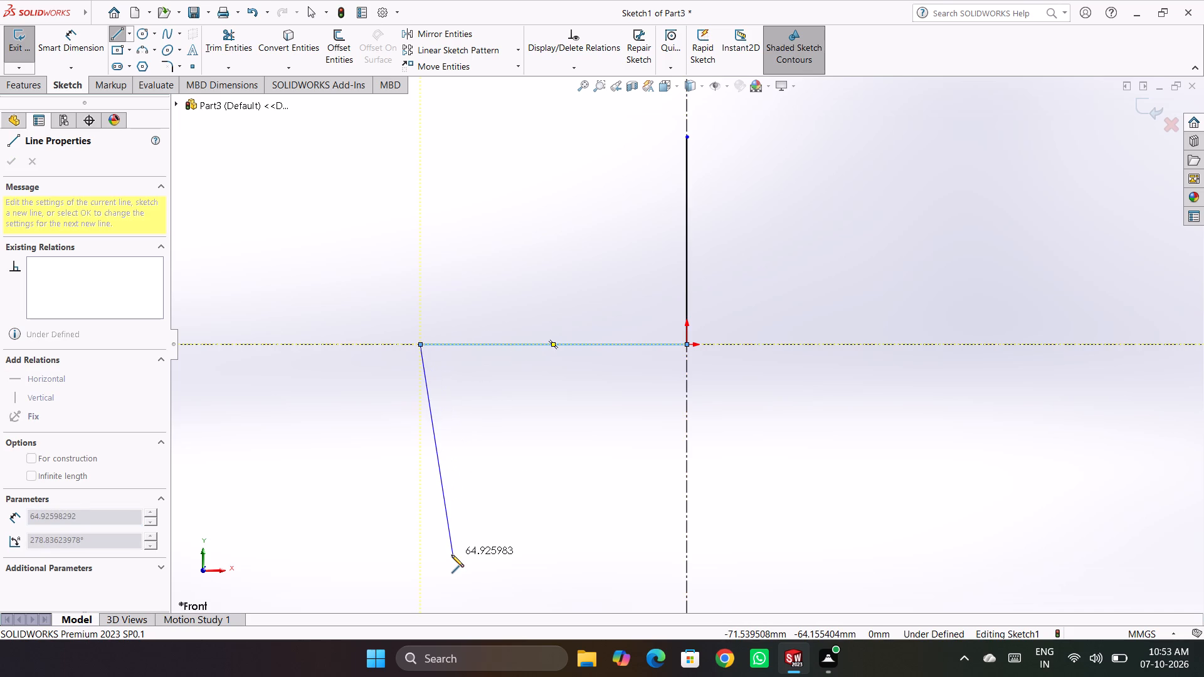
key("Escape")
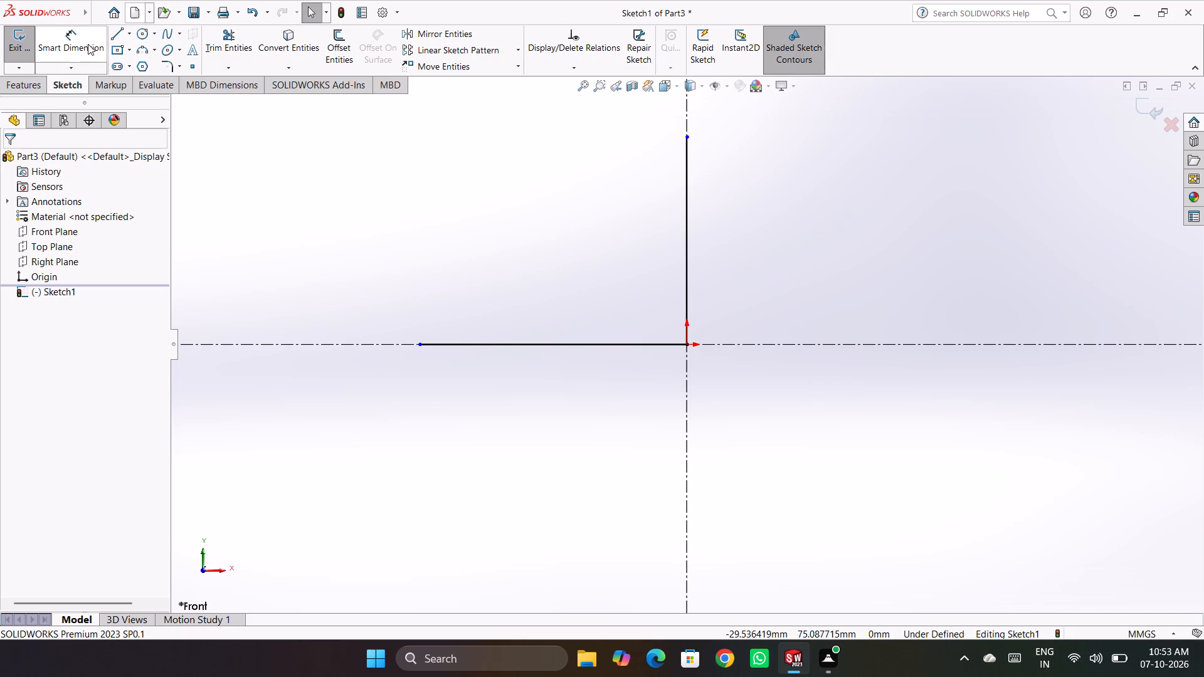
Try a 260 mm sketch fillet on the corner where the two lines meet at the origin, and apply it at 10 mm.
left_click(167, 60)
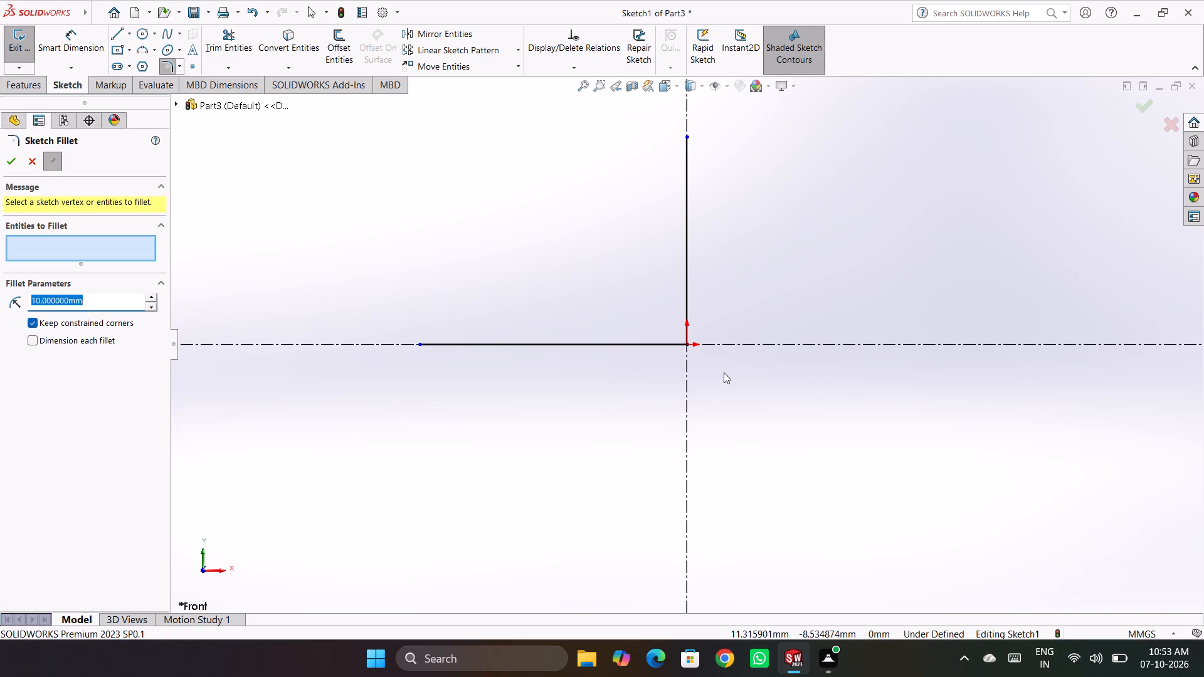
left_click(686, 344)
left_click_drag(100, 297, 0, 309)
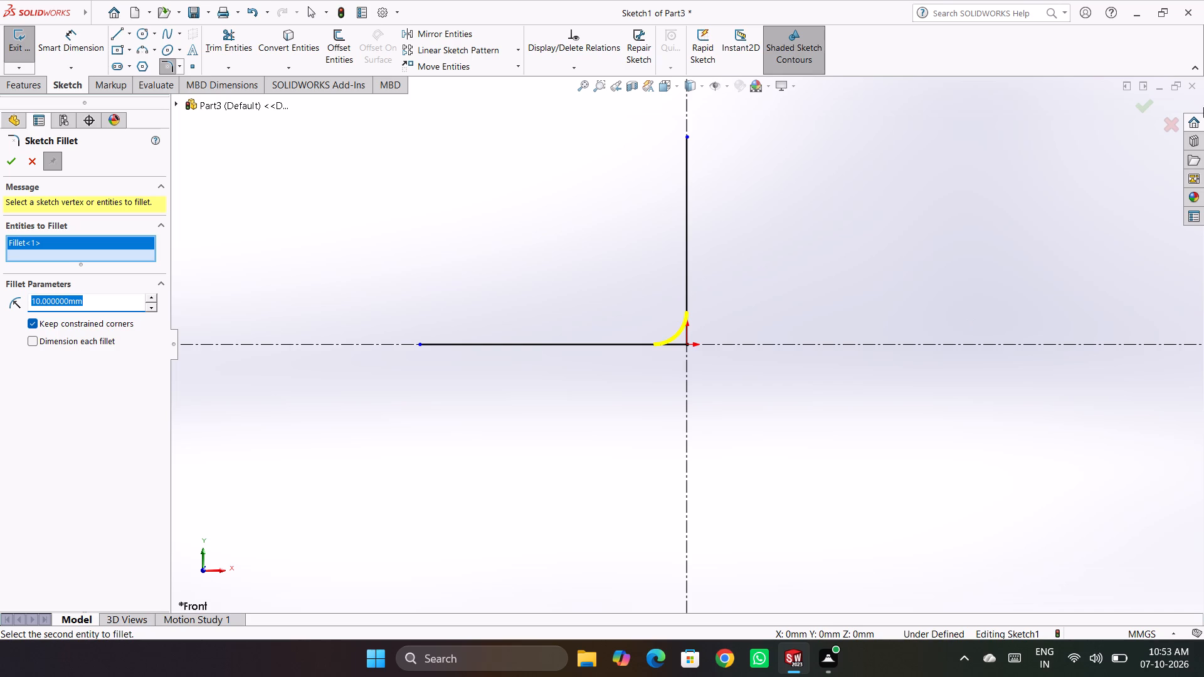
type("260")
key("Return")
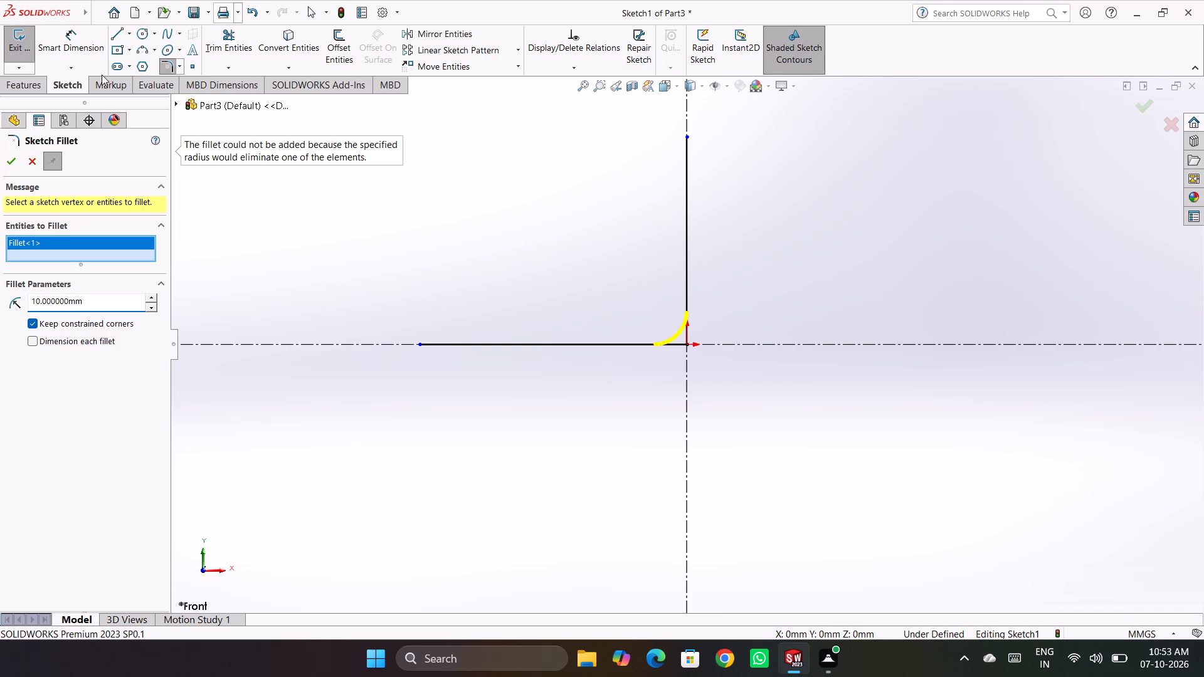
left_click_drag(107, 300, 0, 299)
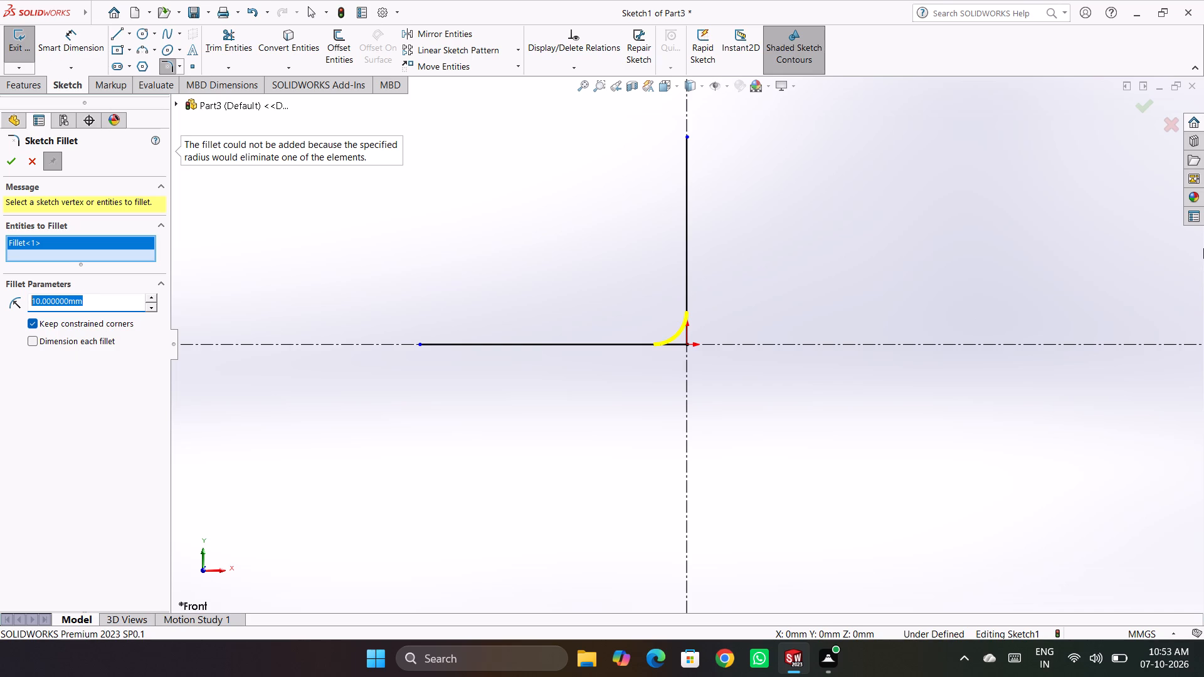
type("260")
key("Return")
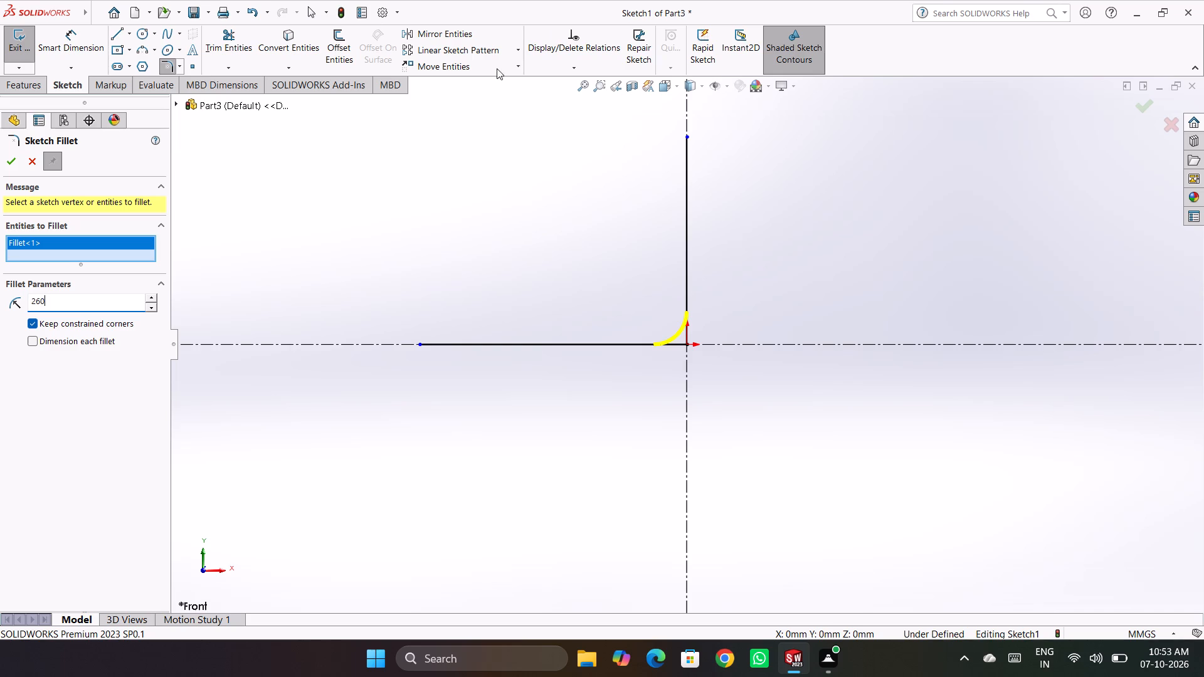
left_click(11, 155)
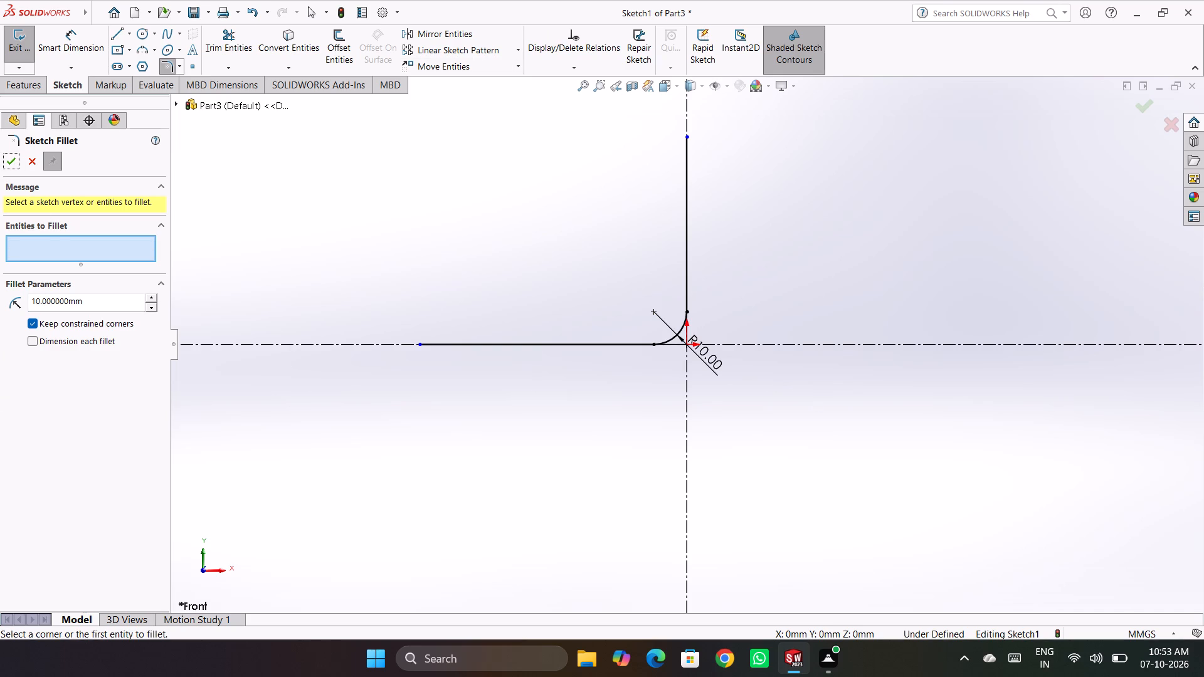
left_click_drag(105, 307, 0, 291)
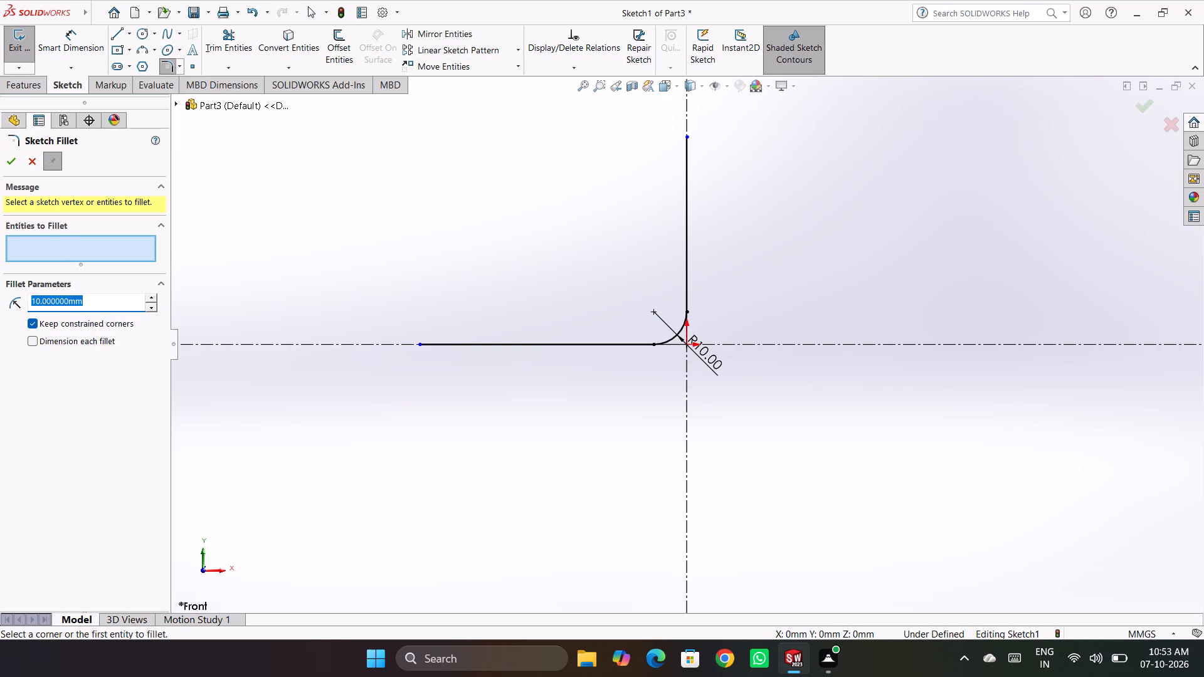
left_click(29, 153)
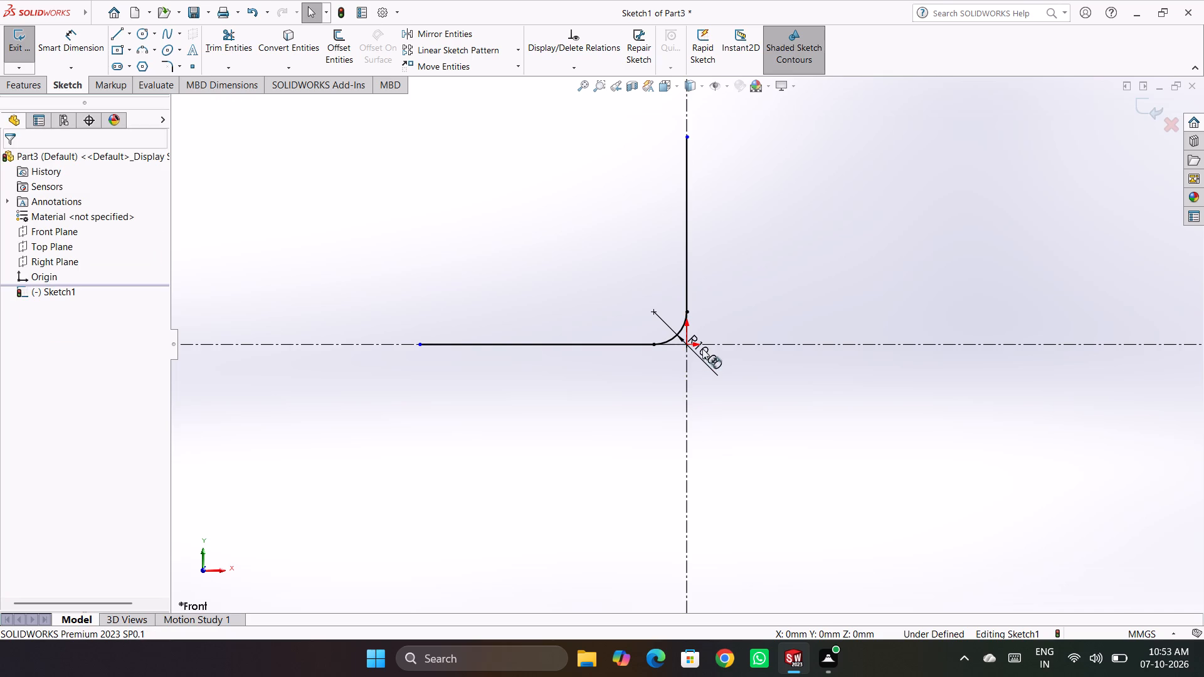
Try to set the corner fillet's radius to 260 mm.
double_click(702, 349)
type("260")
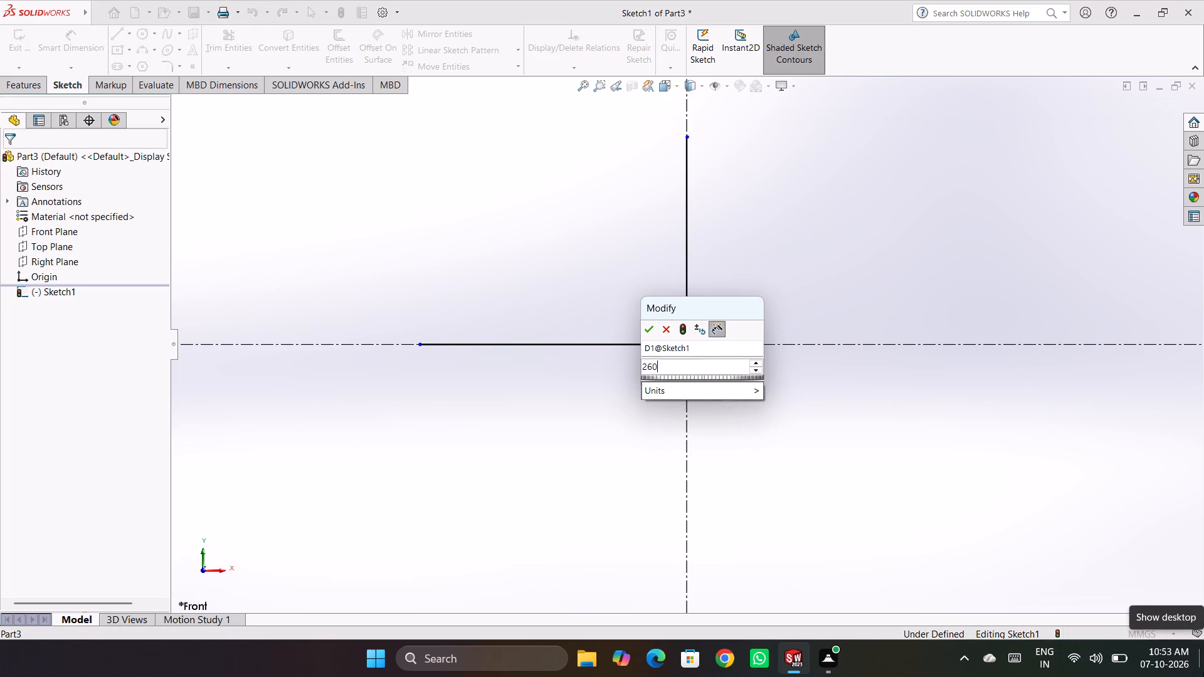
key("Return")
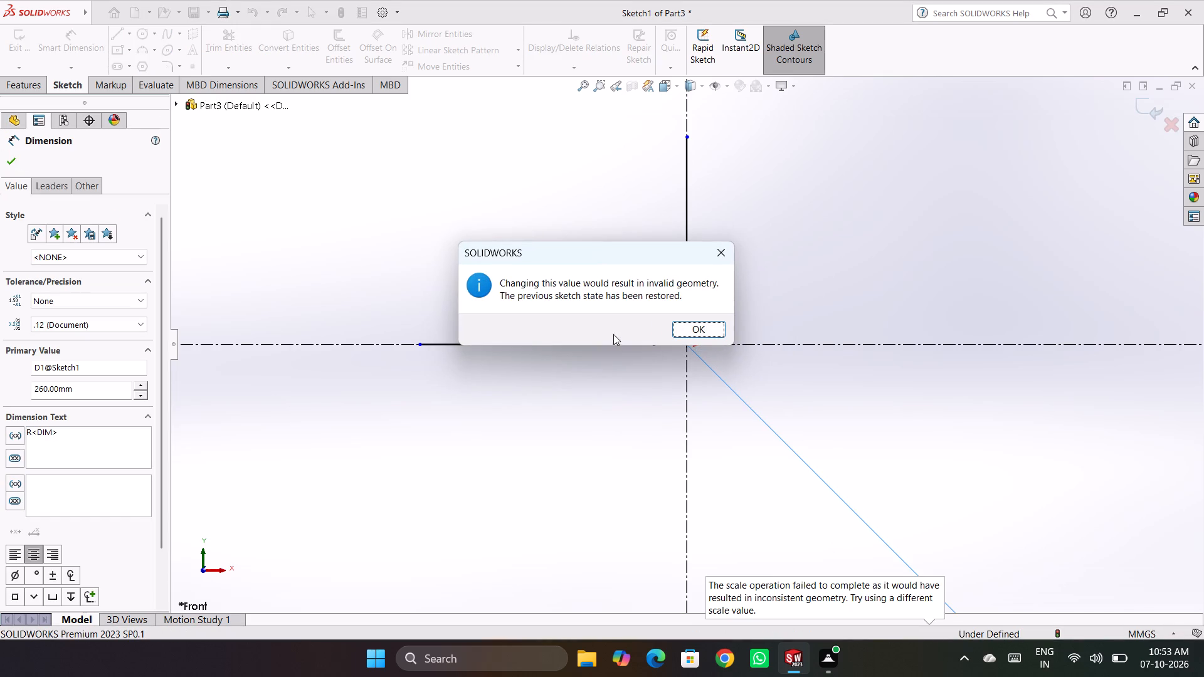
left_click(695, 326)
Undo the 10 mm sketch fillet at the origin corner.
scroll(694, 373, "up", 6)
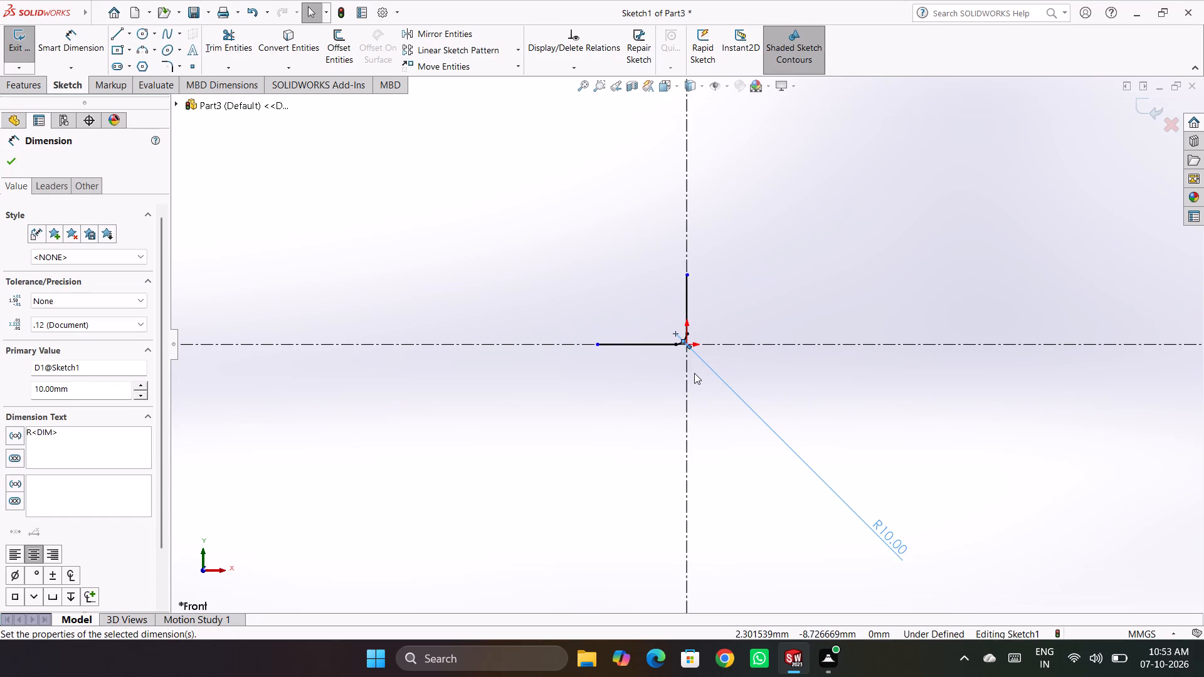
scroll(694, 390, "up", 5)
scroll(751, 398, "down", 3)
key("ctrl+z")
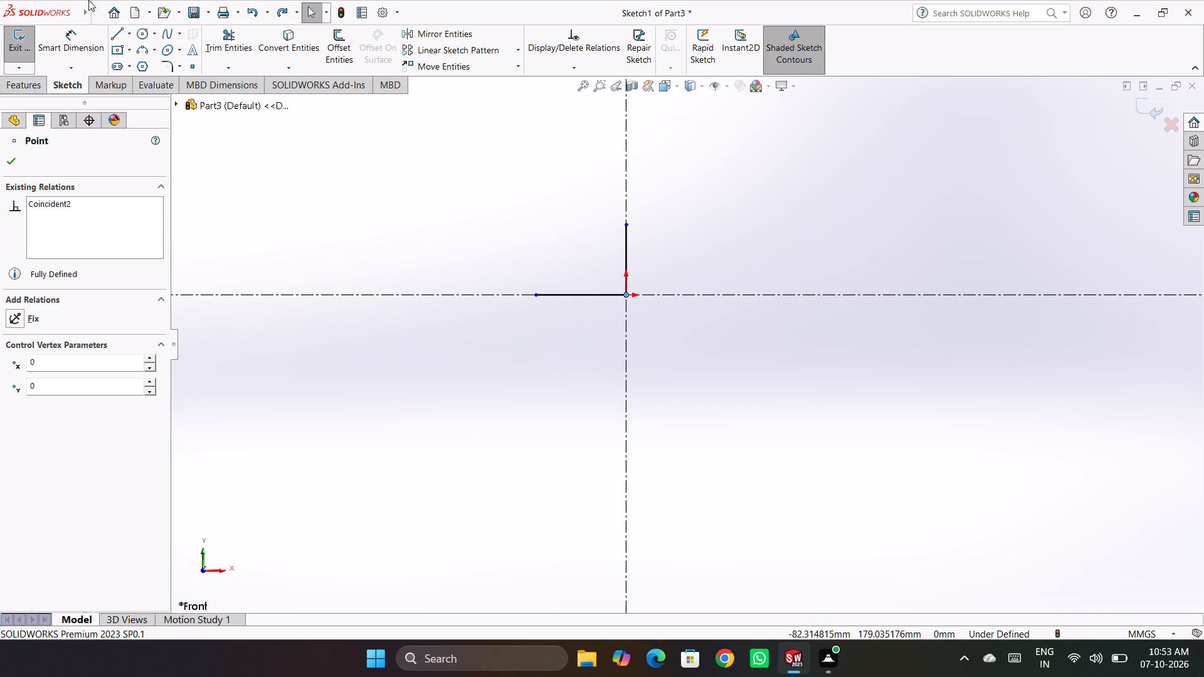
Dimension the vertical solid line's length and set it to 500 mm.
left_click(79, 33)
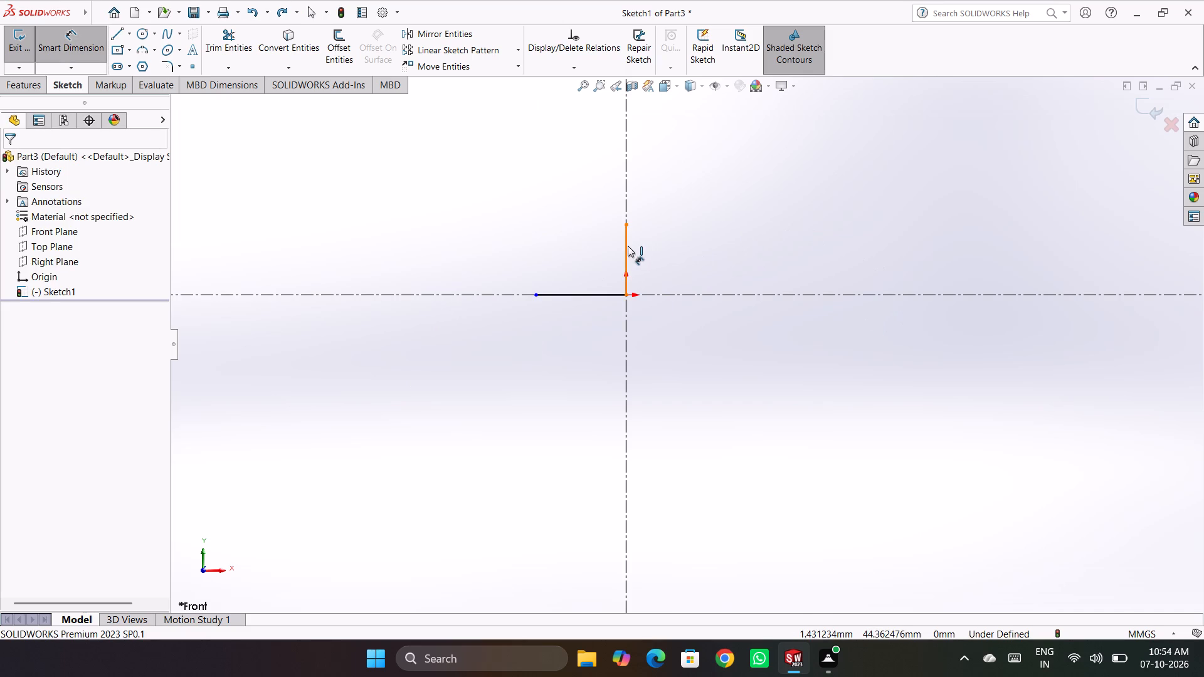
left_click(628, 246)
left_click(786, 261)
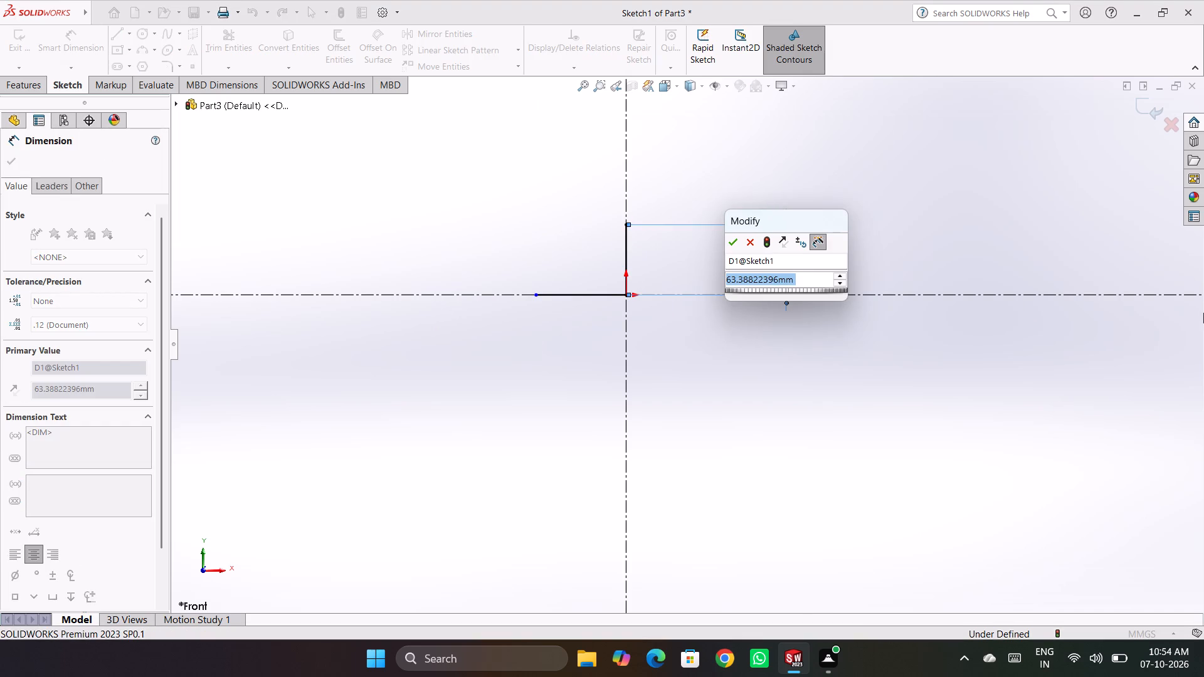
type("500")
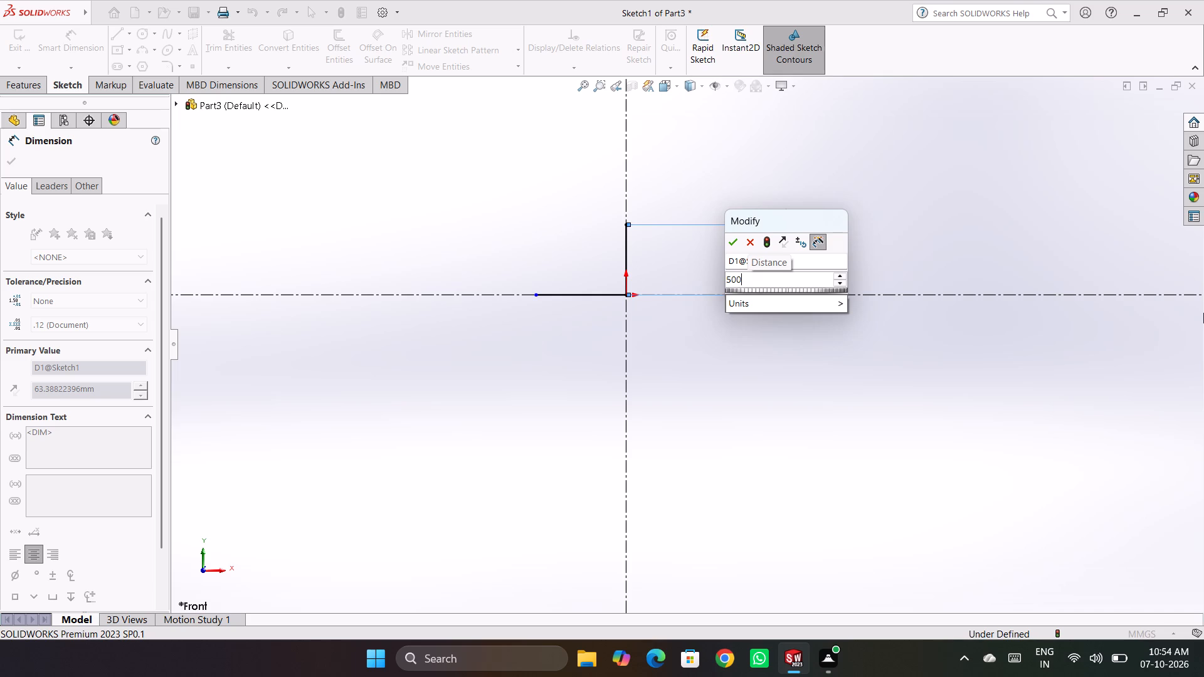
key("Return")
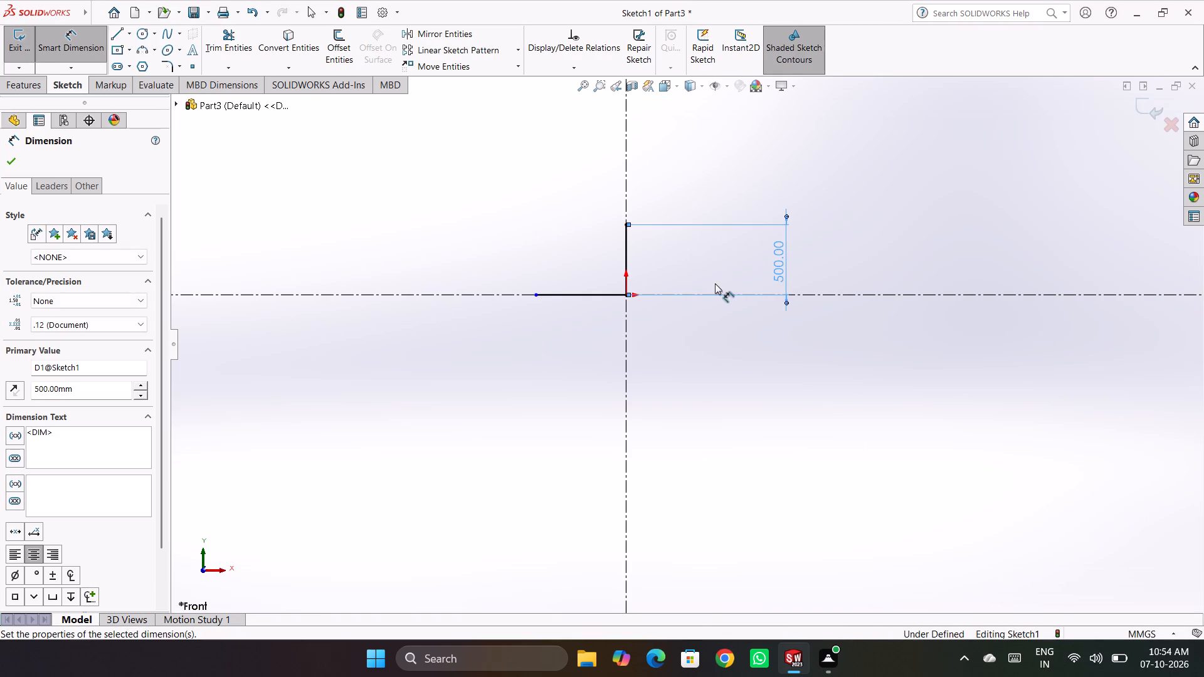
Dimension the horizontal solid line's length, placing it below the line, and set it to 500 mm.
left_click(705, 350)
left_click(583, 298)
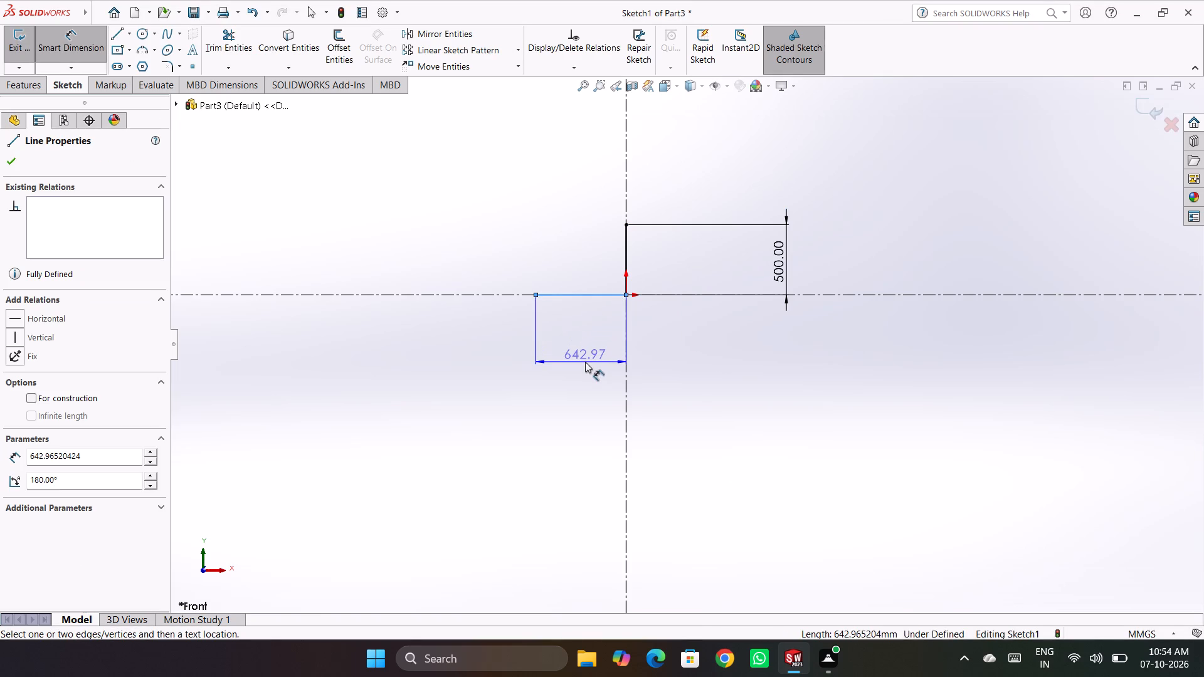
left_click(579, 360)
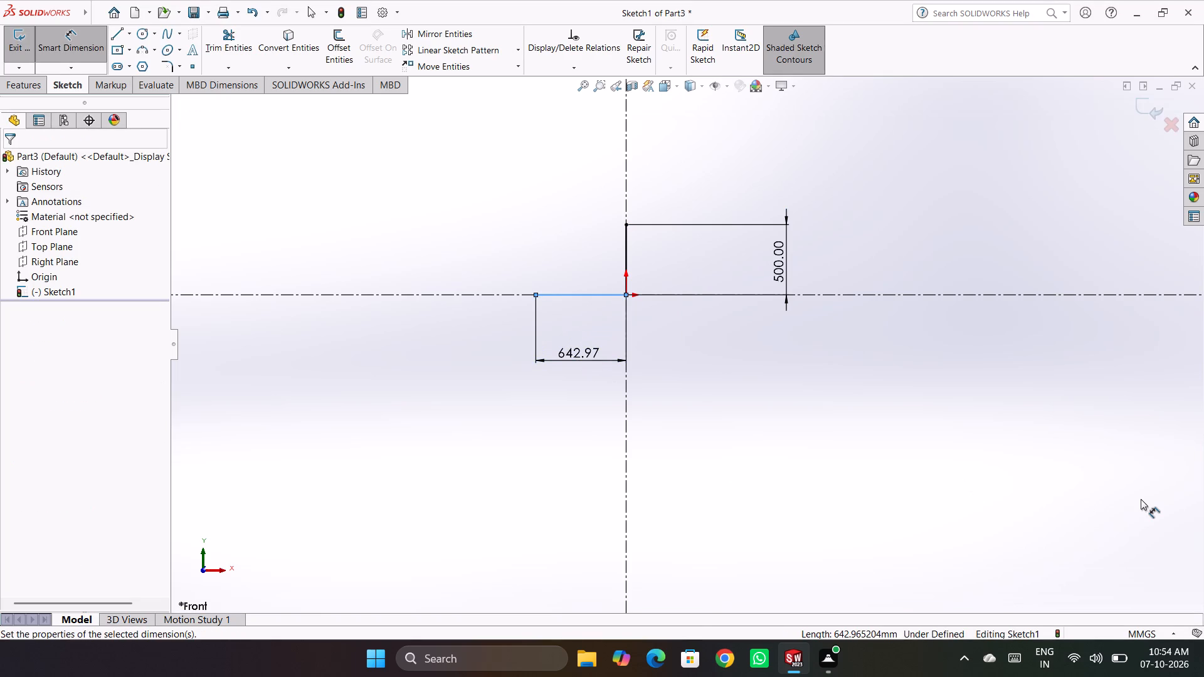
type("500")
key("Return")
left_click(796, 441)
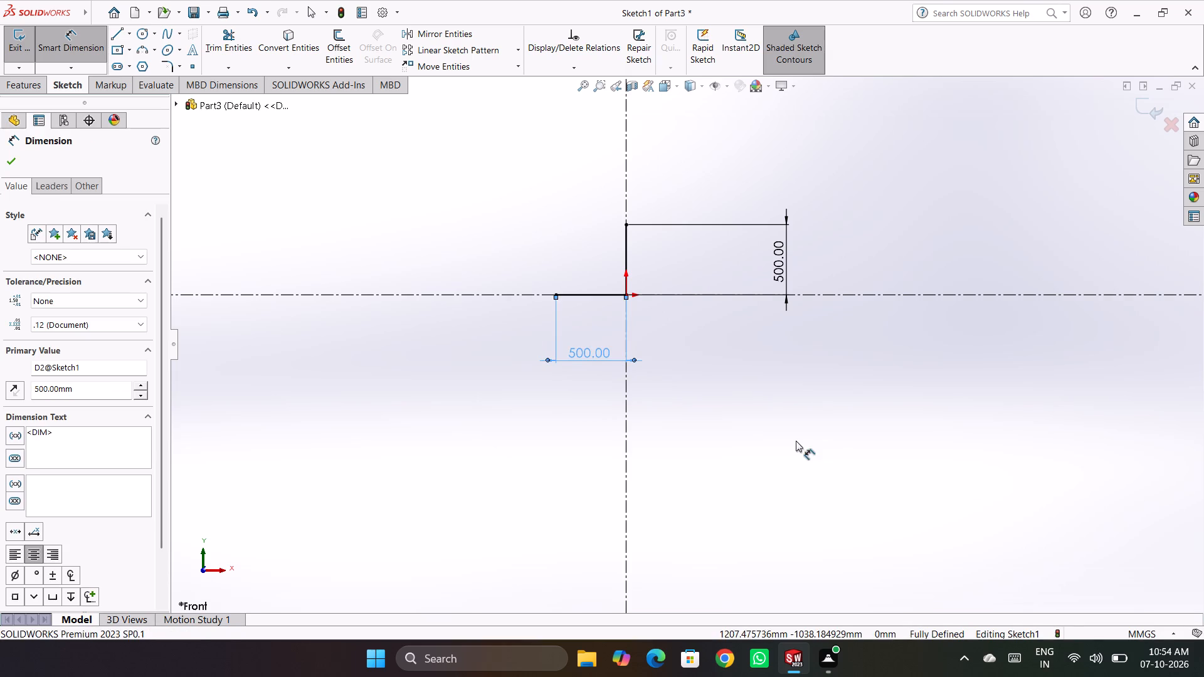
Apply a 260 mm sketch fillet to the corner at the origin, keeping constrained corners.
left_click(163, 64)
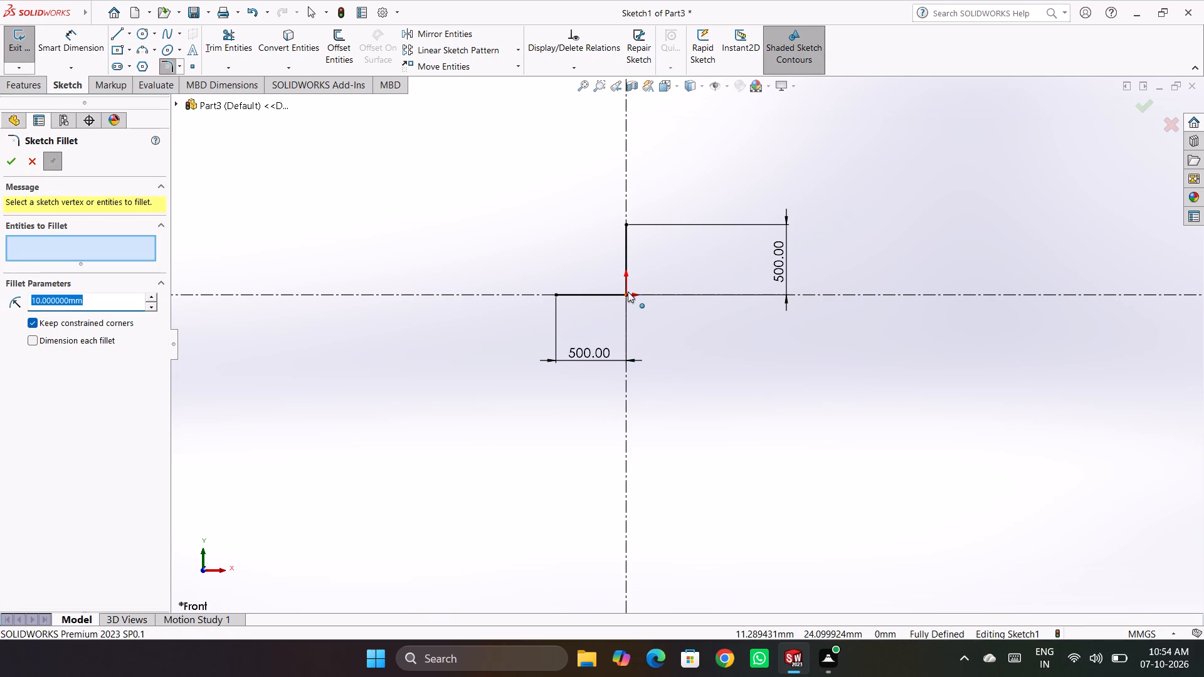
left_click(628, 293)
left_click_drag(125, 305, 0, 320)
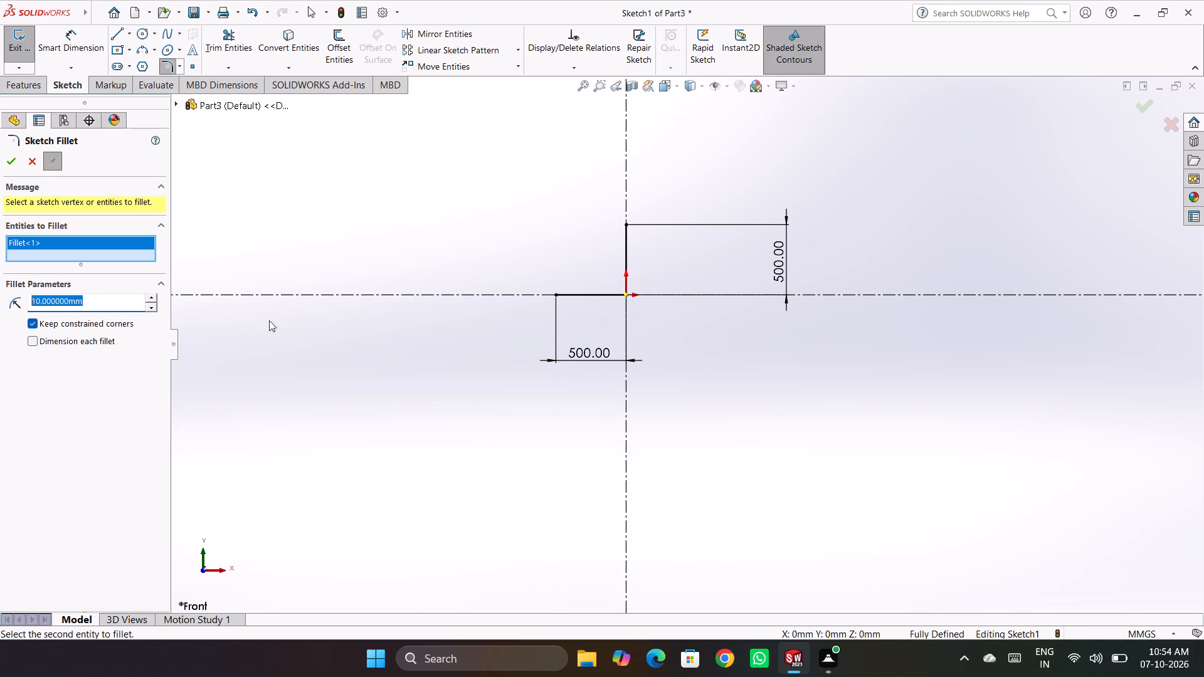
type("260")
key("Return")
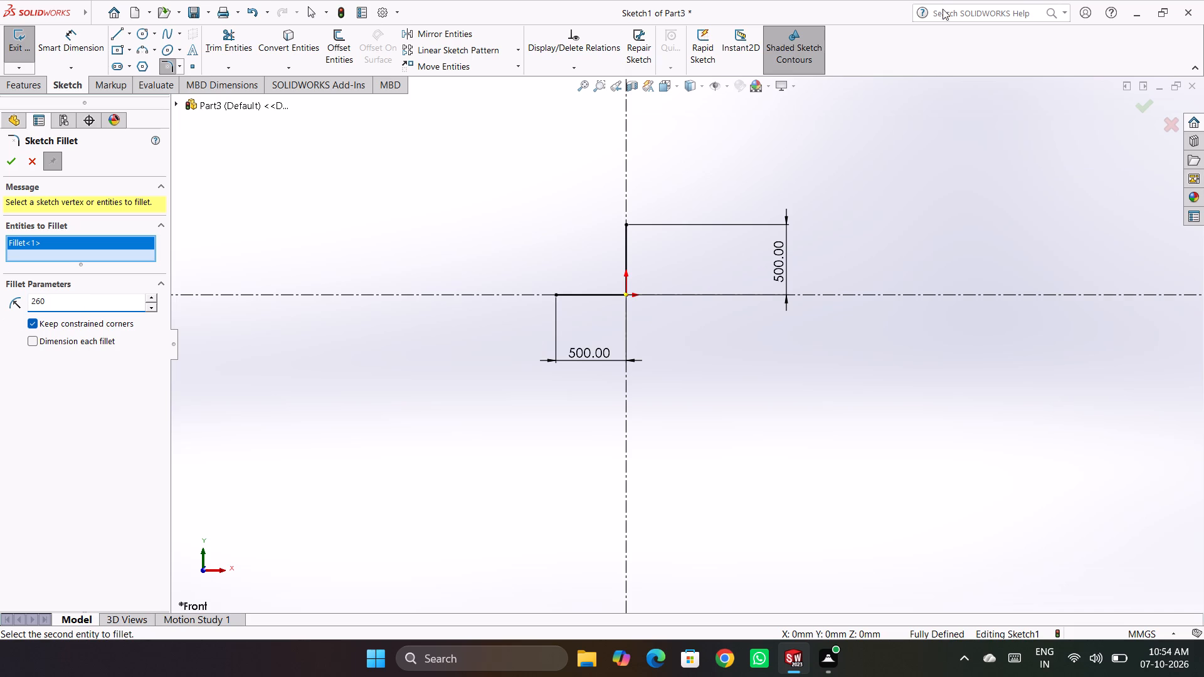
left_click(12, 166)
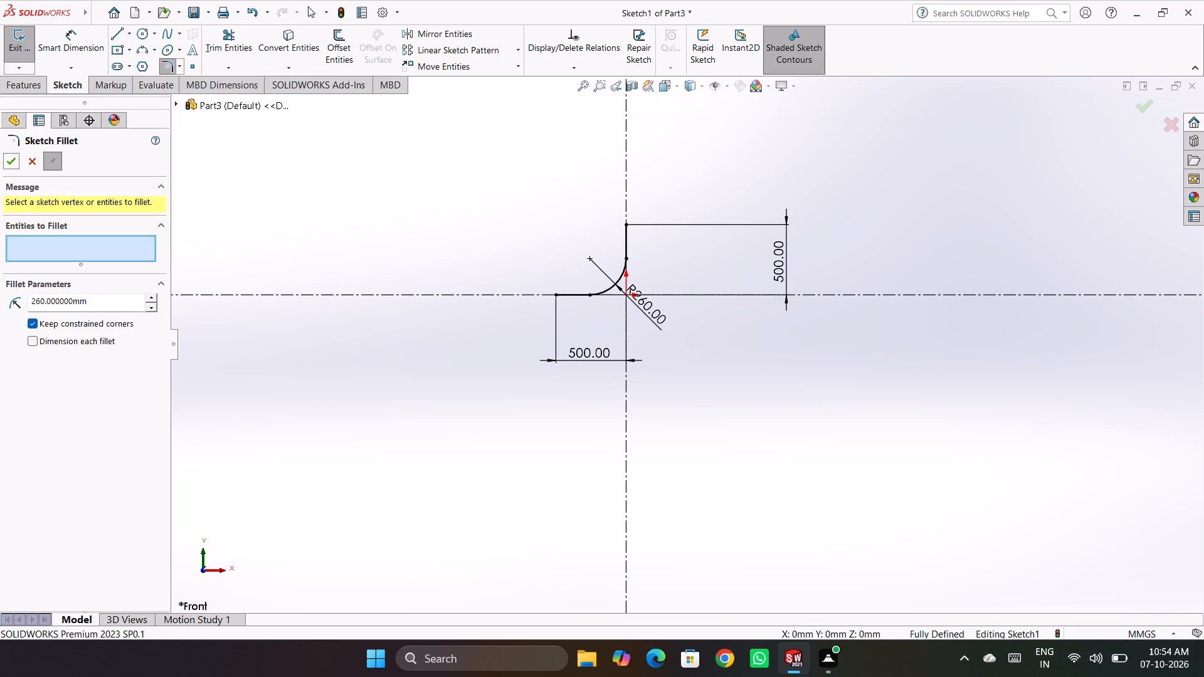
left_click(15, 161)
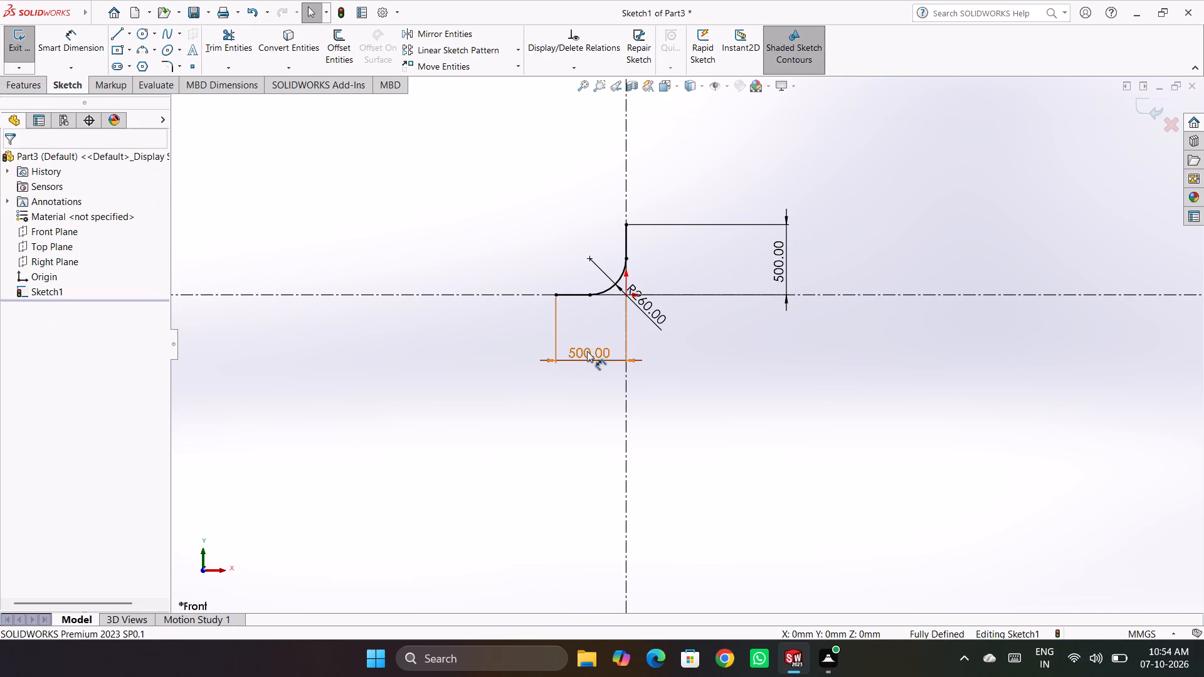
Delete the horizontal and vertical 500 mm dimensions, keeping the fillet radius dimension.
left_click(587, 352)
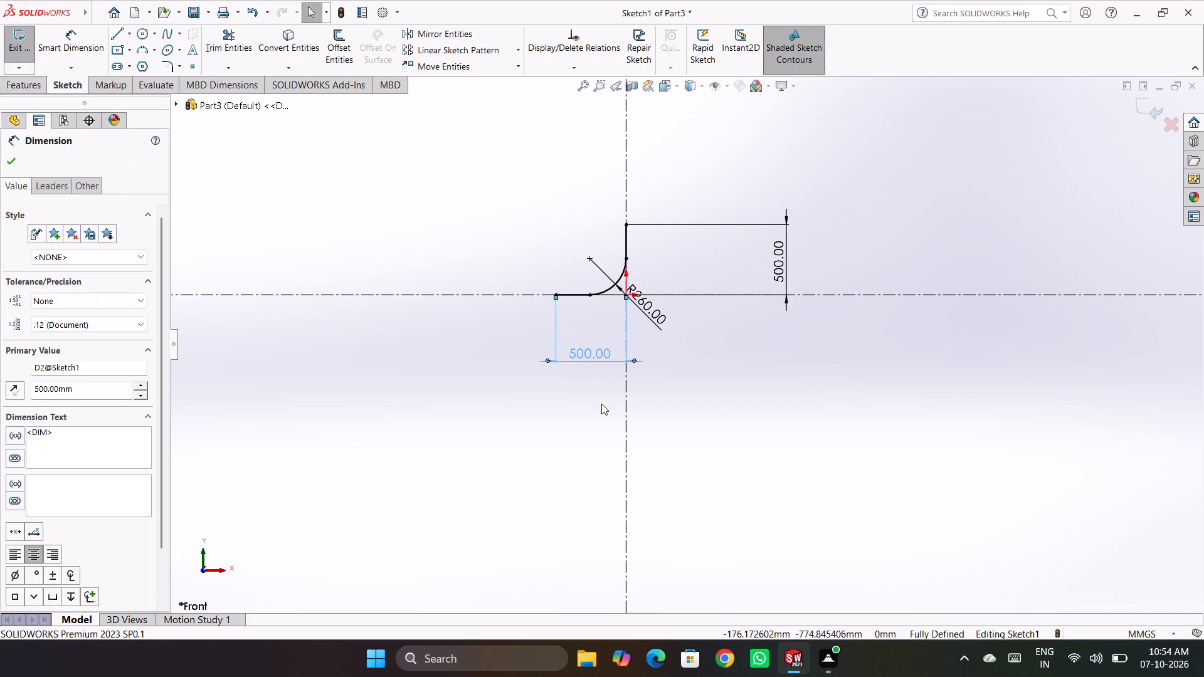
key("Delete")
left_click(766, 275)
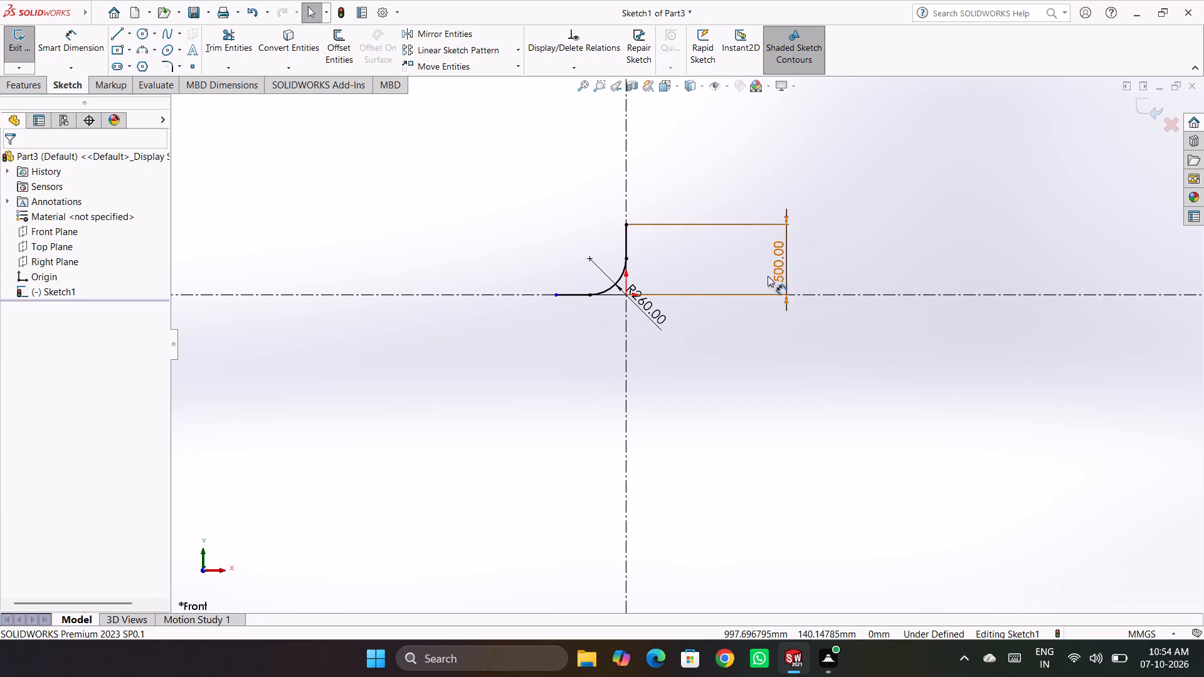
key("Delete")
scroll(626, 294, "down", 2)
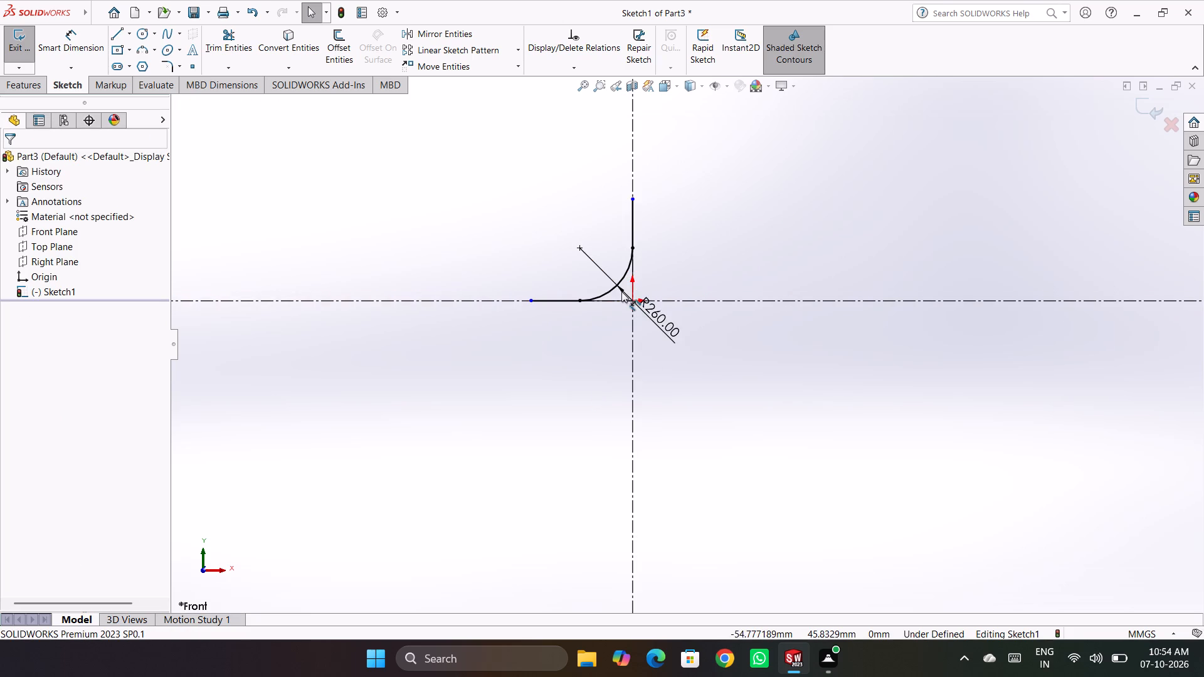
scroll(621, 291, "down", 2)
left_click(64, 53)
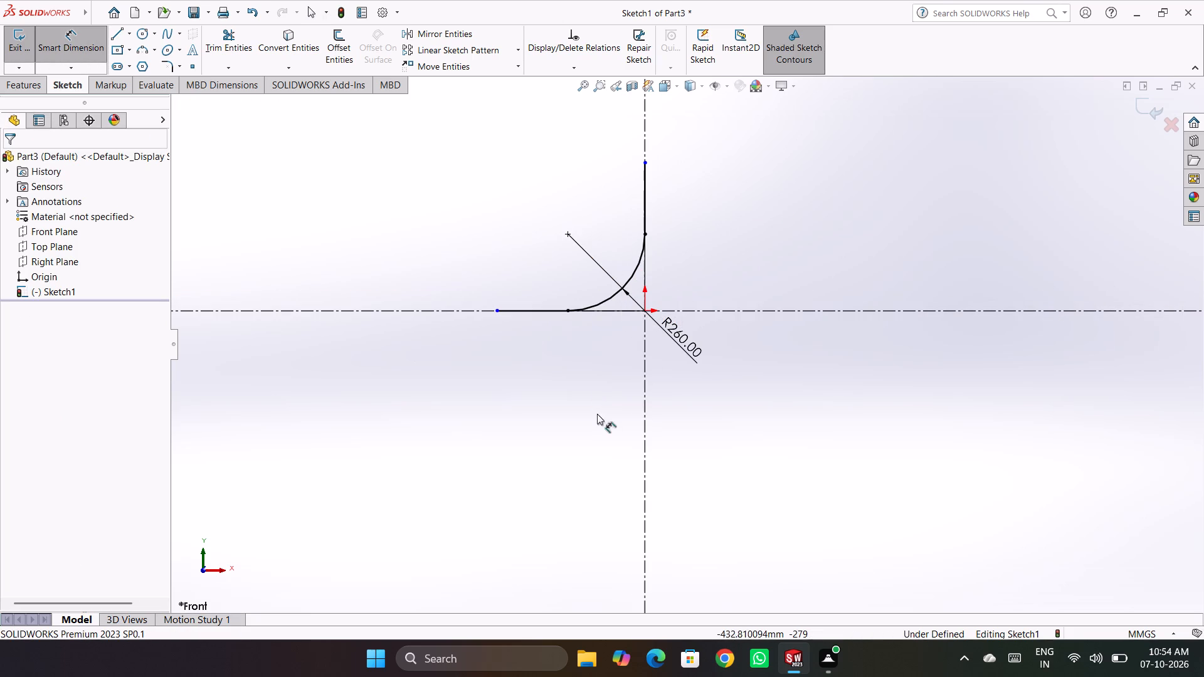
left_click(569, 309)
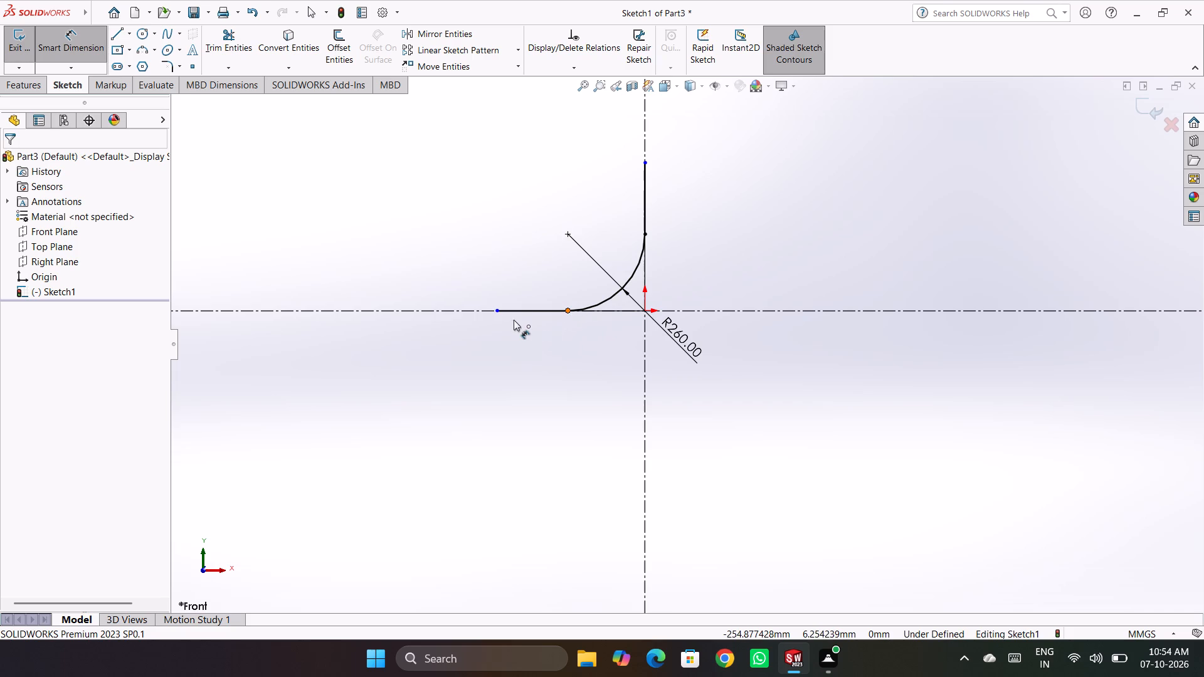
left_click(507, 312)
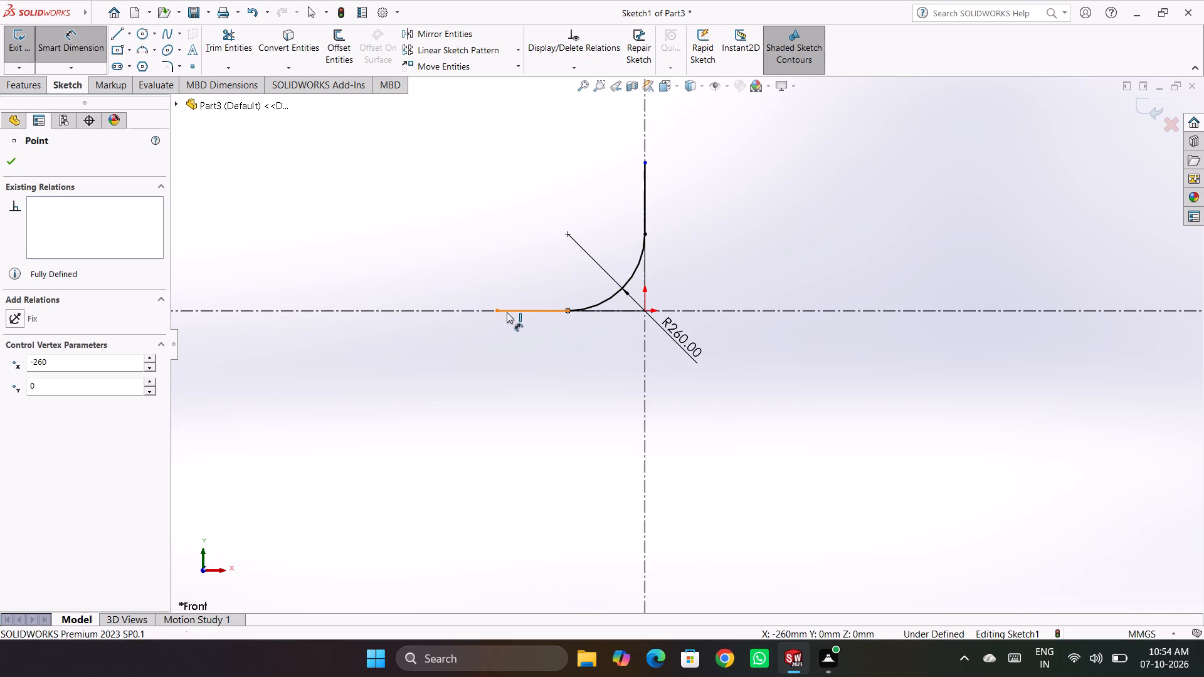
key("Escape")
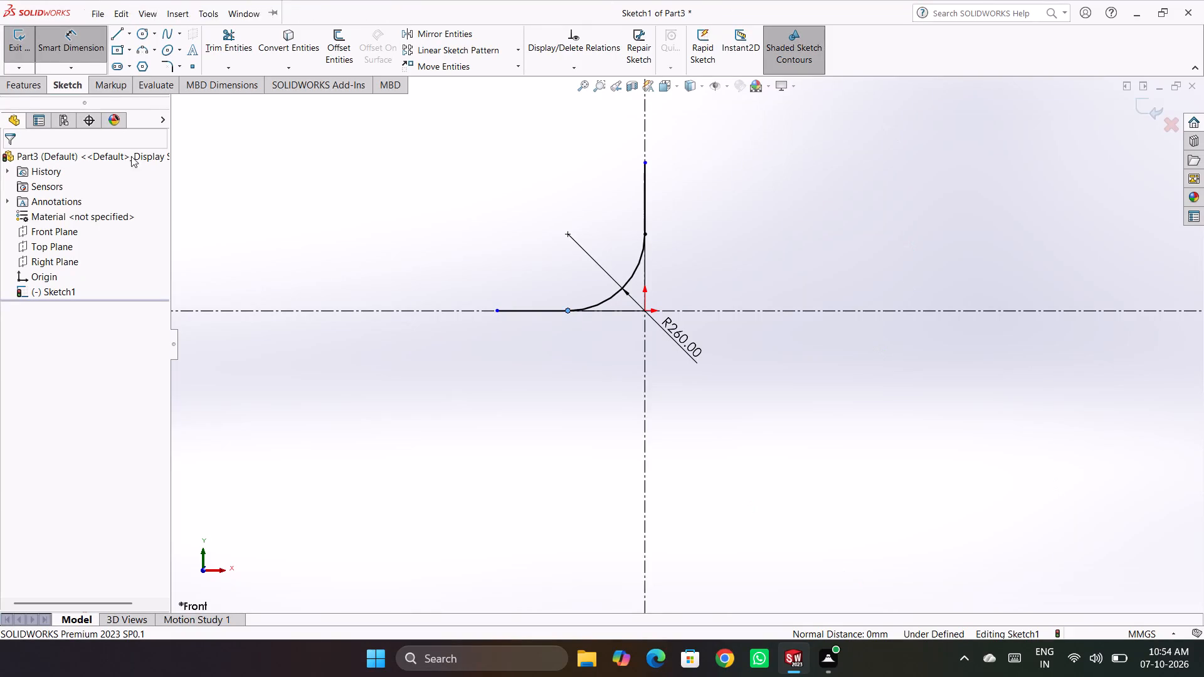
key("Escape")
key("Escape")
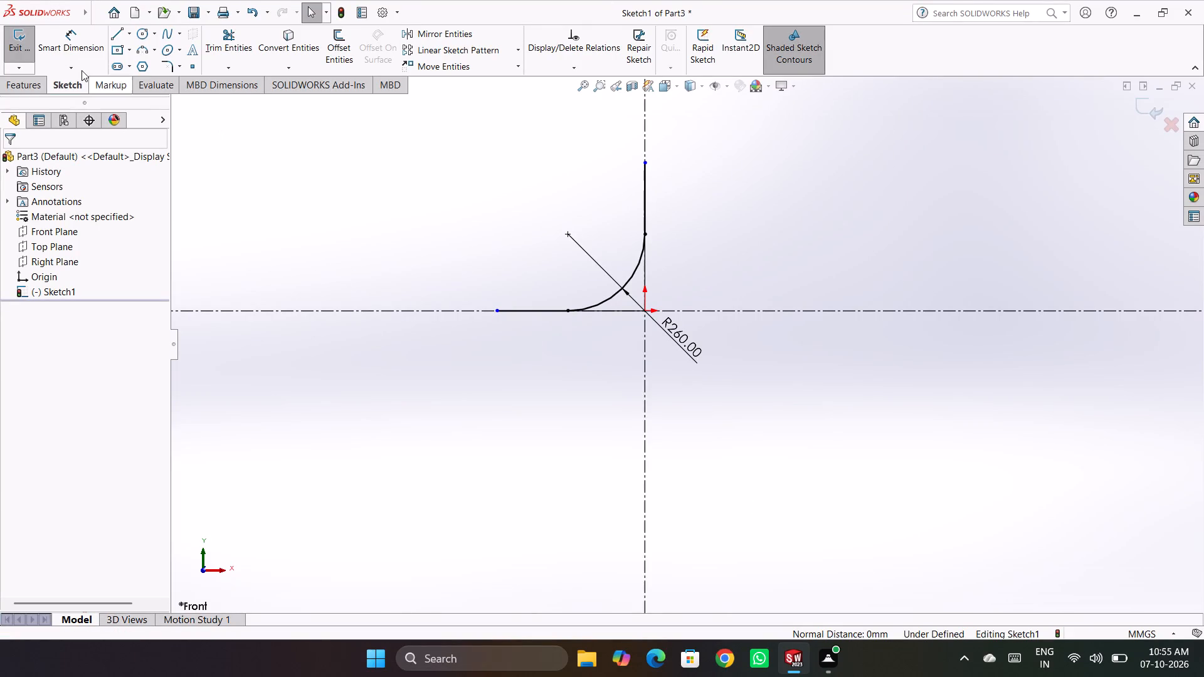
Dimension the straight horizontal segment from its free end to the fillet tangent point and set it to 150 mm.
left_click(63, 33)
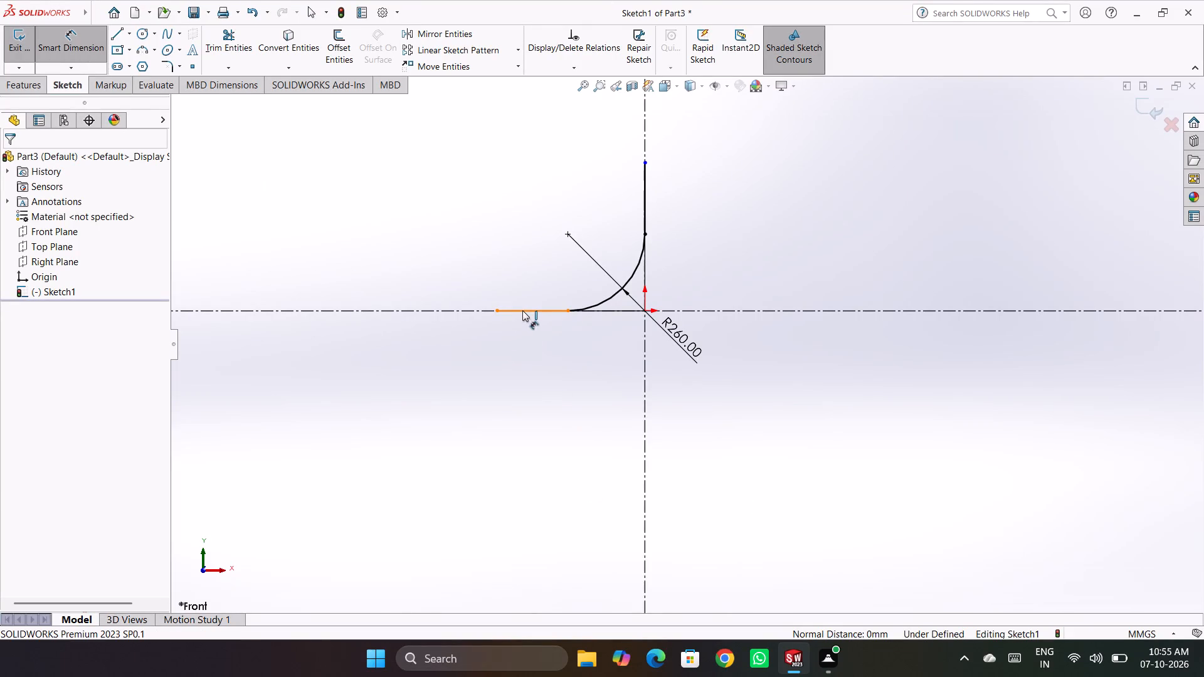
left_click(524, 309)
left_click(529, 377)
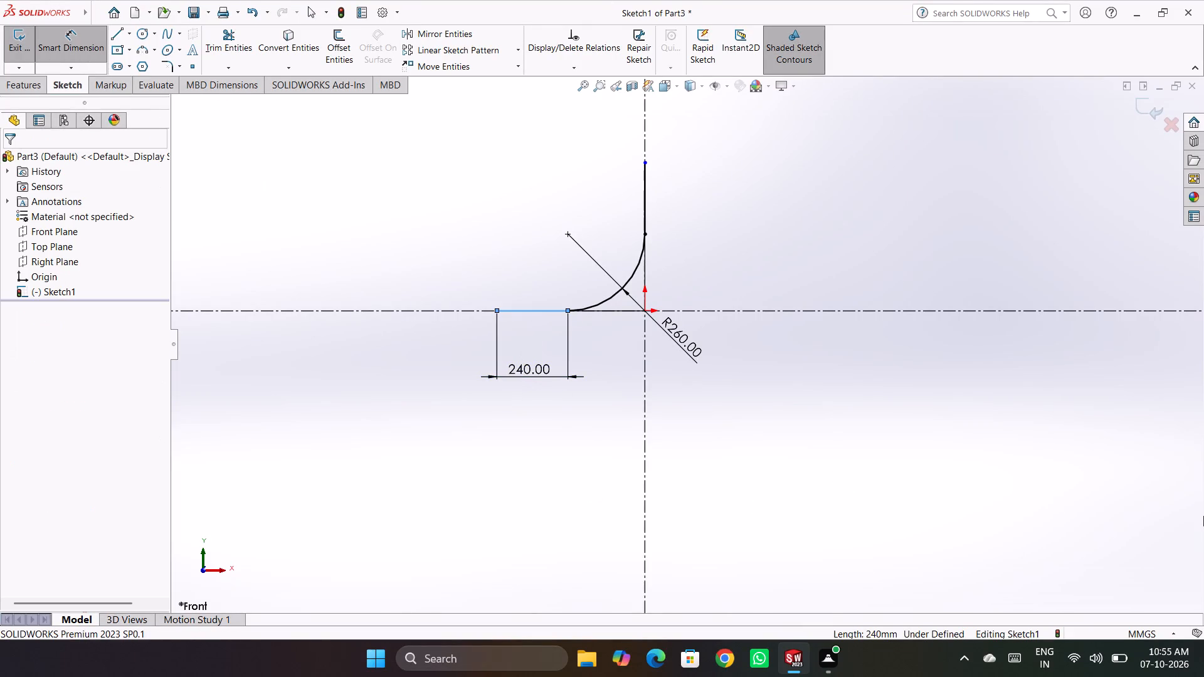
type("150")
key("Return")
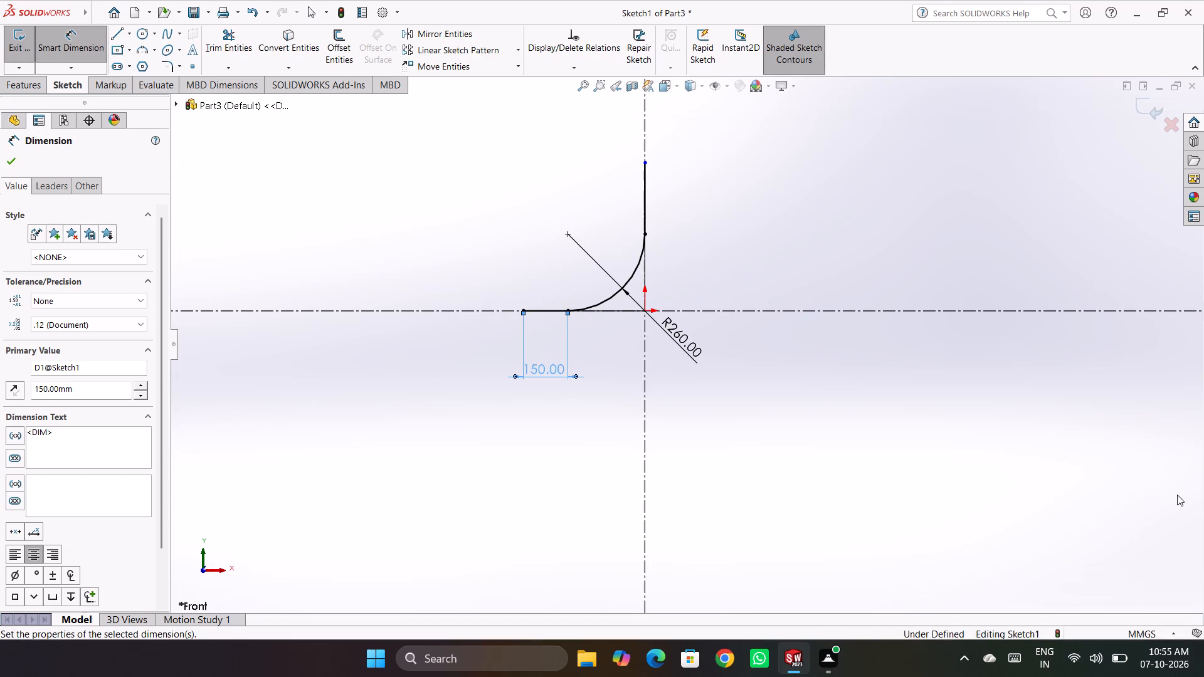
left_click(818, 388)
Dimension the straight vertical segment above the fillet and set it to 150 mm.
left_click(647, 207)
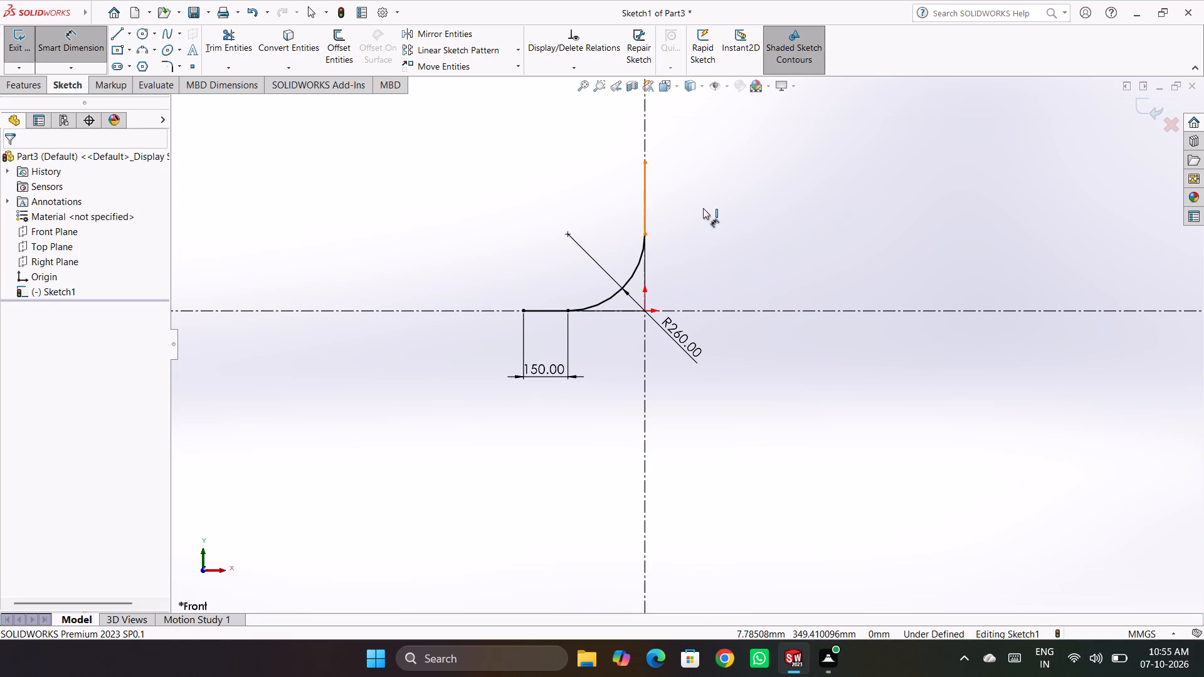
left_click(706, 206)
type("150")
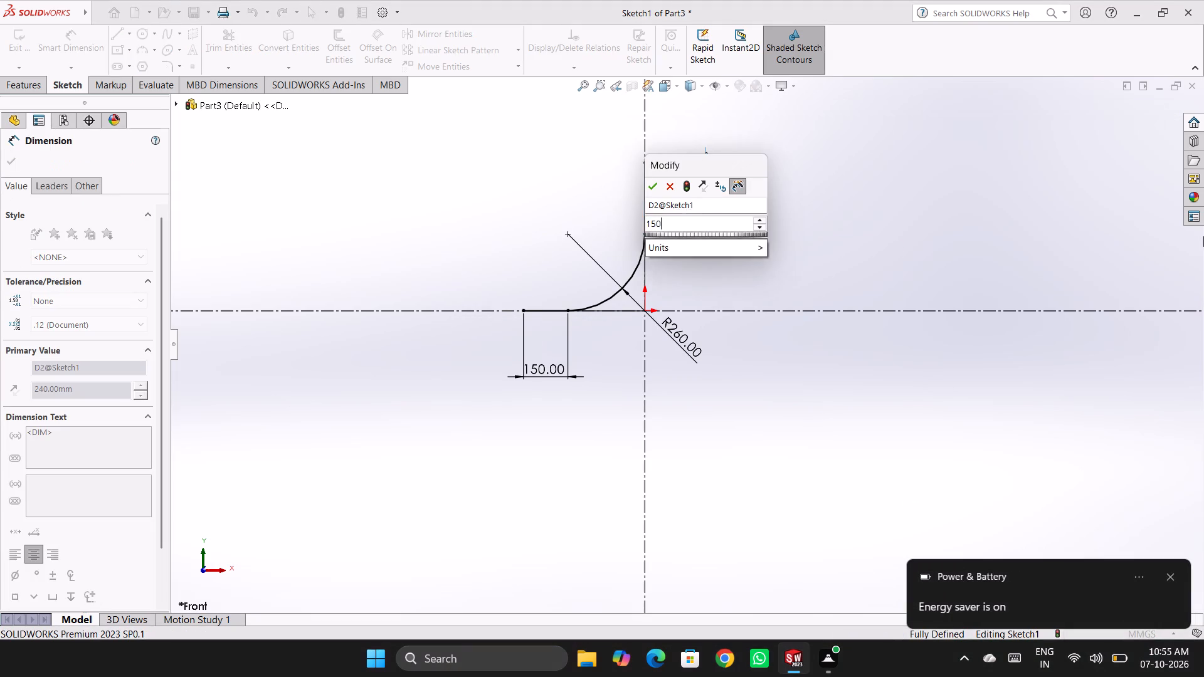
key("Return")
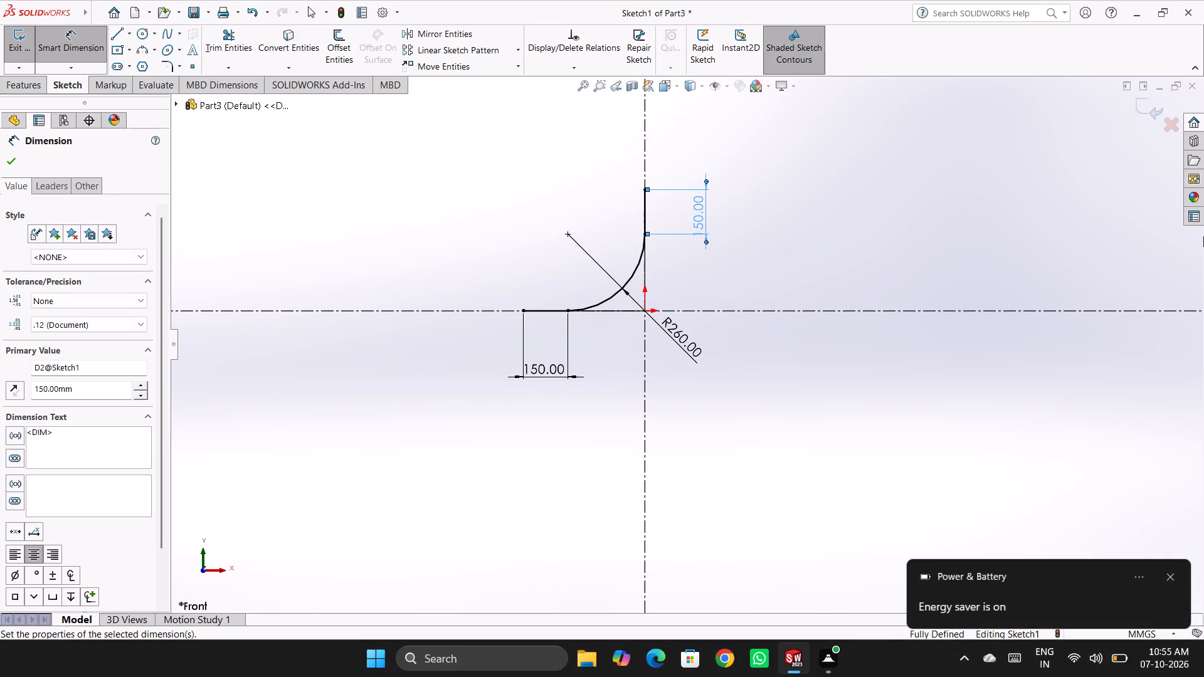
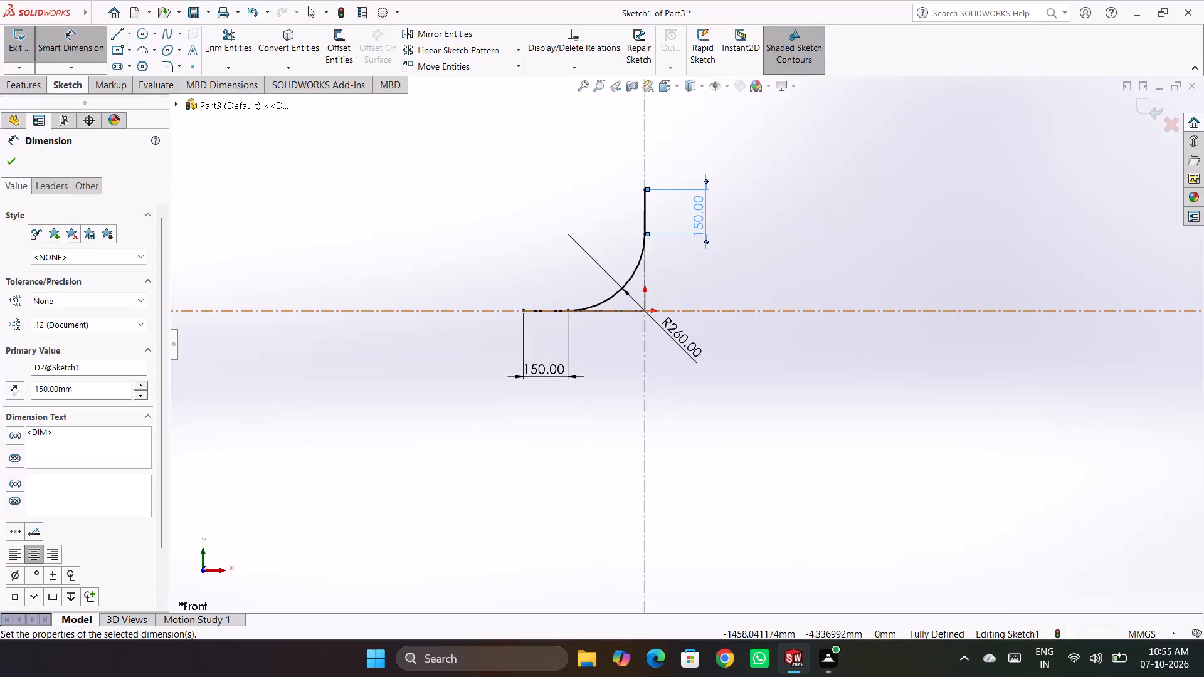
Finish dimensioning and shift the vertical segment's 150 mm dimension slightly for a clearer placement.
left_click(14, 154)
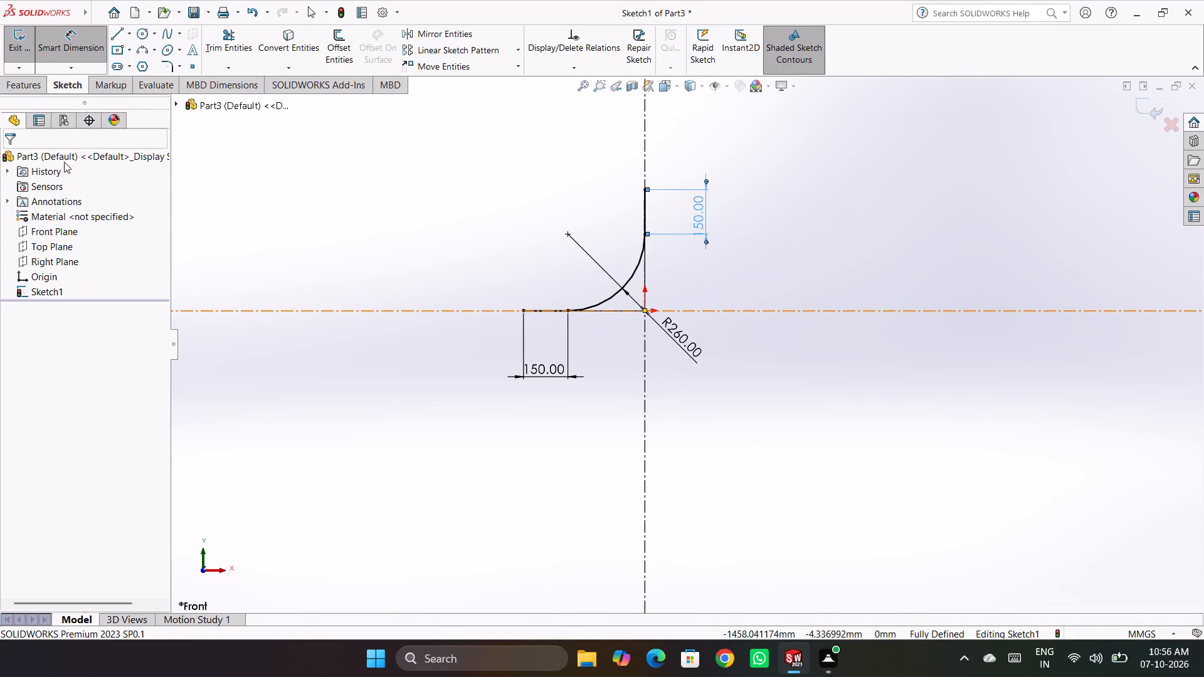
scroll(705, 191, "up", 2)
scroll(705, 244, "down", 6)
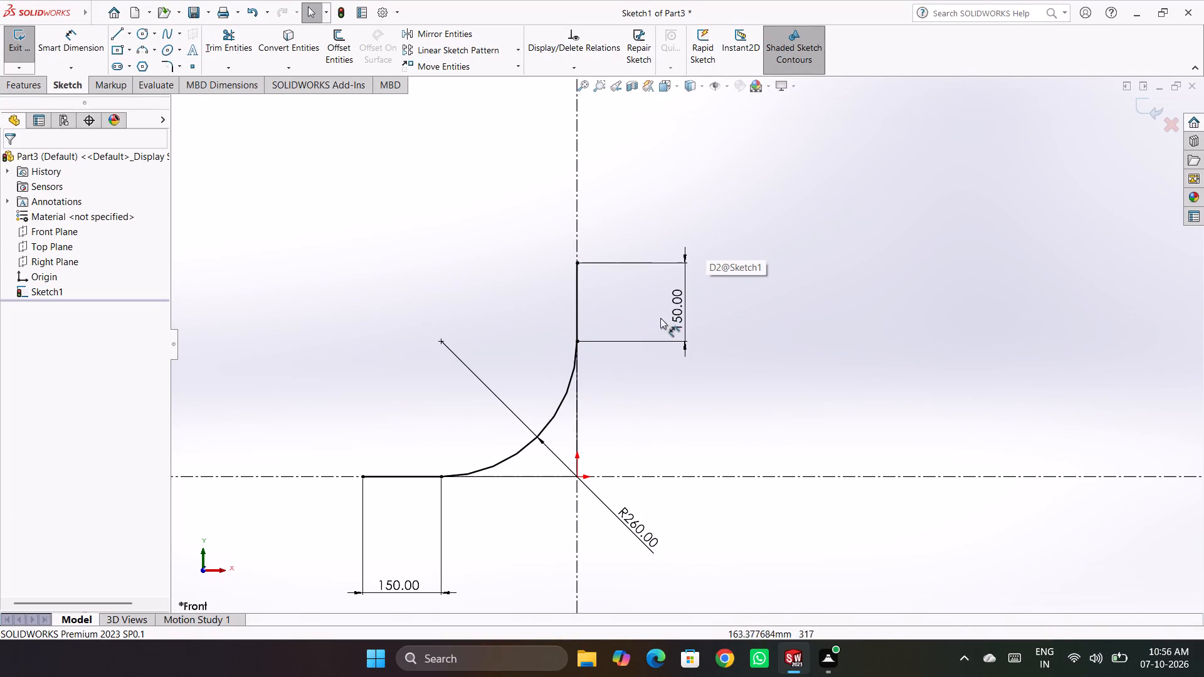
left_click_drag(676, 319, 679, 308)
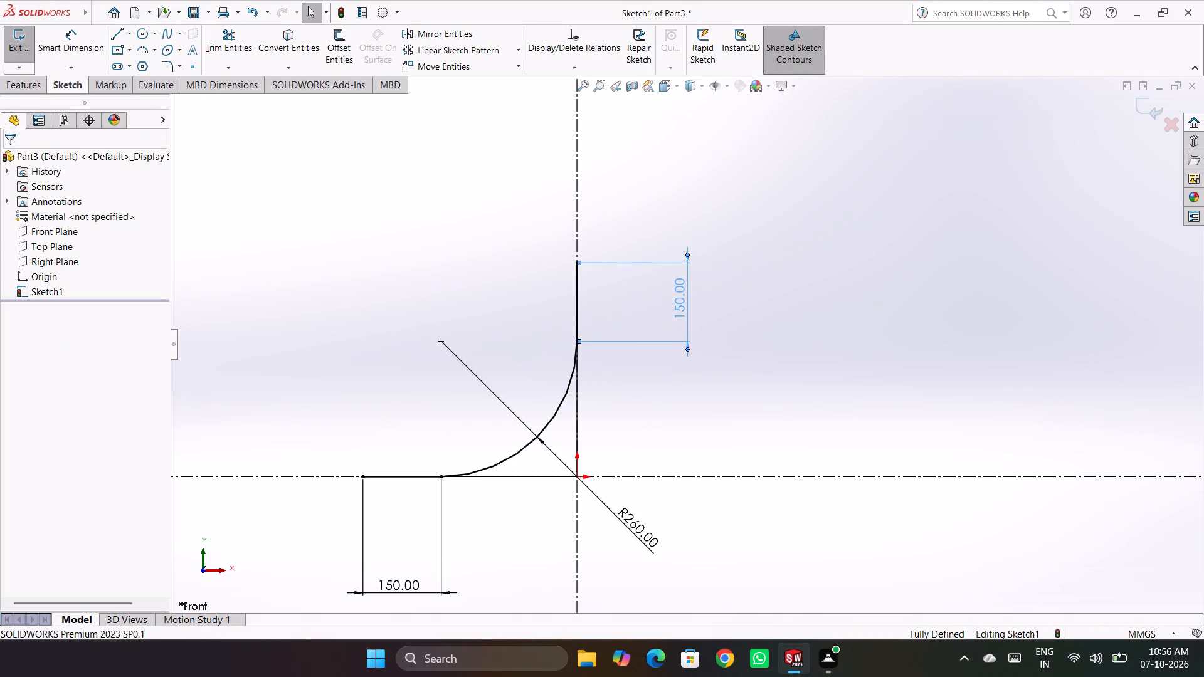
left_click(729, 314)
scroll(828, 357, "up", 5)
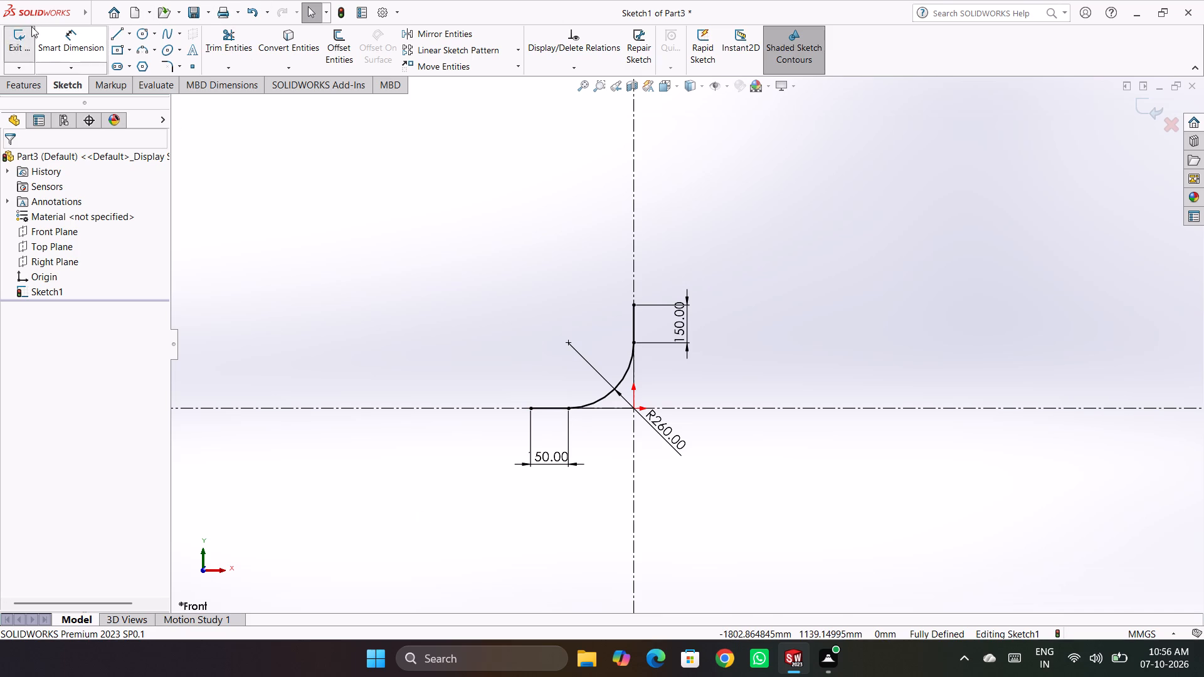
Sweep a solid circular profile of 290 mm diameter along the filleted path sketch.
left_click(24, 81)
left_click(122, 34)
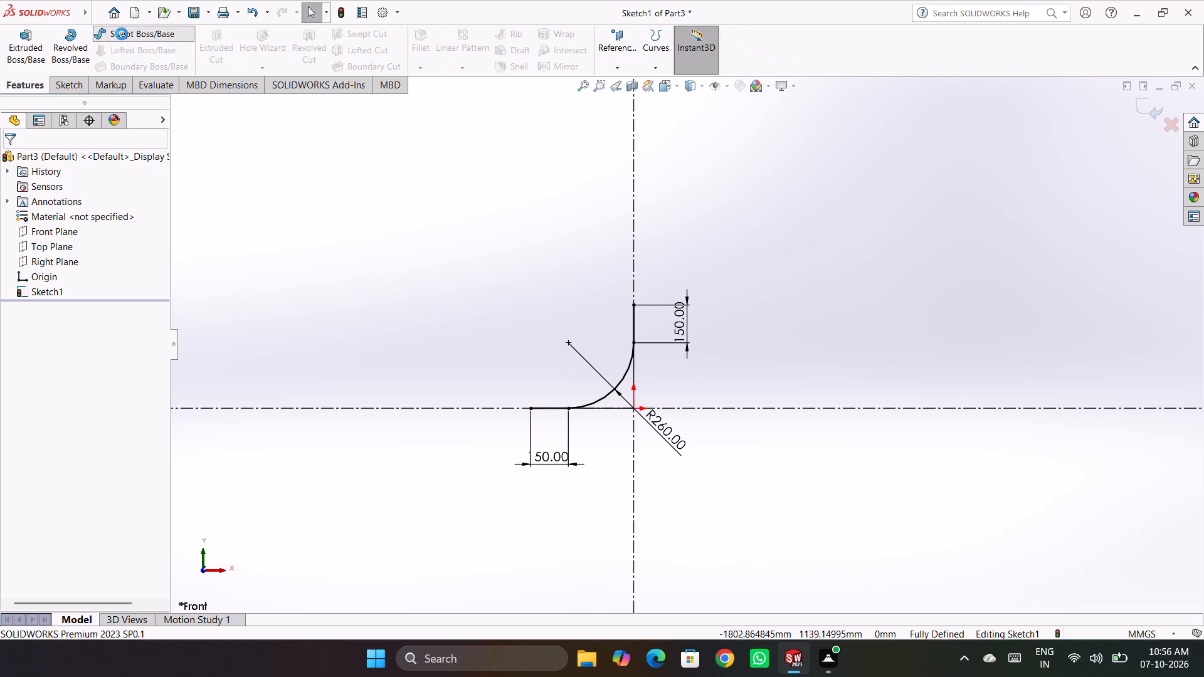
left_click(61, 209)
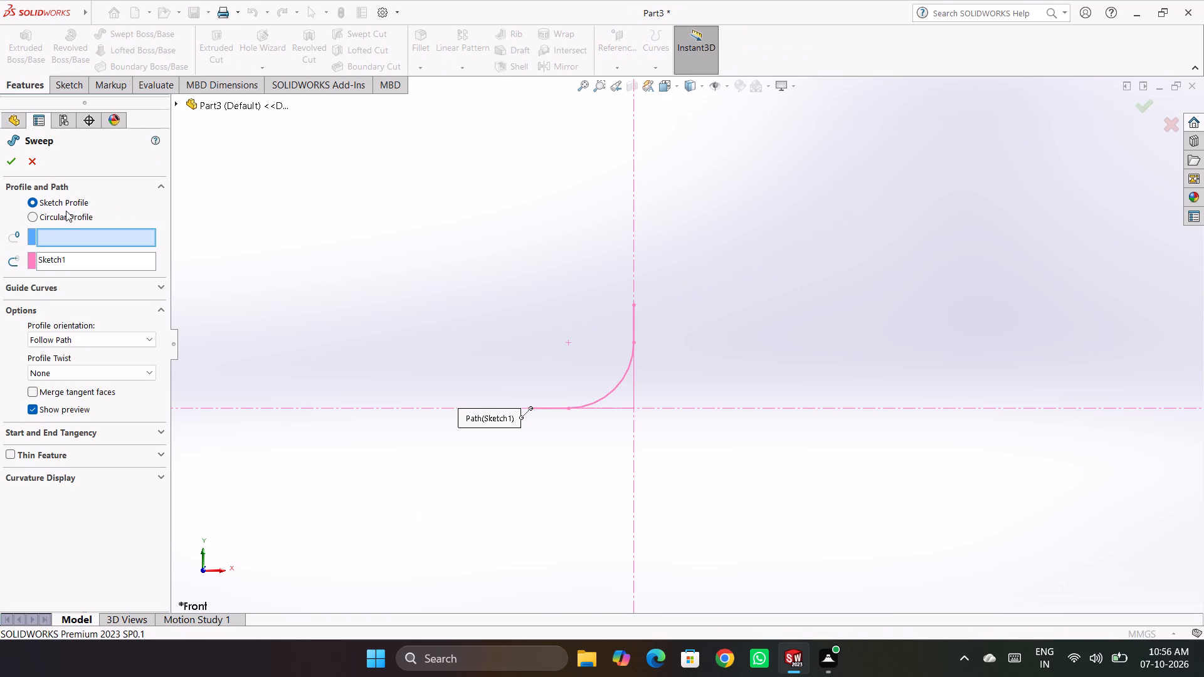
left_click(66, 216)
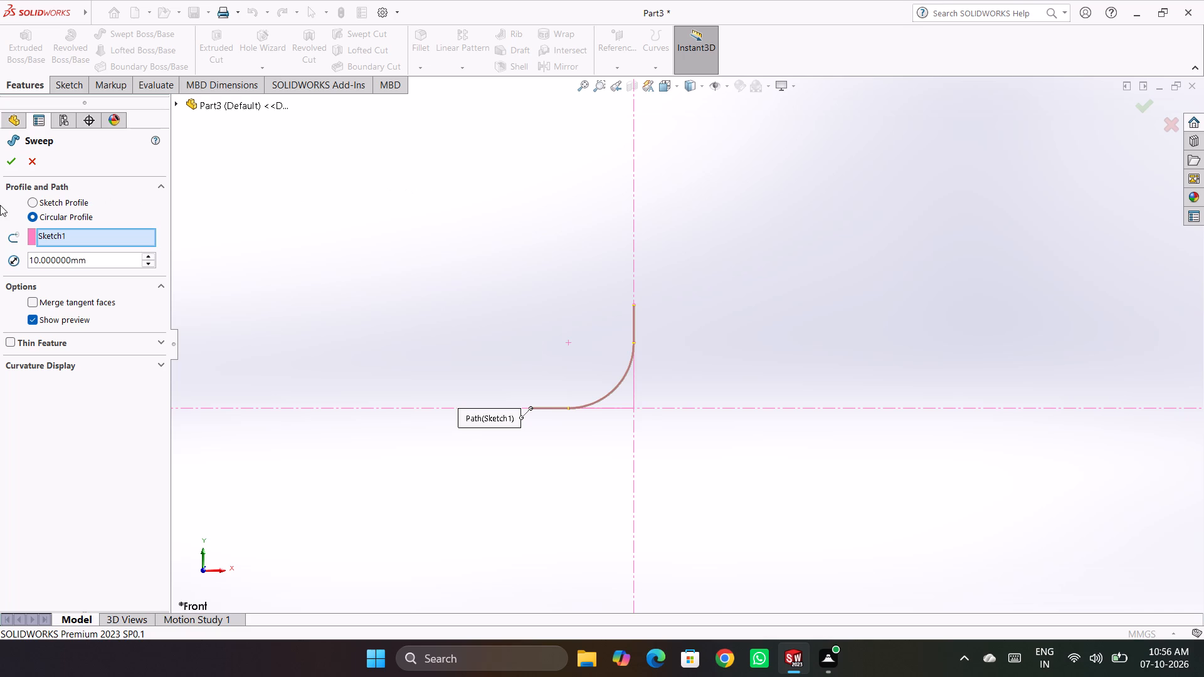
left_click_drag(115, 260, 0, 263)
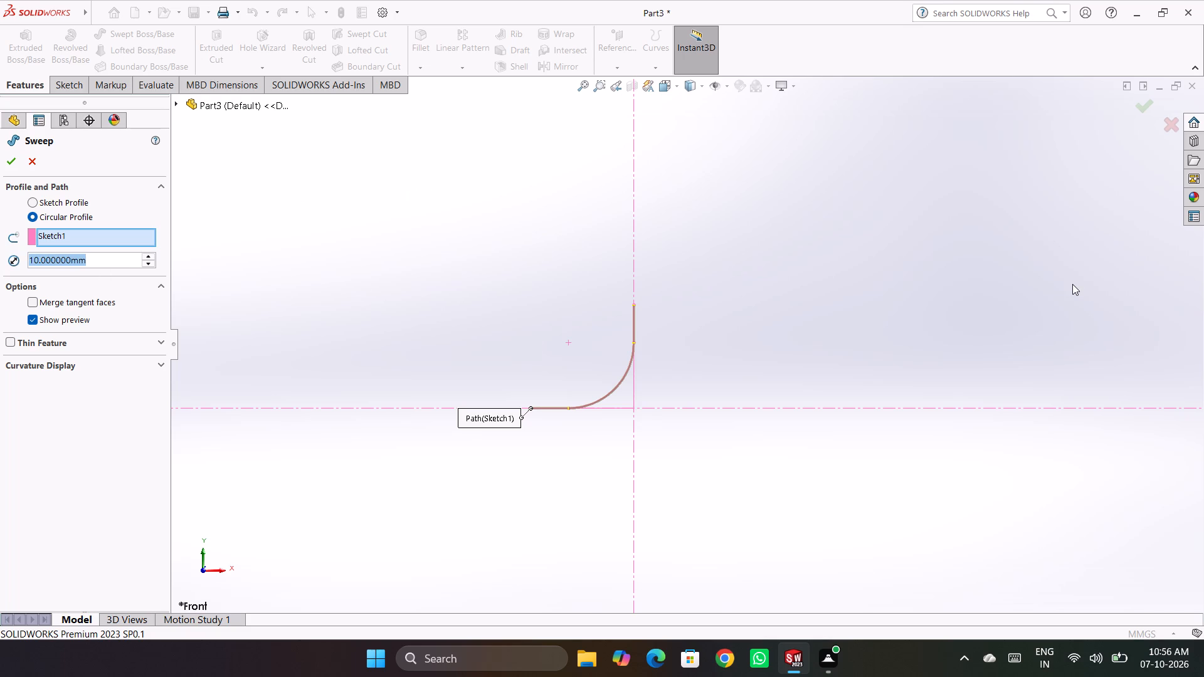
type("290")
key("Return")
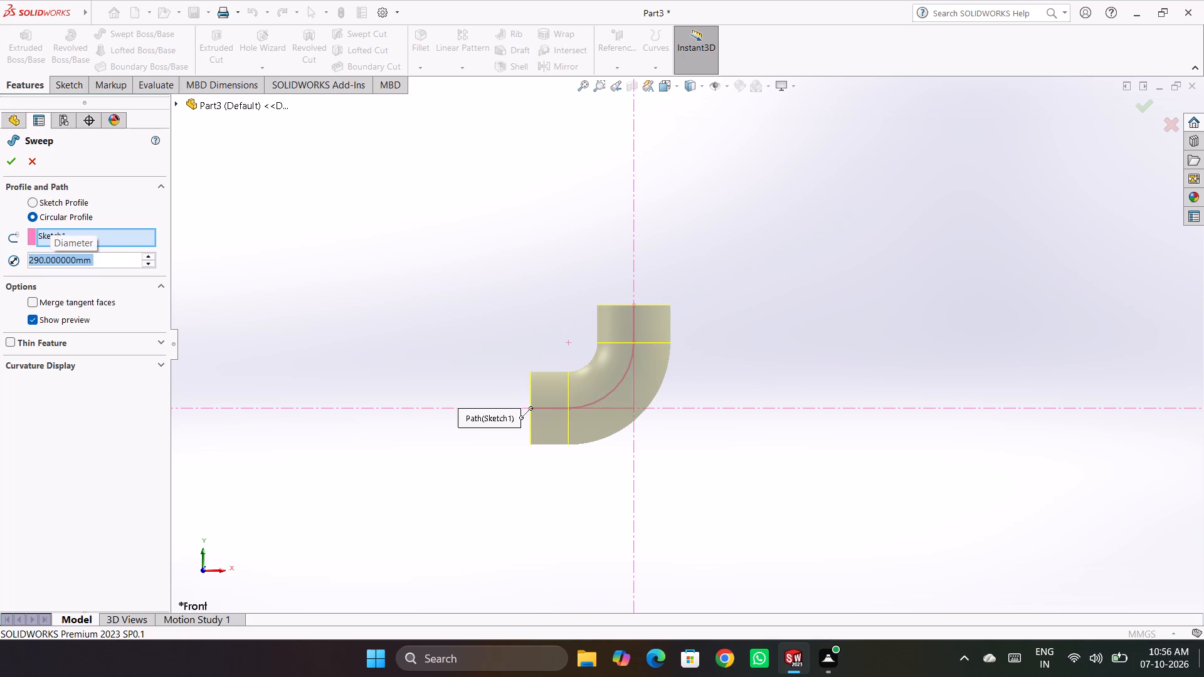
left_click(1075, 669)
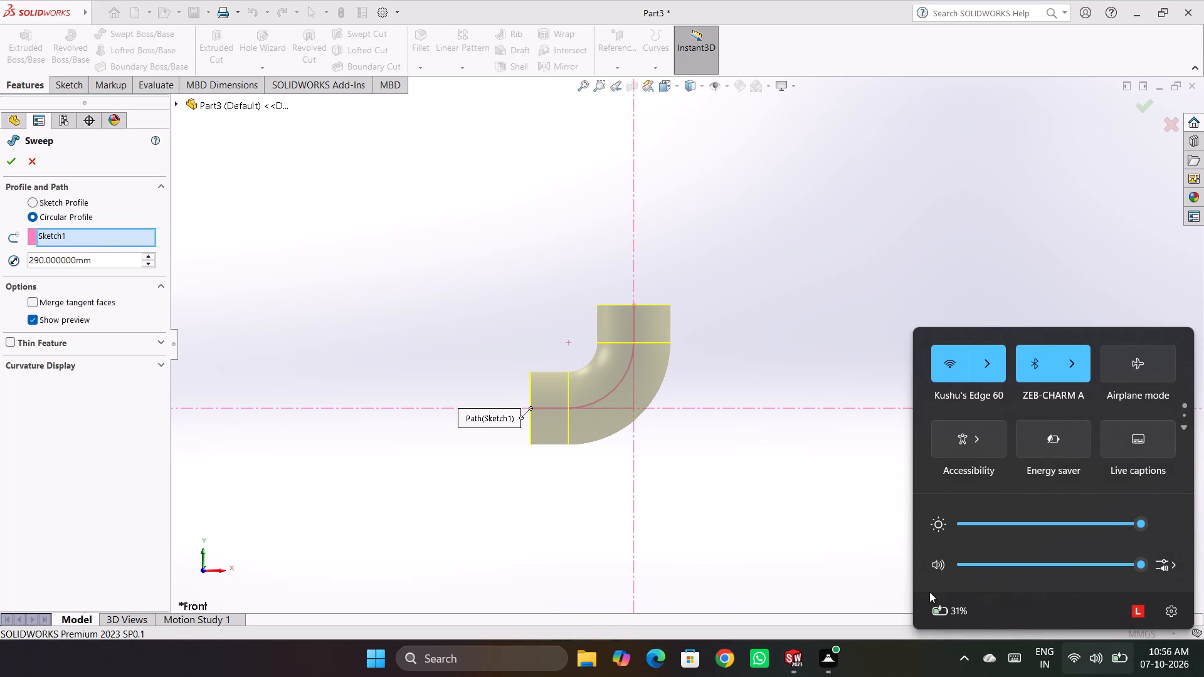
left_click(315, 255)
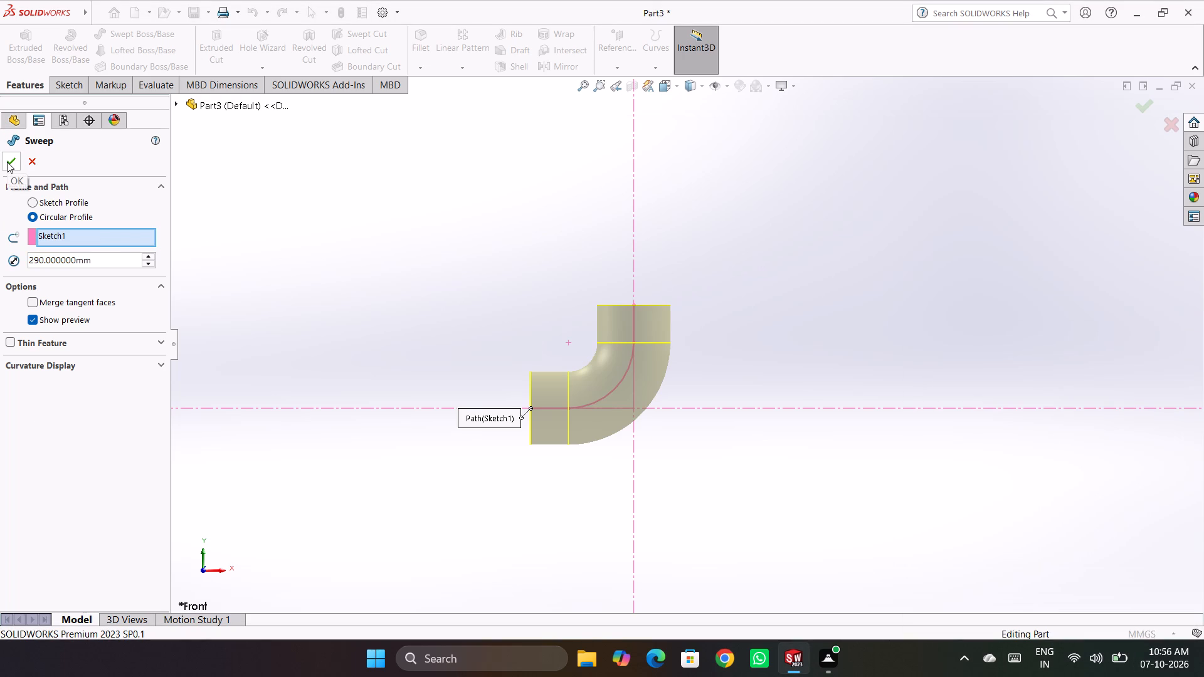
left_click(7, 162)
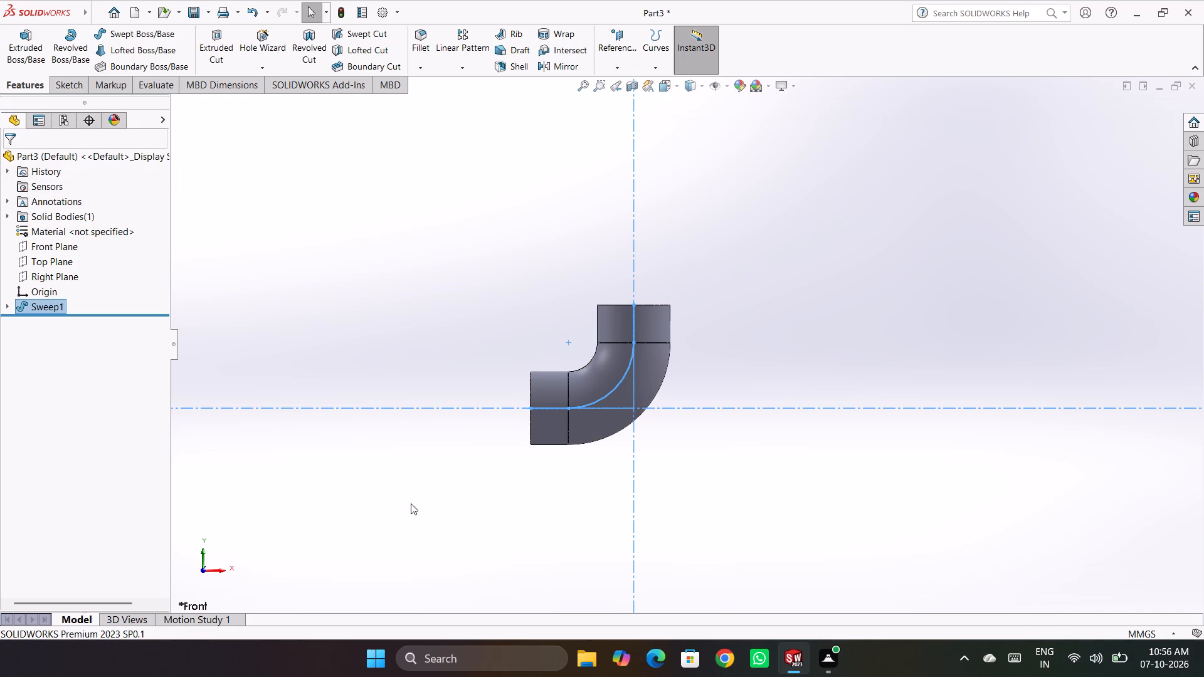
Start a sketch on the elbow's upper end face and draw a center rectangle about 381 by 389 mm centred on the origin.
middle_click_drag(415, 491, 493, 519)
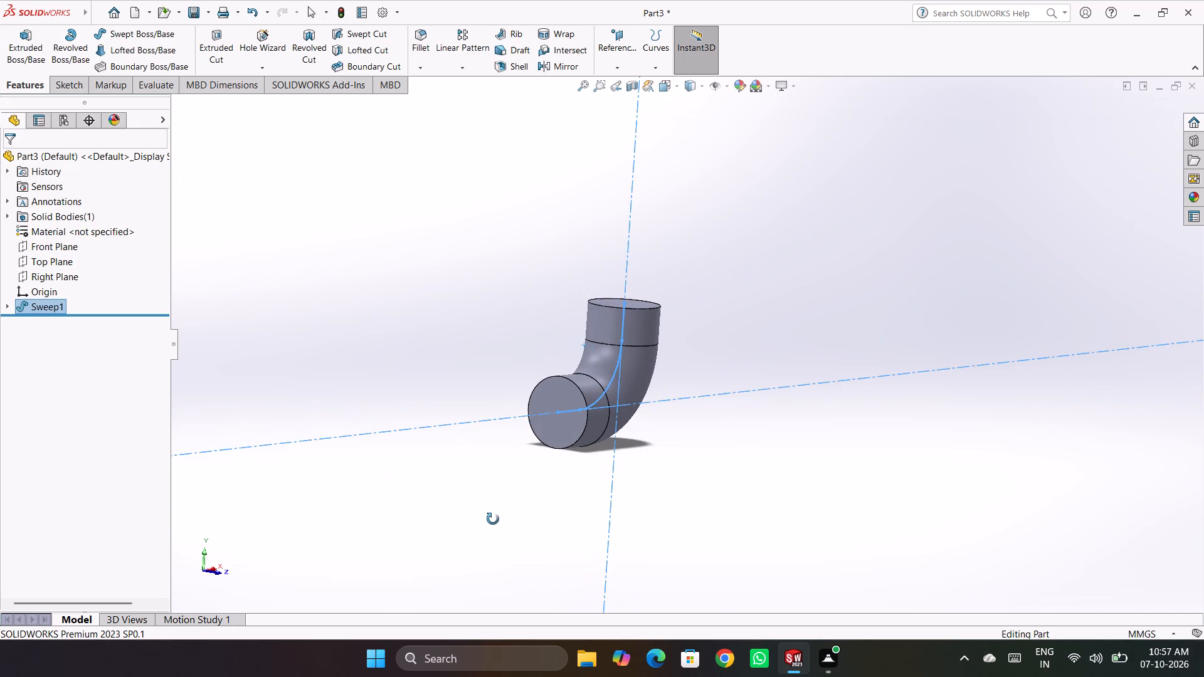
middle_click_drag(493, 519, 401, 528)
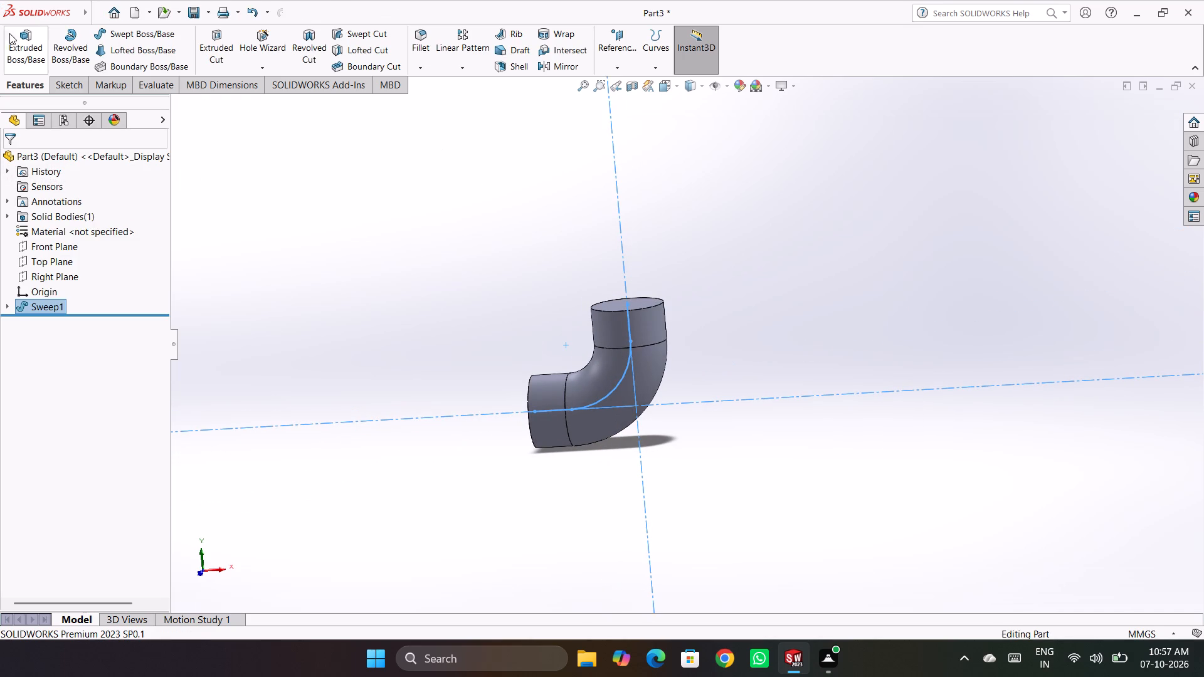
left_click(75, 86)
scroll(602, 291, "up", 1)
middle_click_drag(668, 255, 658, 345)
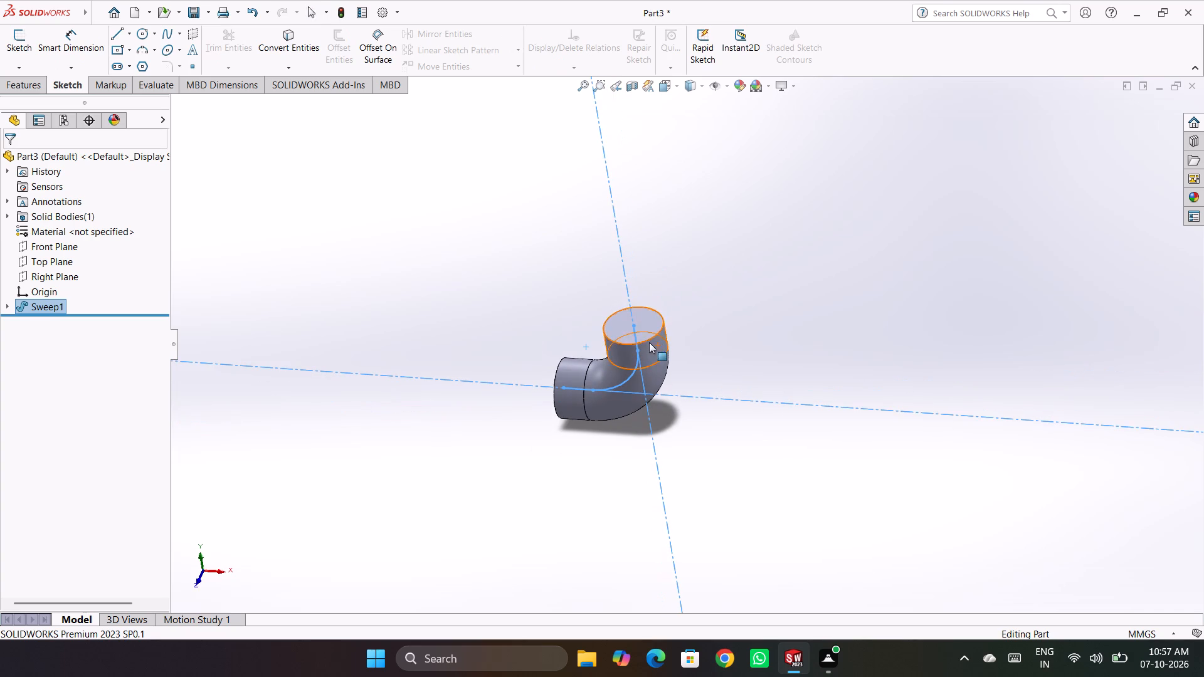
right_click(631, 321)
left_click(663, 301)
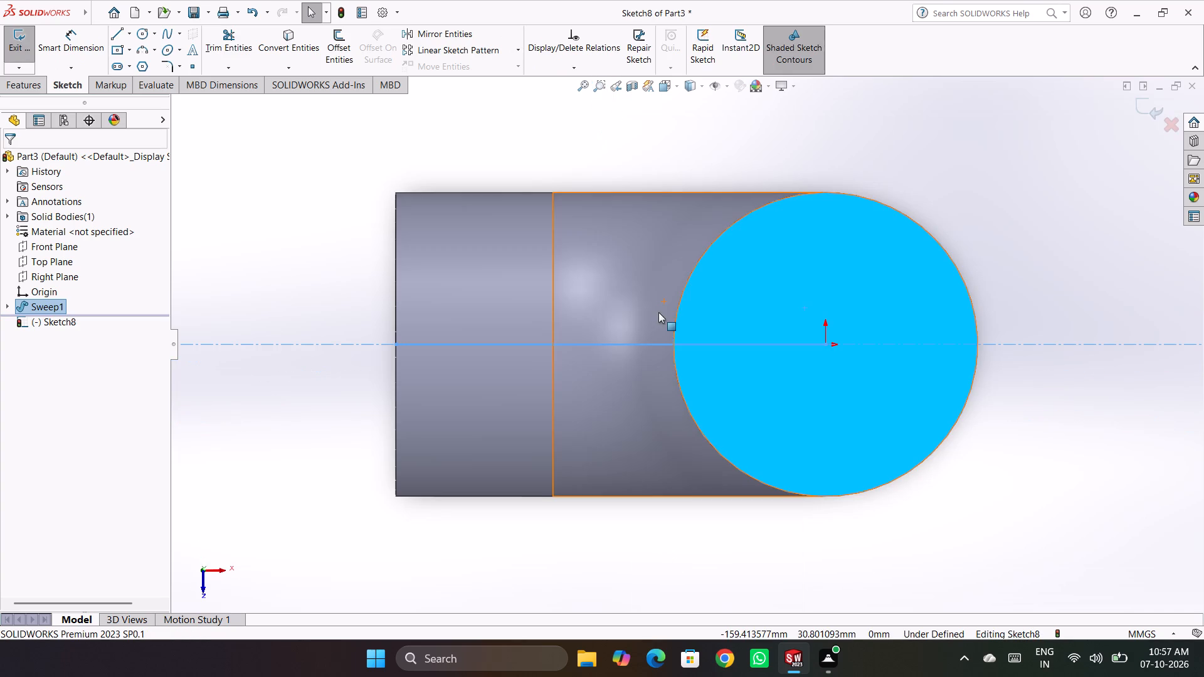
left_click(112, 53)
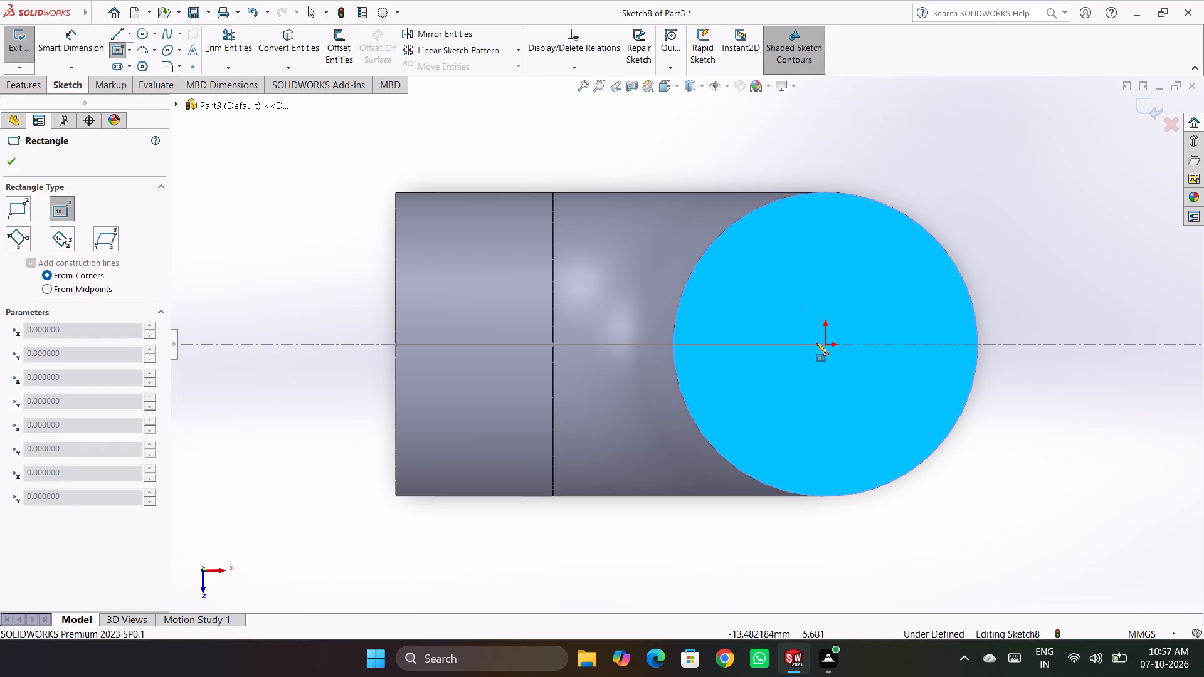
left_click(828, 343)
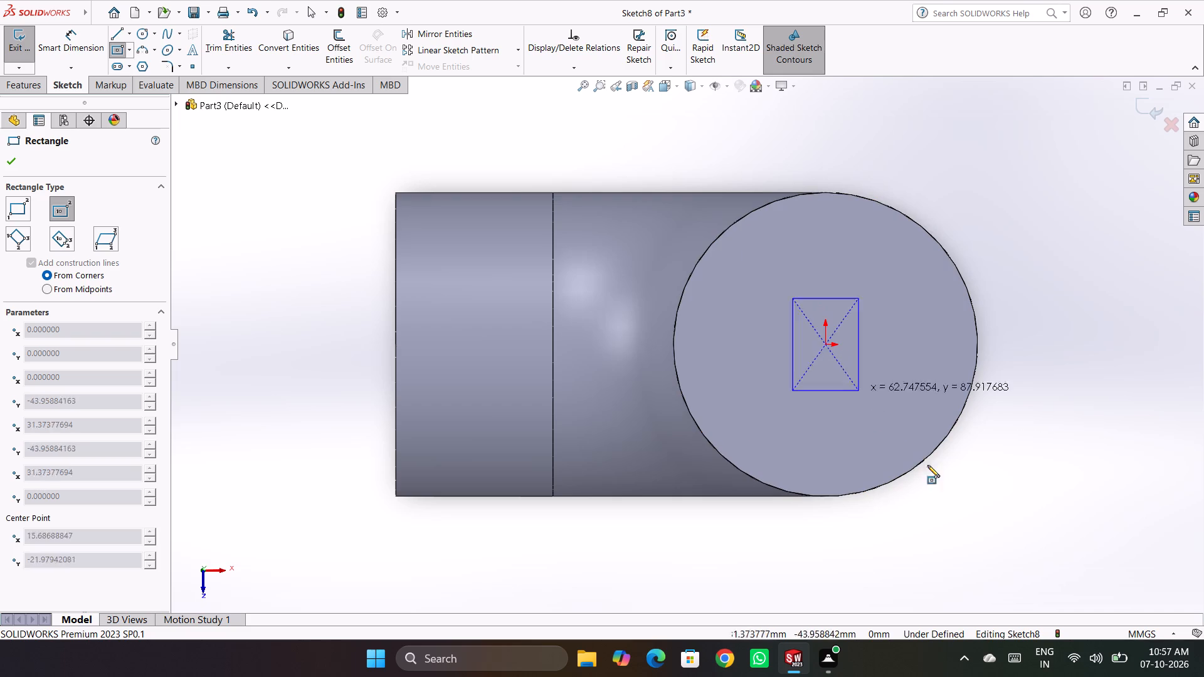
left_click(1025, 548)
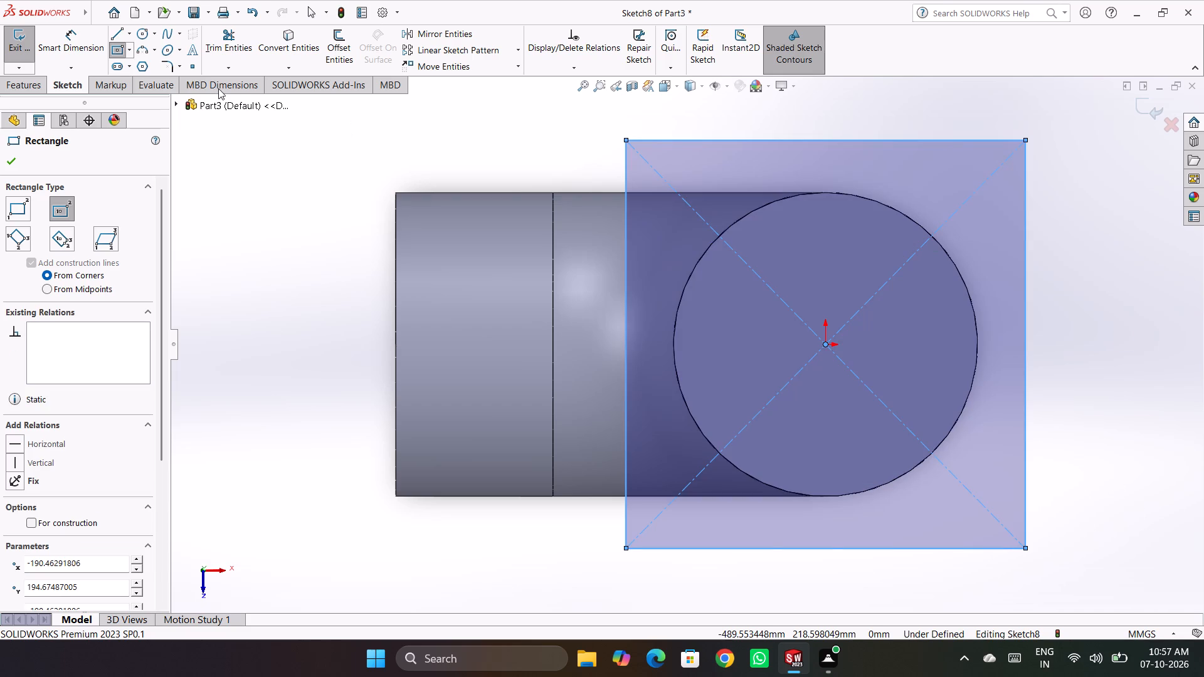
Dimension the rectangle's width and height, setting both to 360 mm.
left_click(81, 46)
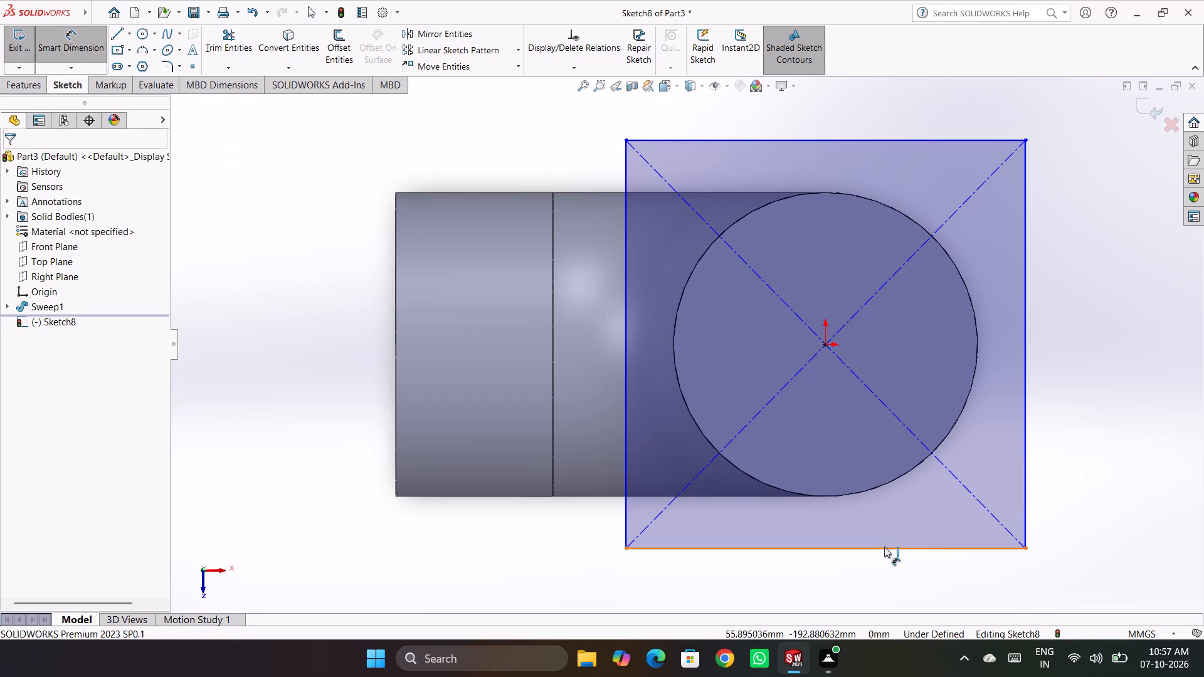
left_click(884, 547)
left_click(860, 593)
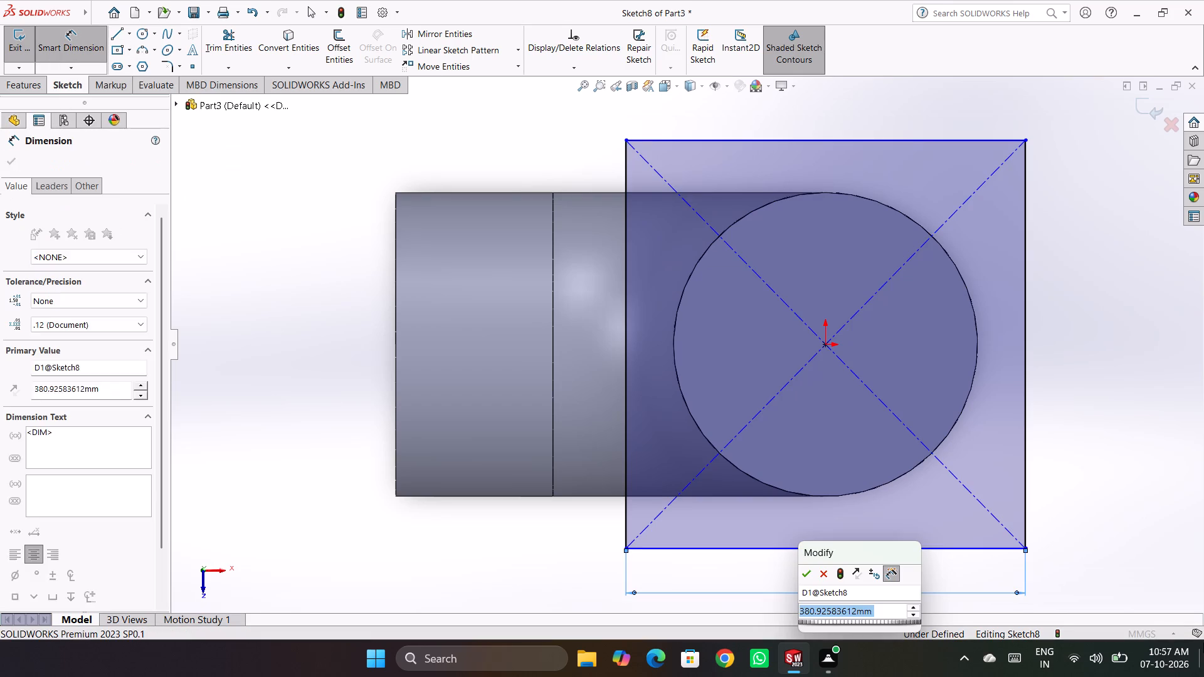
type("360")
key("Return")
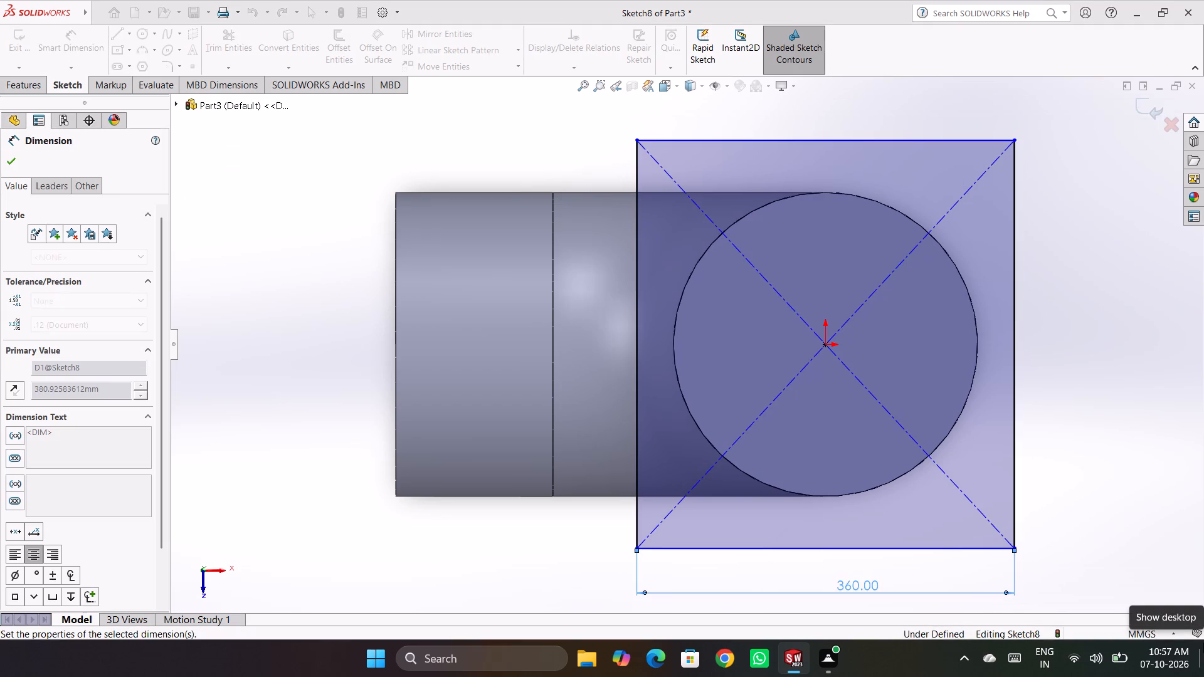
left_click(877, 136)
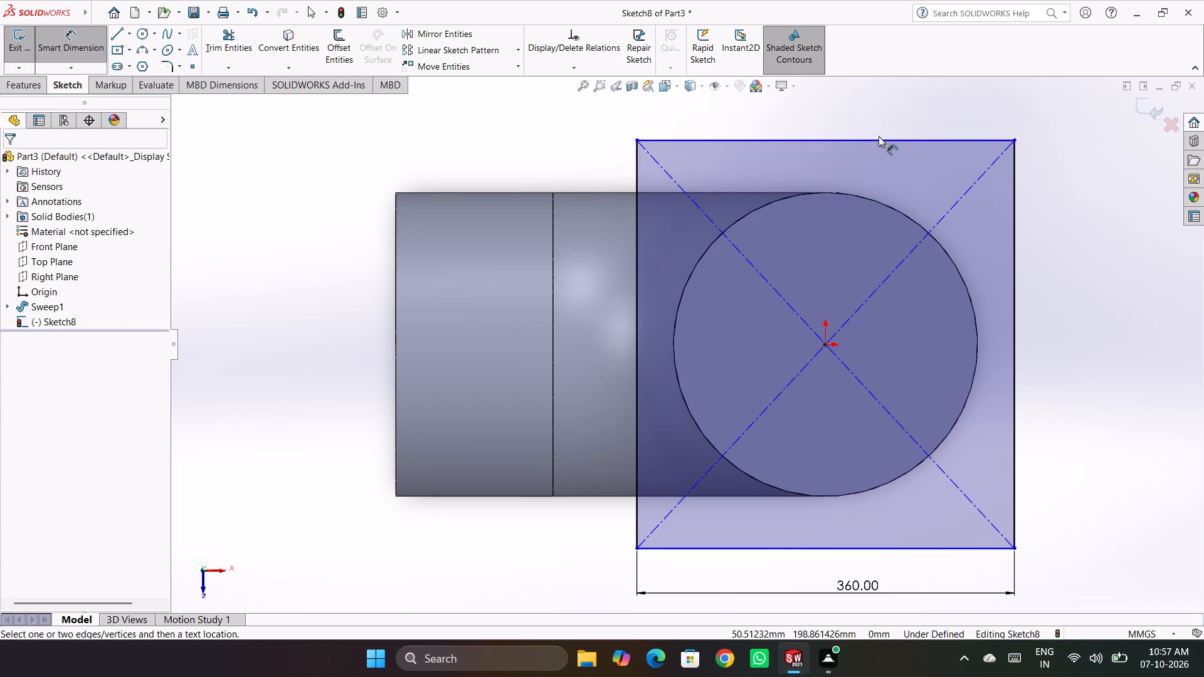
left_click(880, 142)
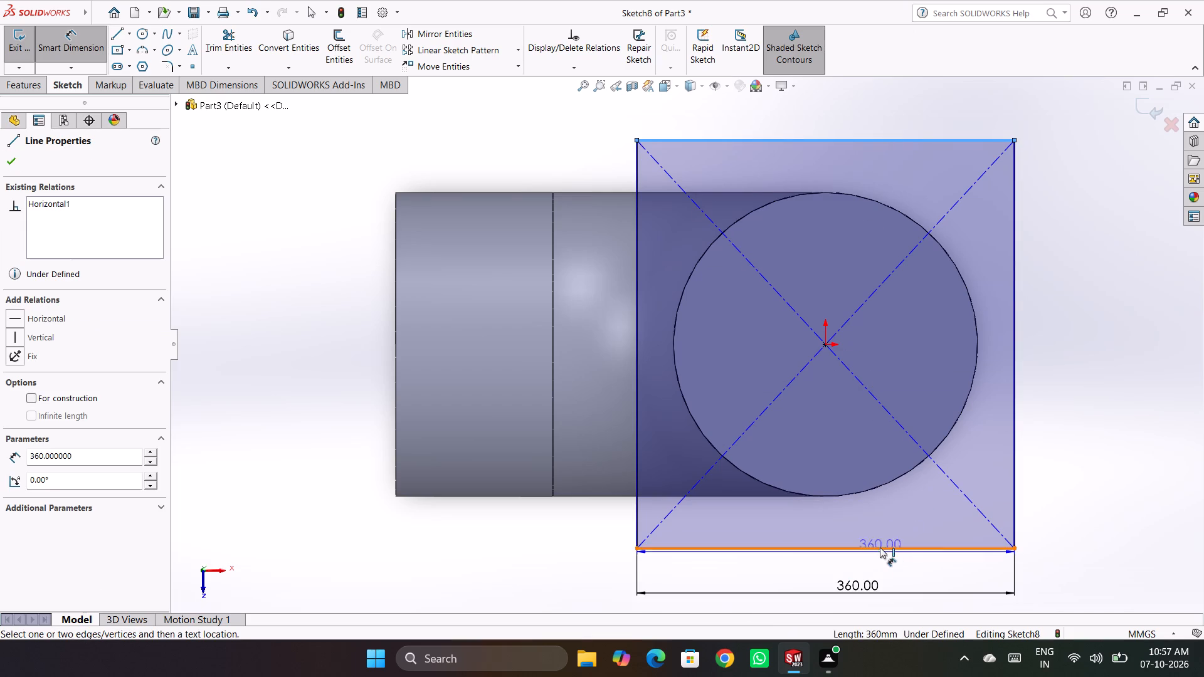
left_click(880, 546)
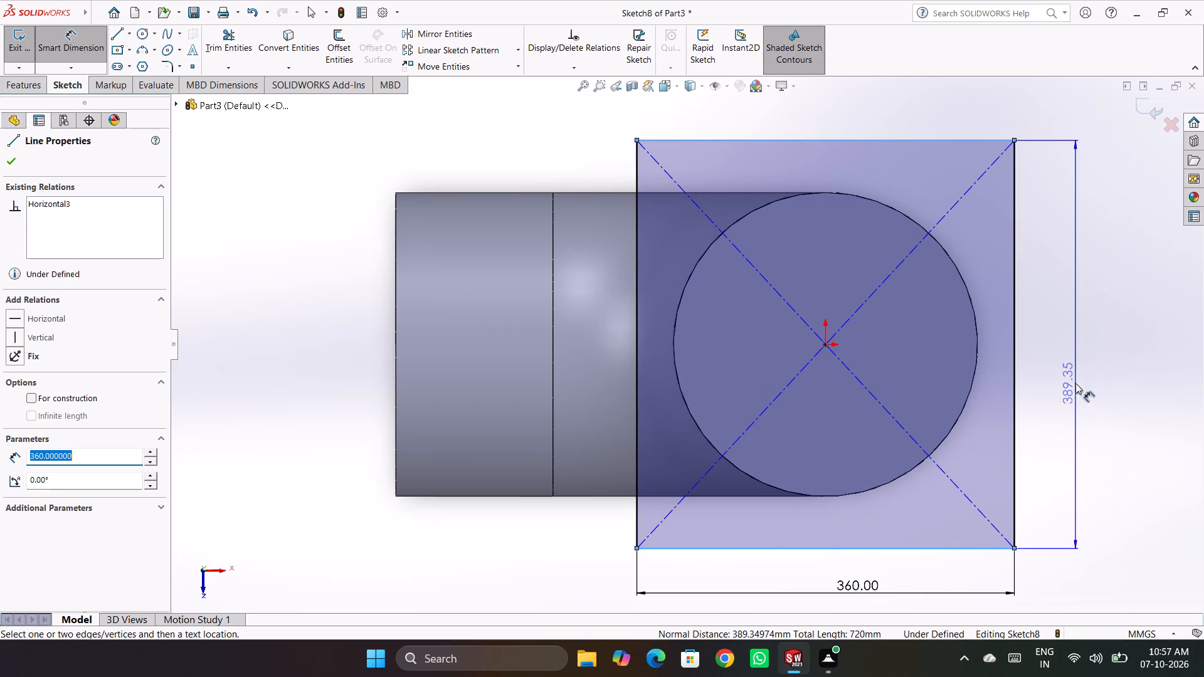
left_click(1054, 355)
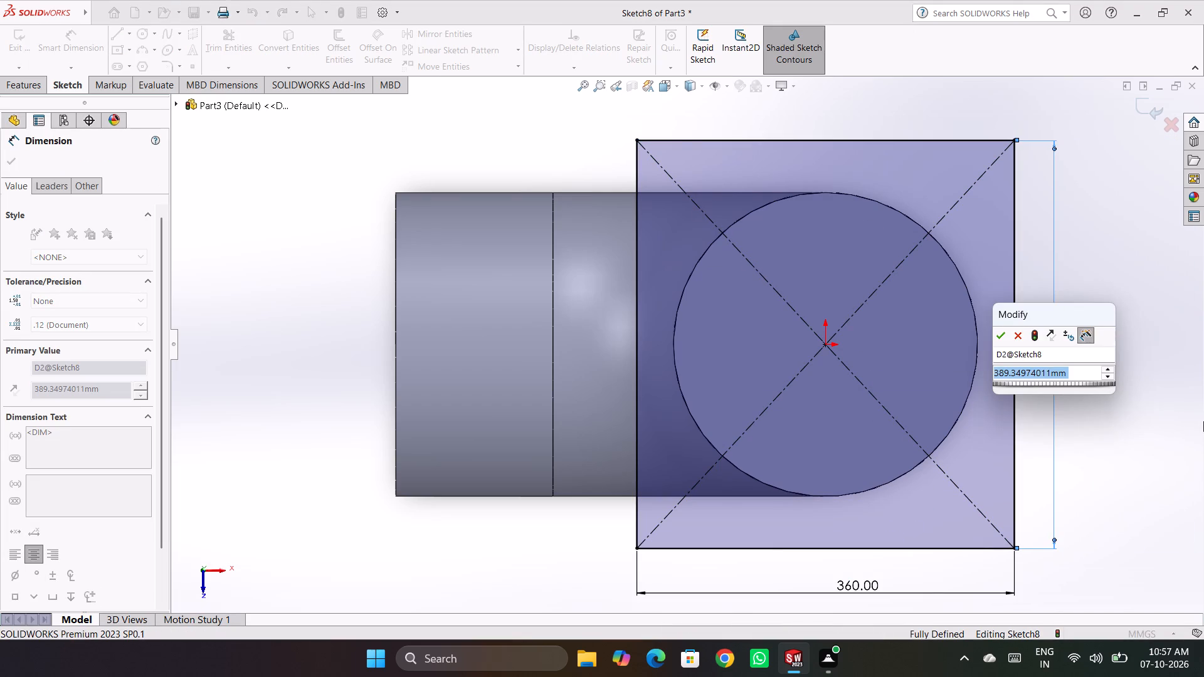
type("360")
key("Return")
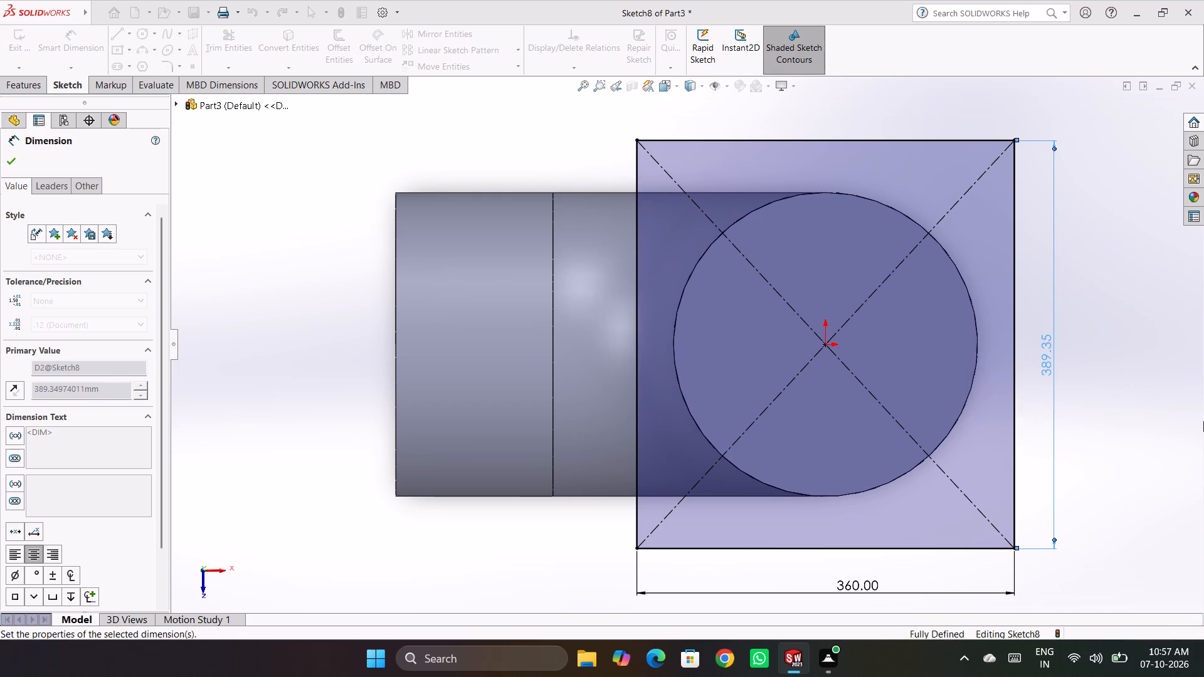
left_click(1116, 443)
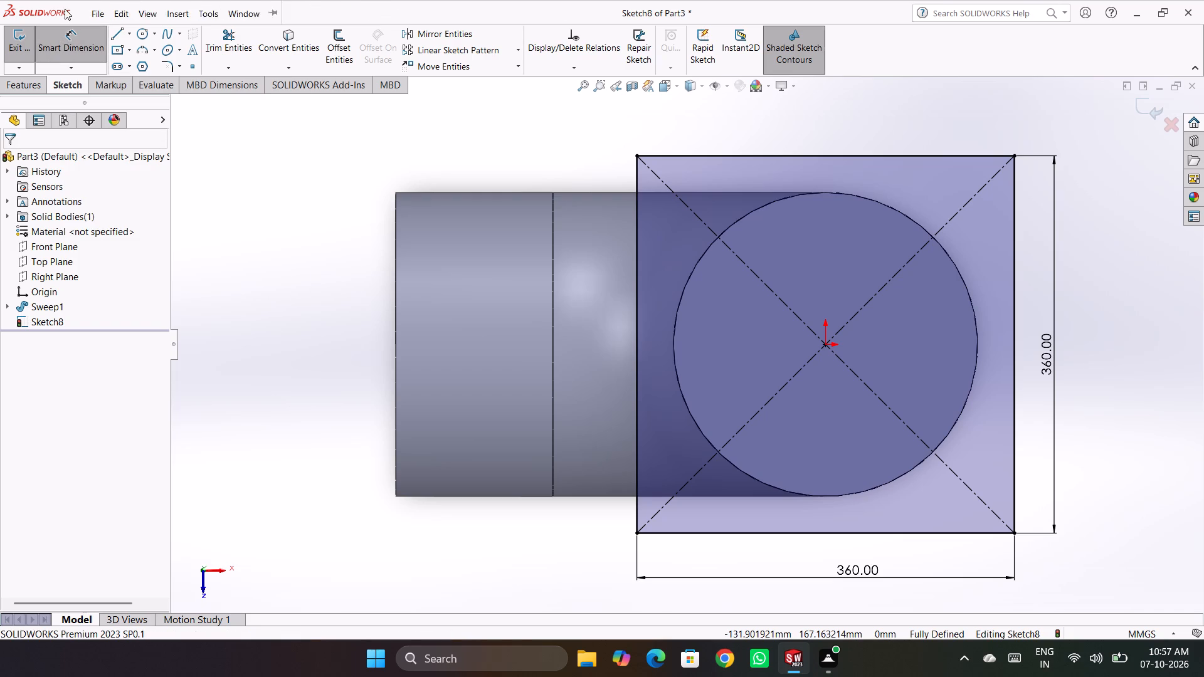
Apply 20 mm sketch fillets to all four corners of the square, keeping constrained corners.
left_click(165, 65)
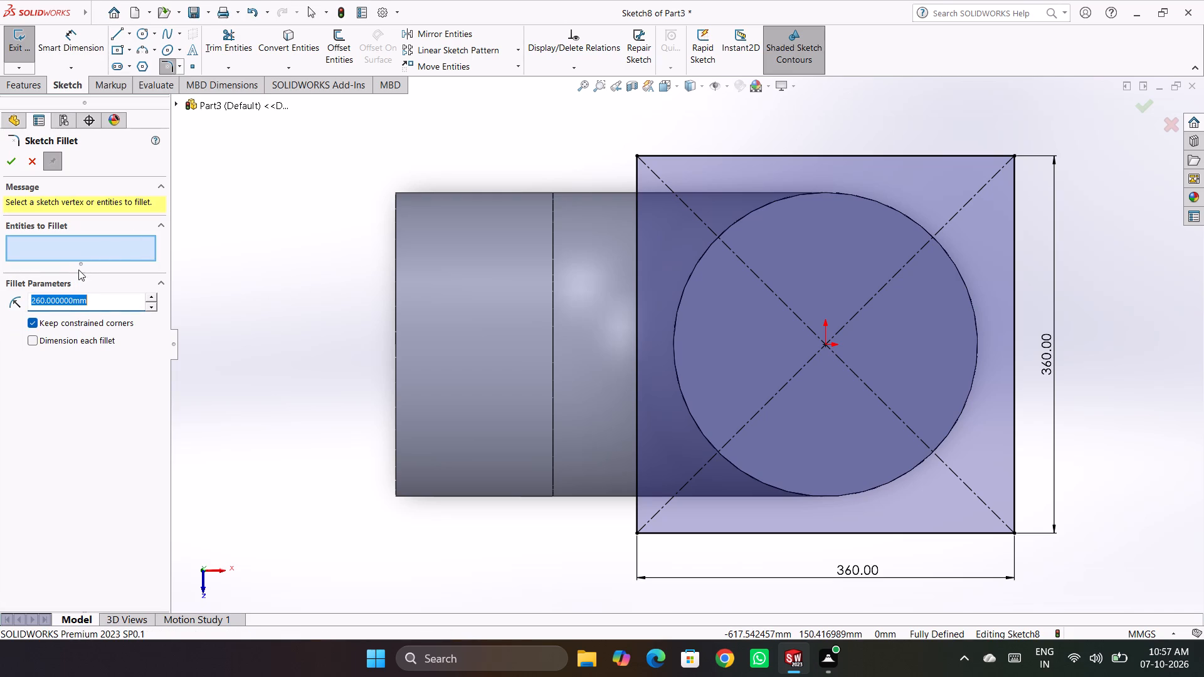
type("20")
key("Return")
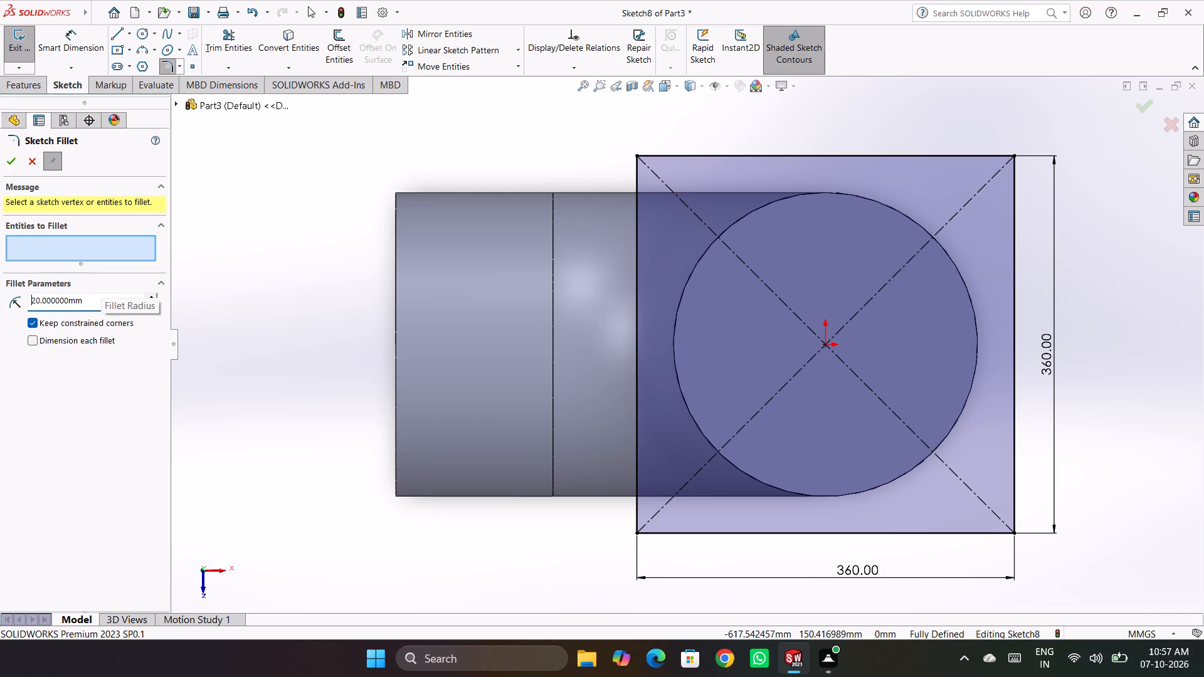
left_click(636, 154)
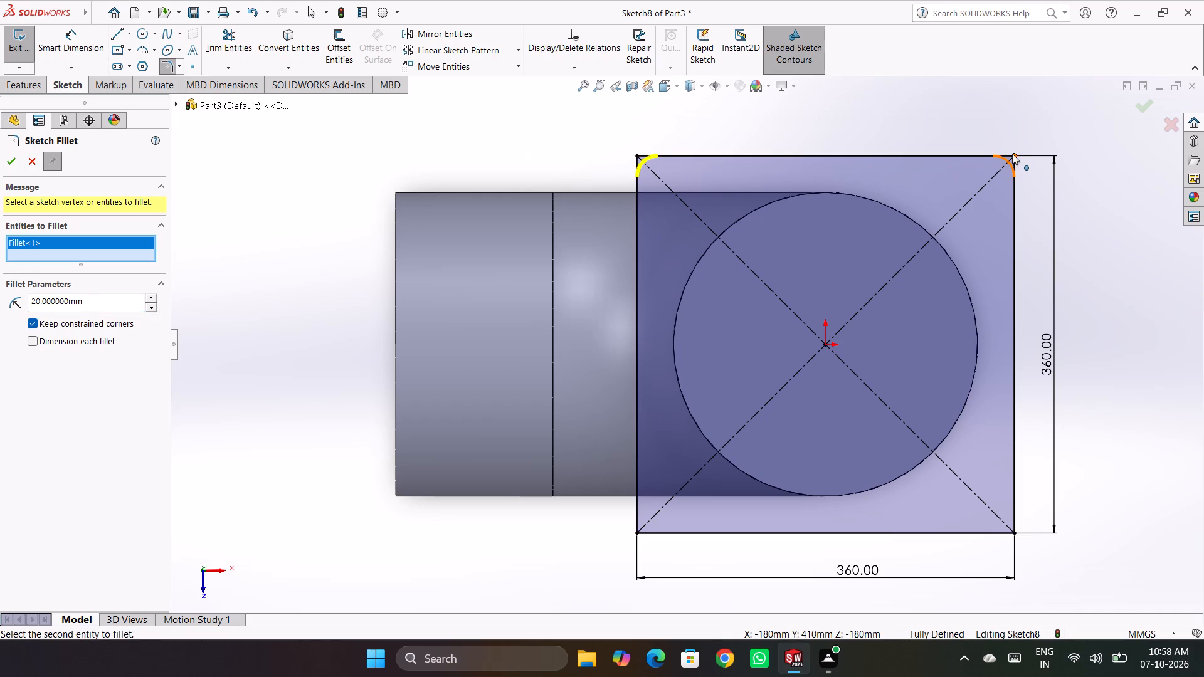
left_click(1015, 154)
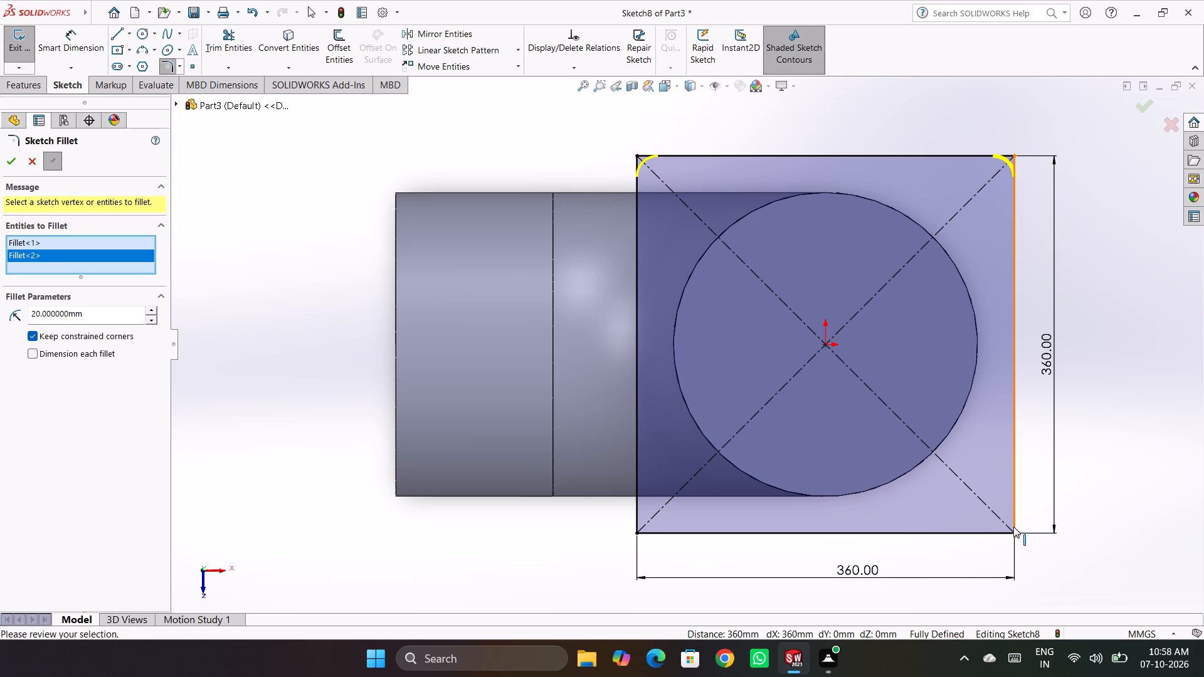
left_click(1016, 530)
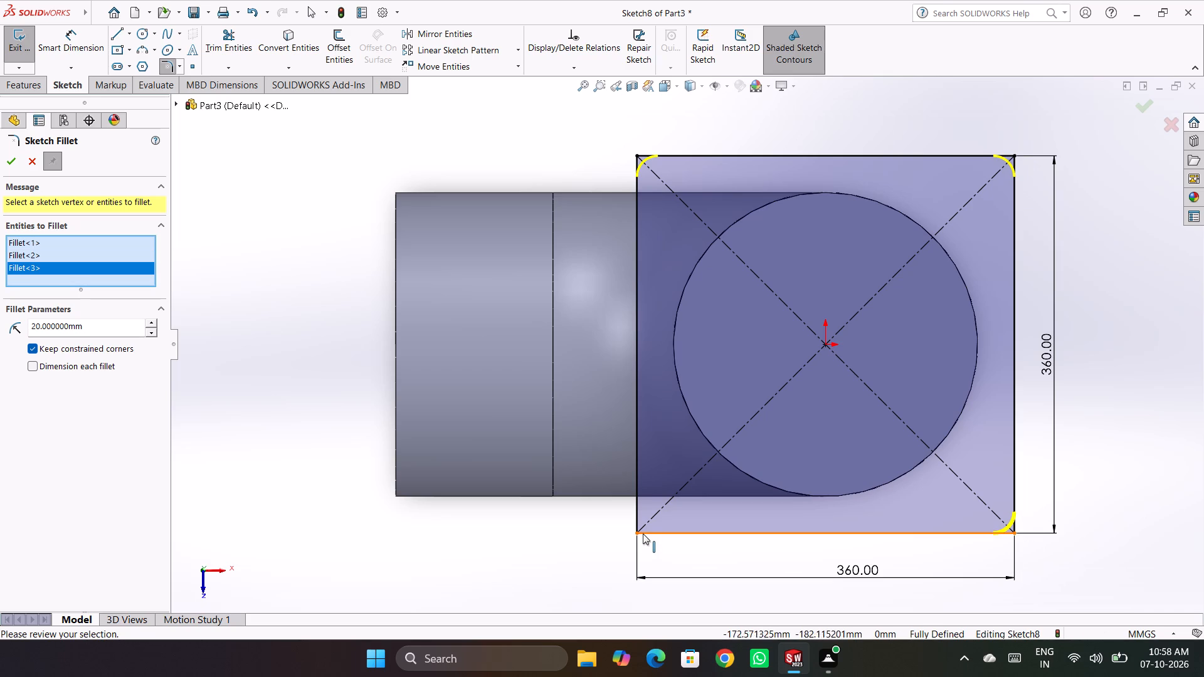
left_click(638, 533)
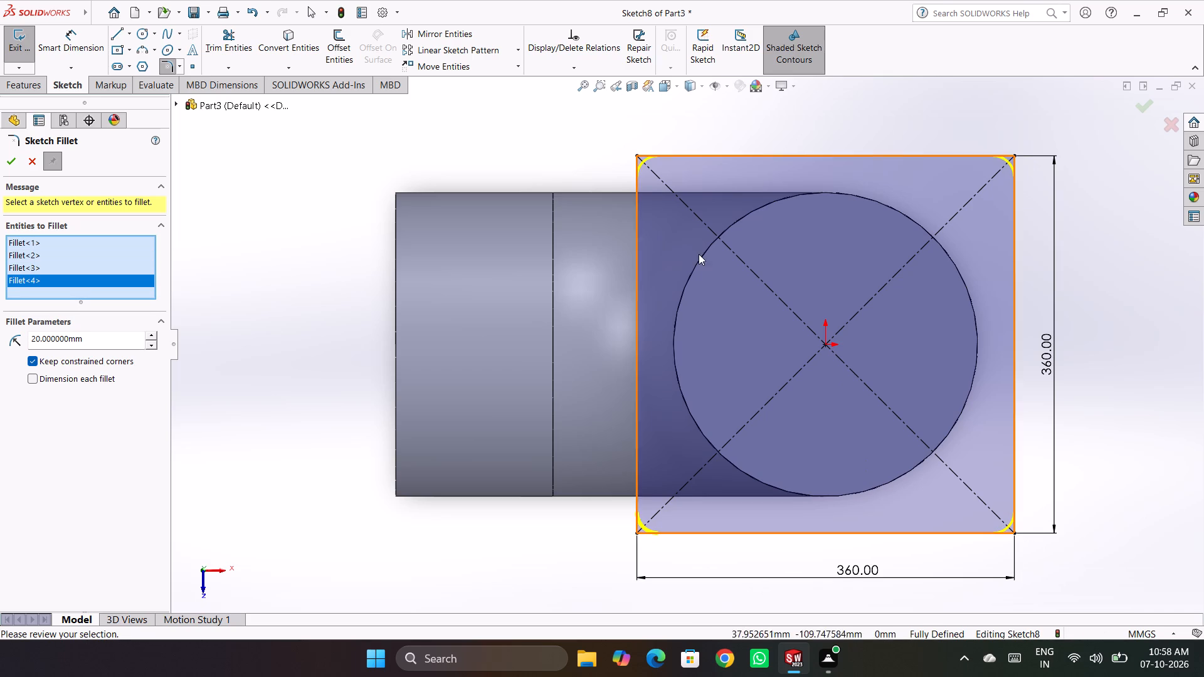
left_click(10, 159)
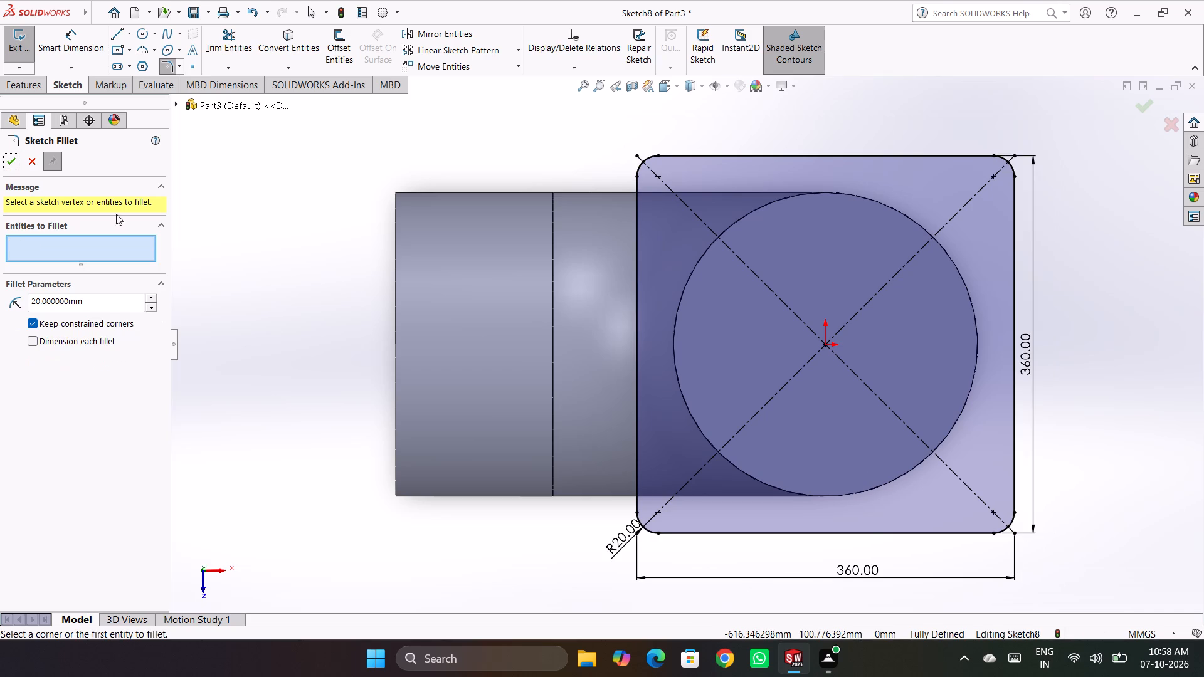
Finish the 20 mm corner fillets on the square flange sketch.
left_click(10, 164)
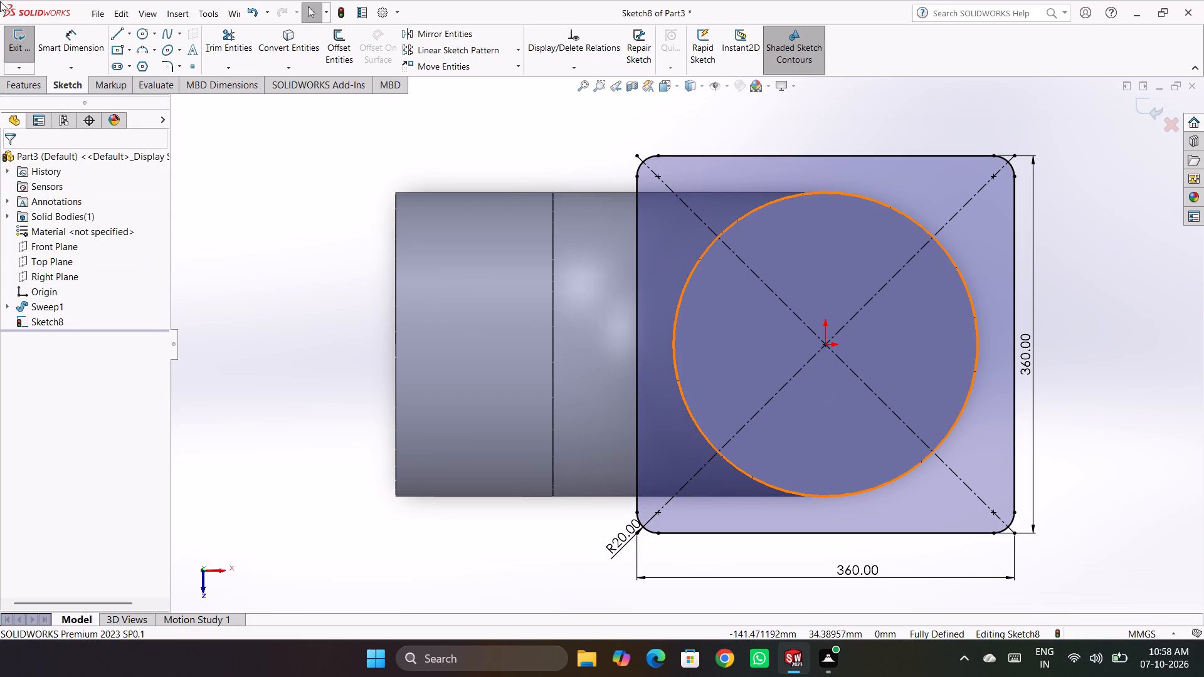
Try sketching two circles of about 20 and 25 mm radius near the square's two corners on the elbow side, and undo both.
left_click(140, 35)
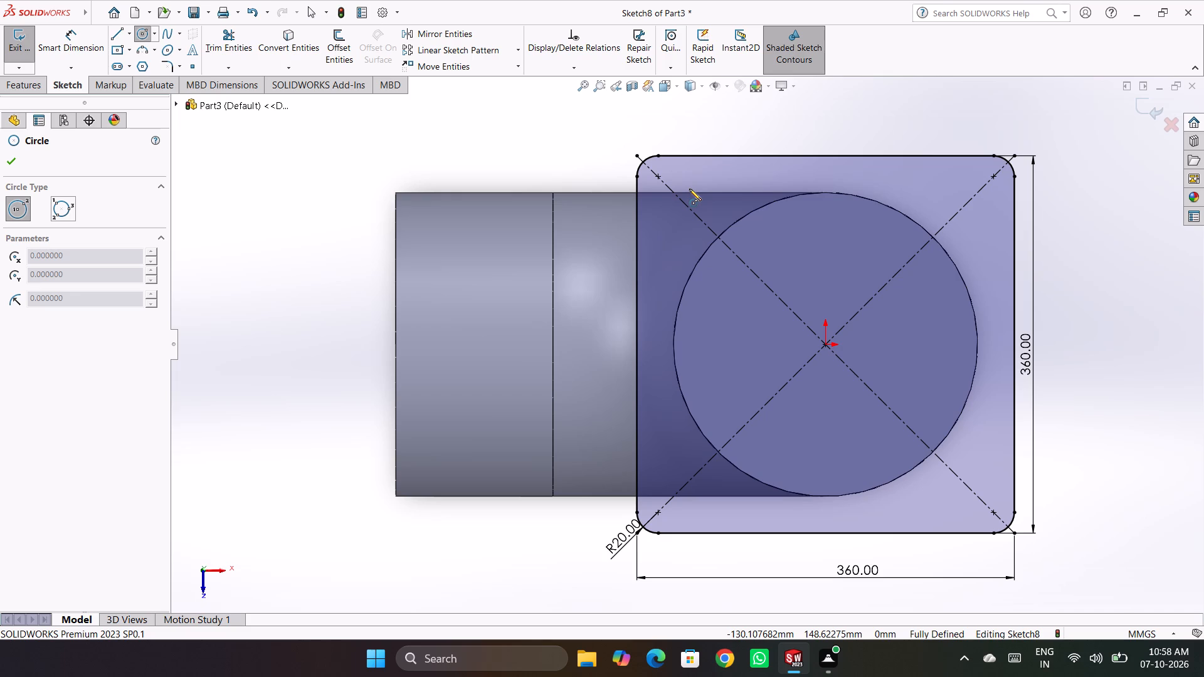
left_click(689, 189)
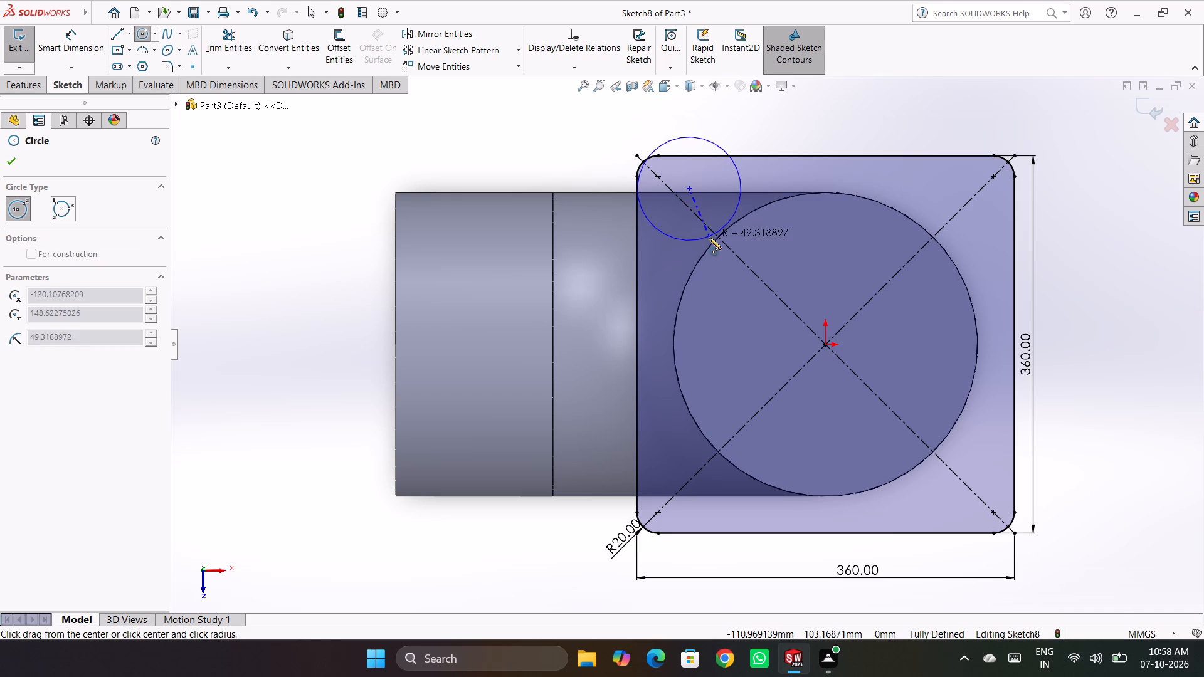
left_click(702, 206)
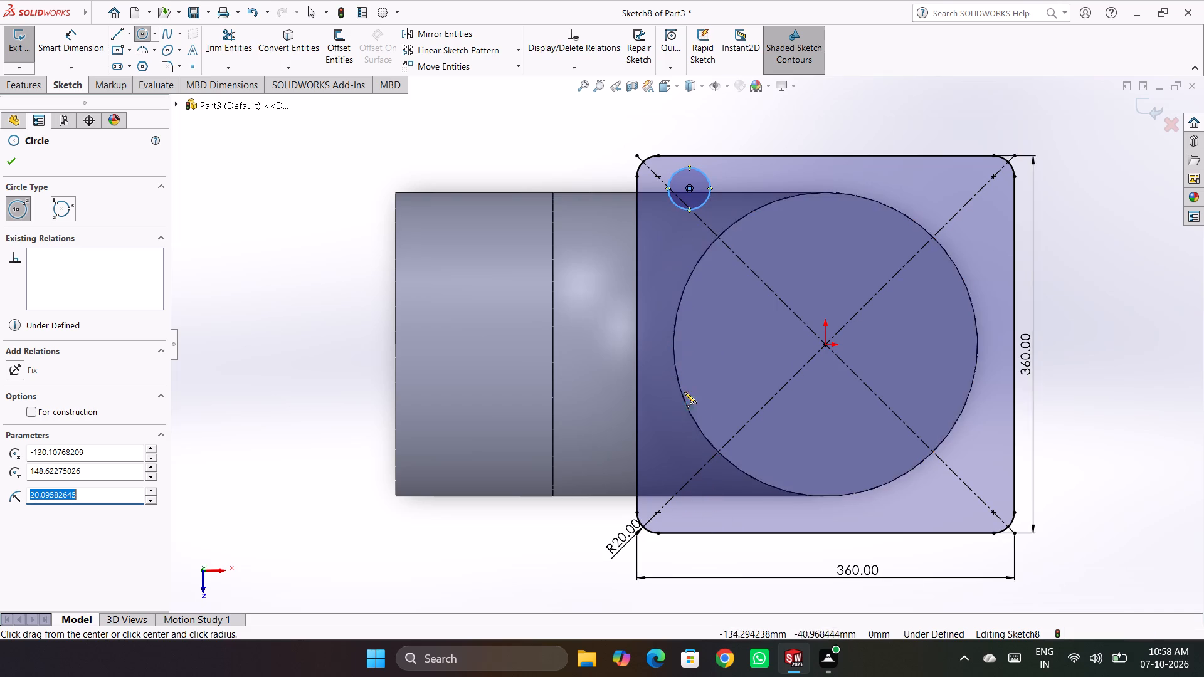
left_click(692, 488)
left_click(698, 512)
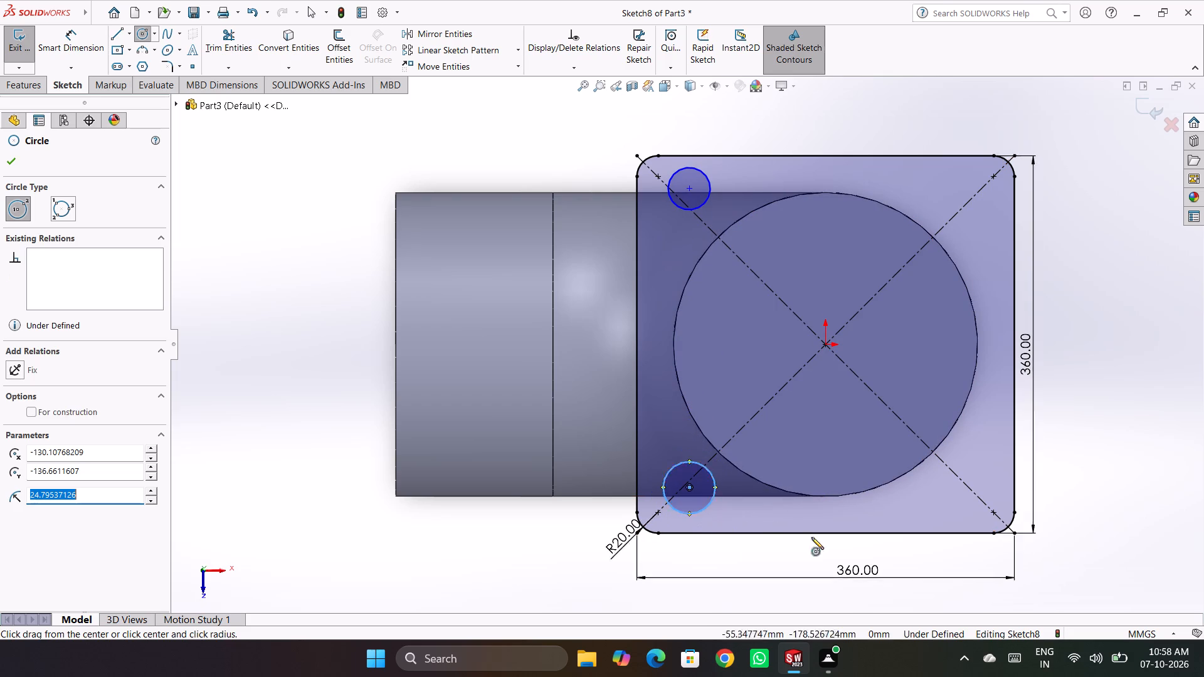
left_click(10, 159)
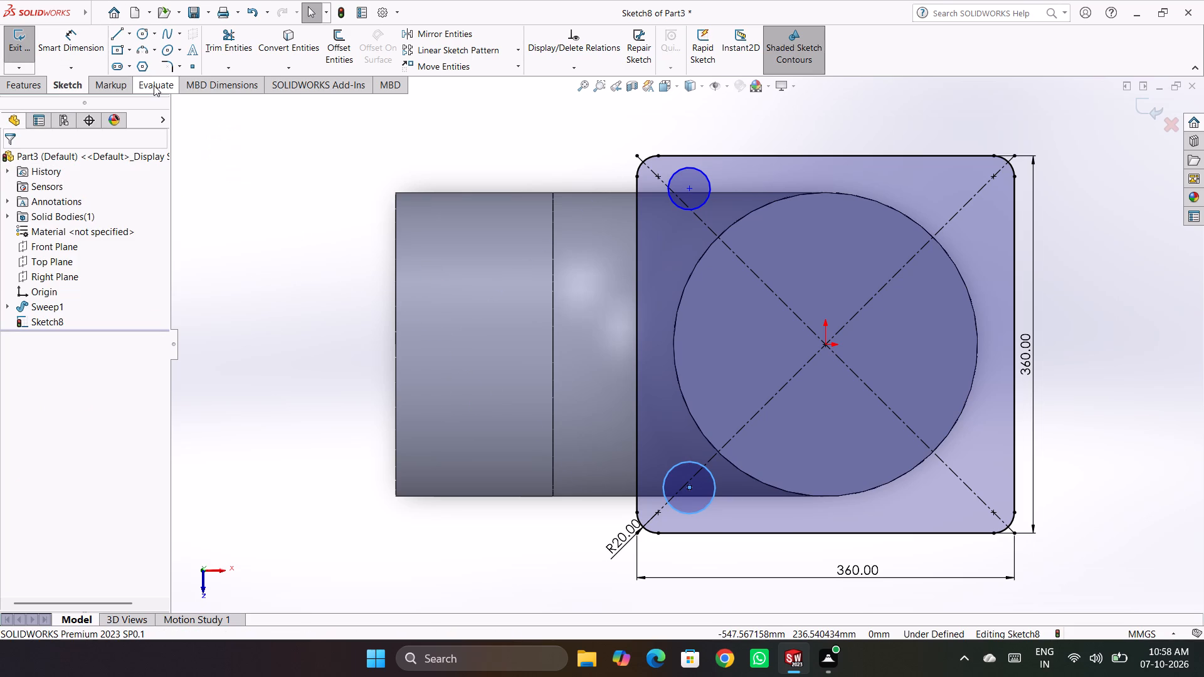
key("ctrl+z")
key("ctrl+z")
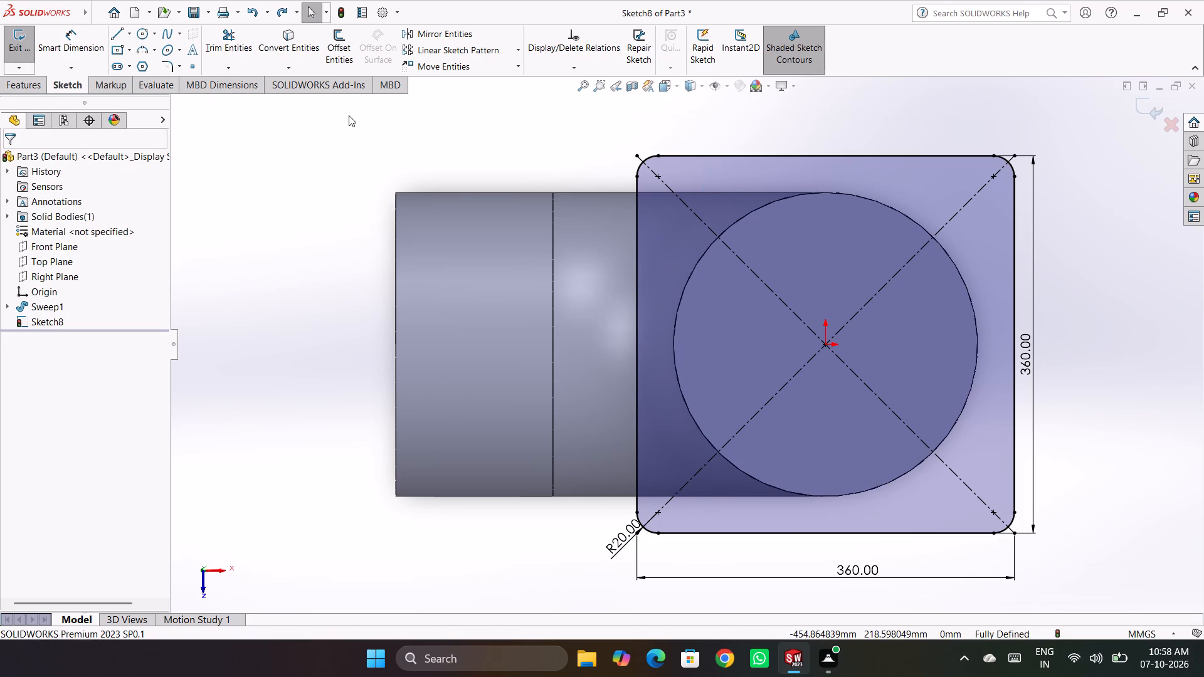
Close the rounded square sketch and extrude it 50 mm in the reversed direction, back over the pipe, with merged result.
left_click(14, 51)
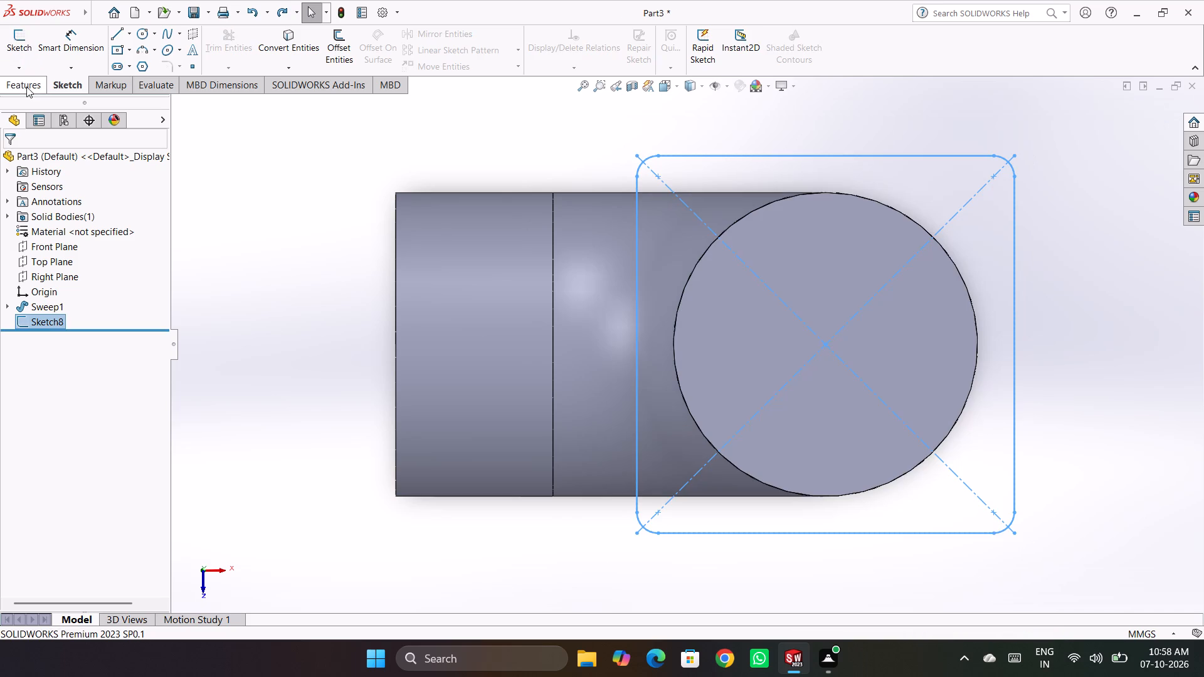
left_click(33, 82)
left_click(29, 43)
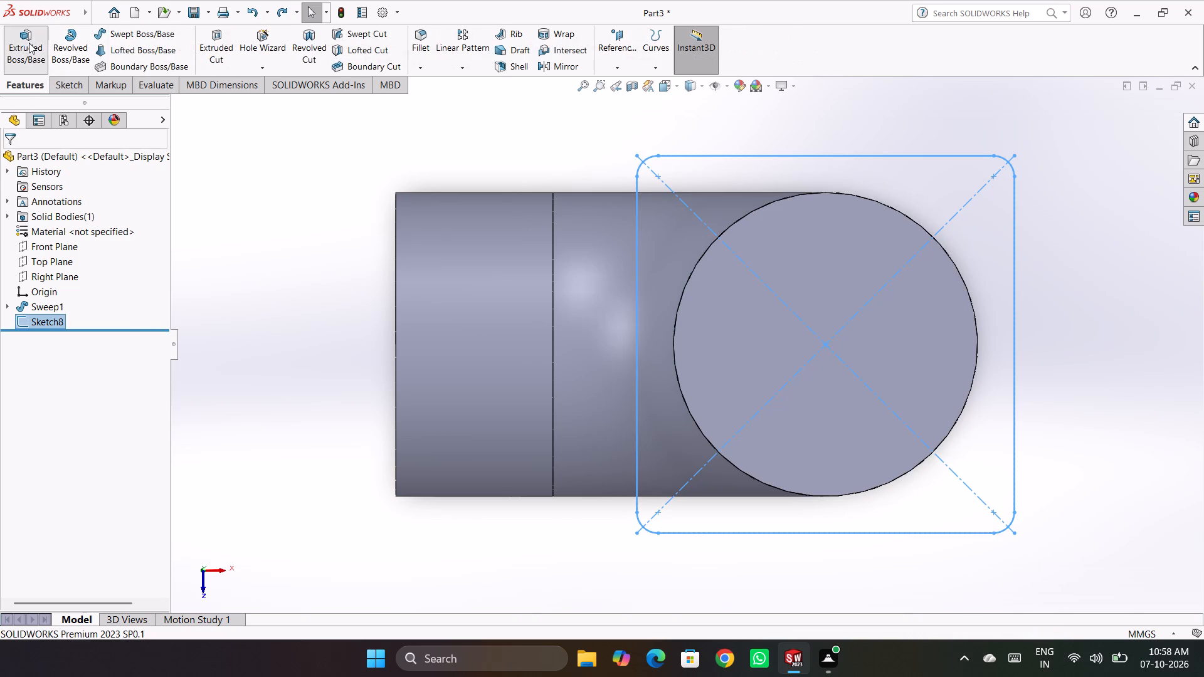
scroll(520, 570, "up", 1)
middle_click_drag(520, 570, 623, 483)
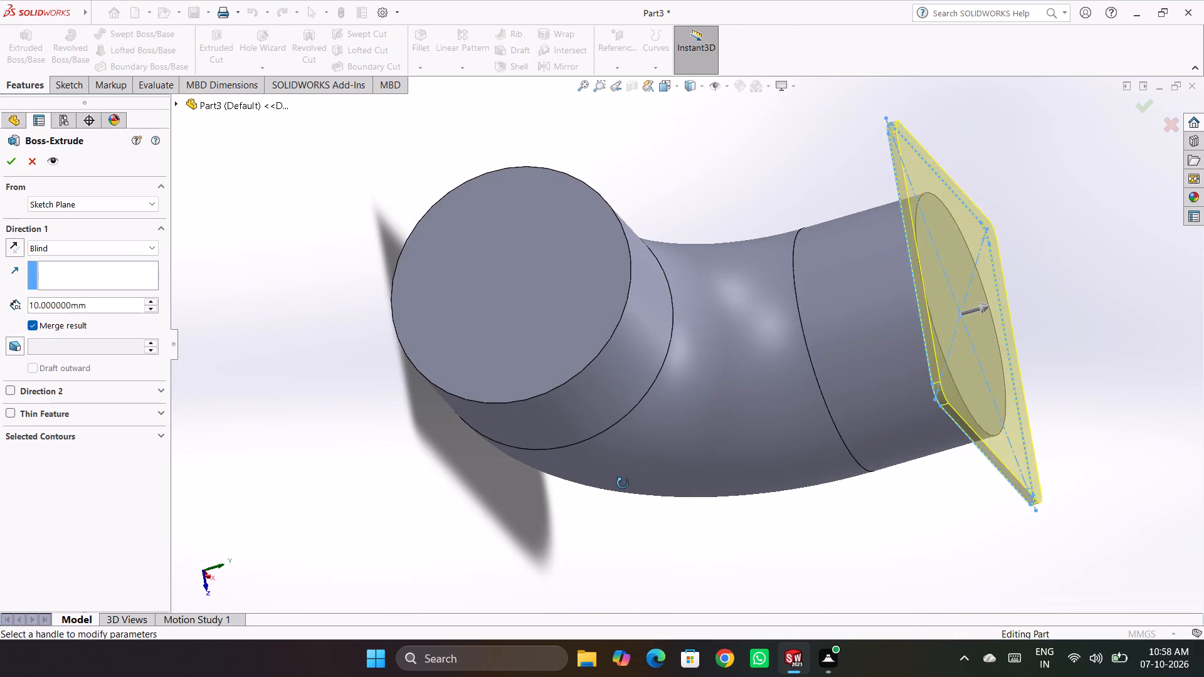
middle_click_drag(623, 483, 646, 499)
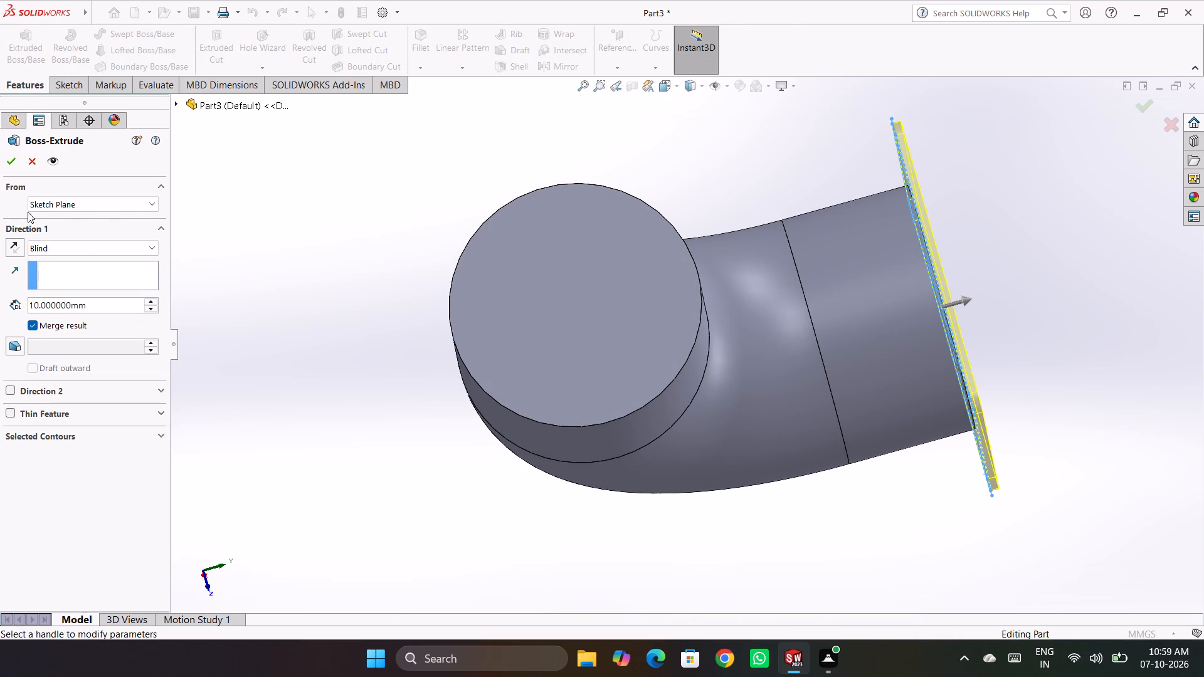
left_click(17, 251)
left_click_drag(97, 311, 0, 322)
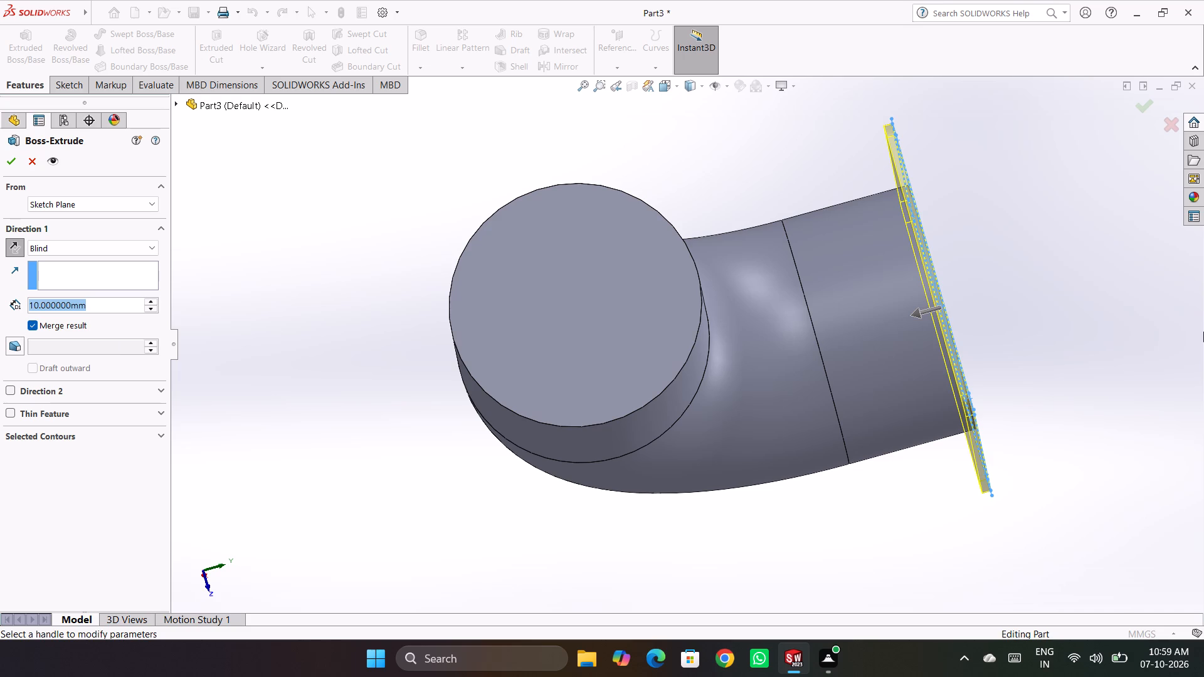
type("50")
key("Return")
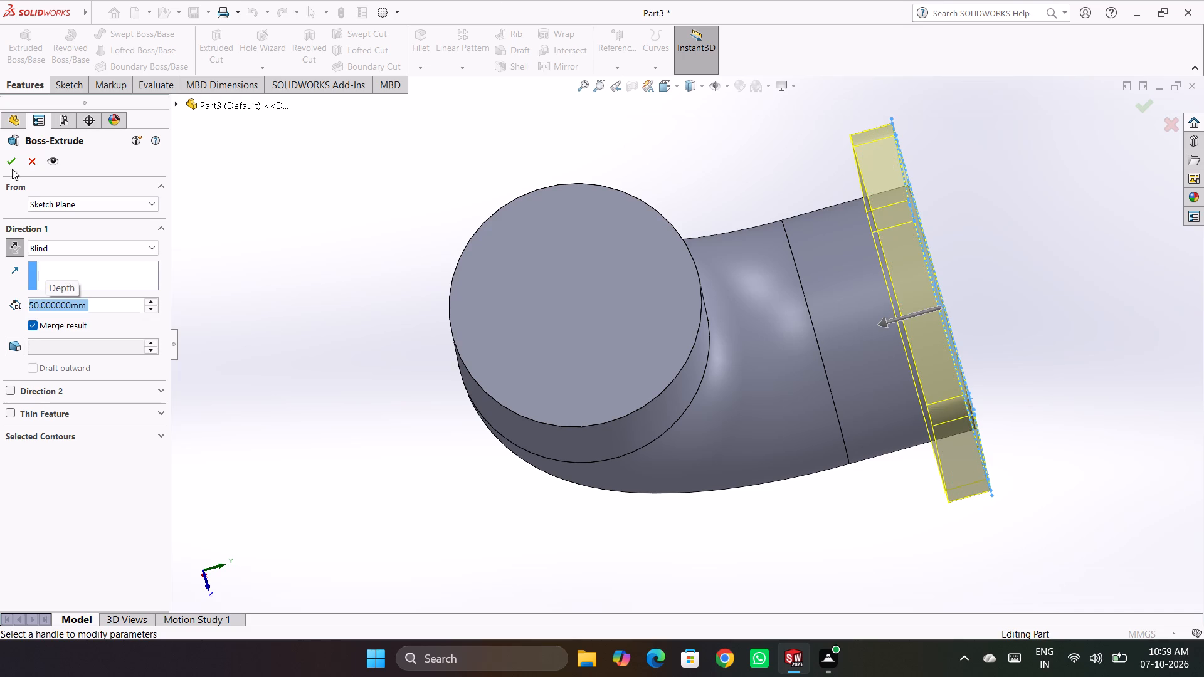
left_click(12, 168)
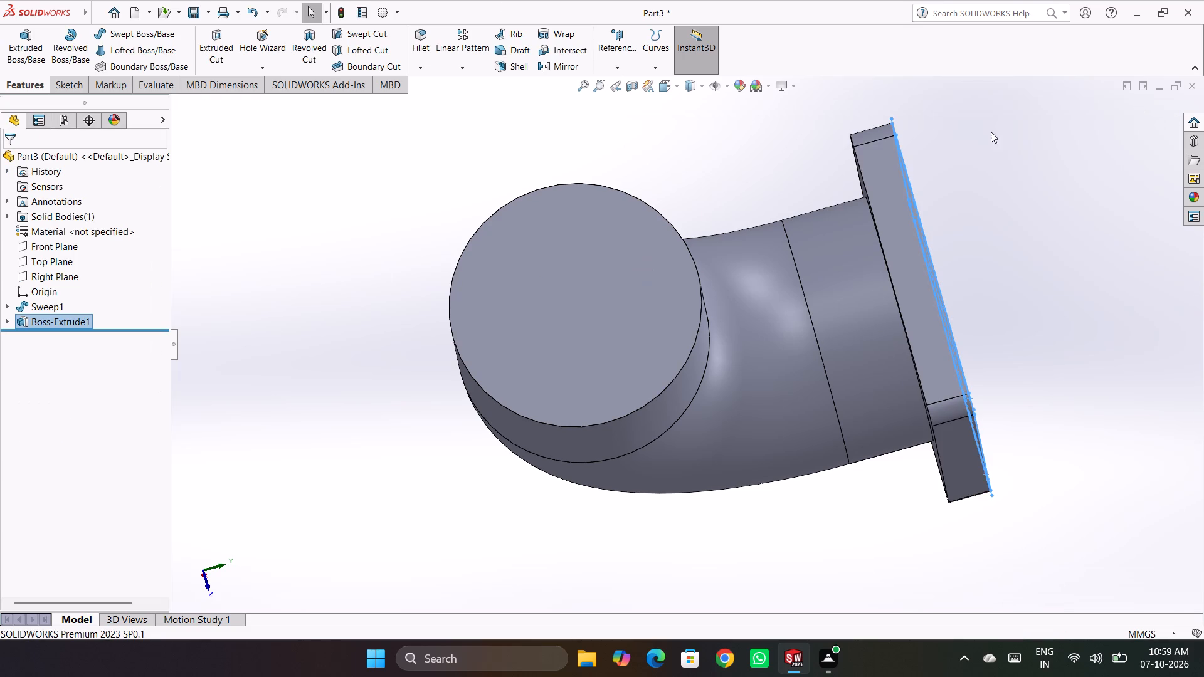
Start a sketch on the flange's outer face and draw circles of about 26 and 23 mm radius near its two elbow-side corners.
middle_click_drag(998, 210, 948, 234)
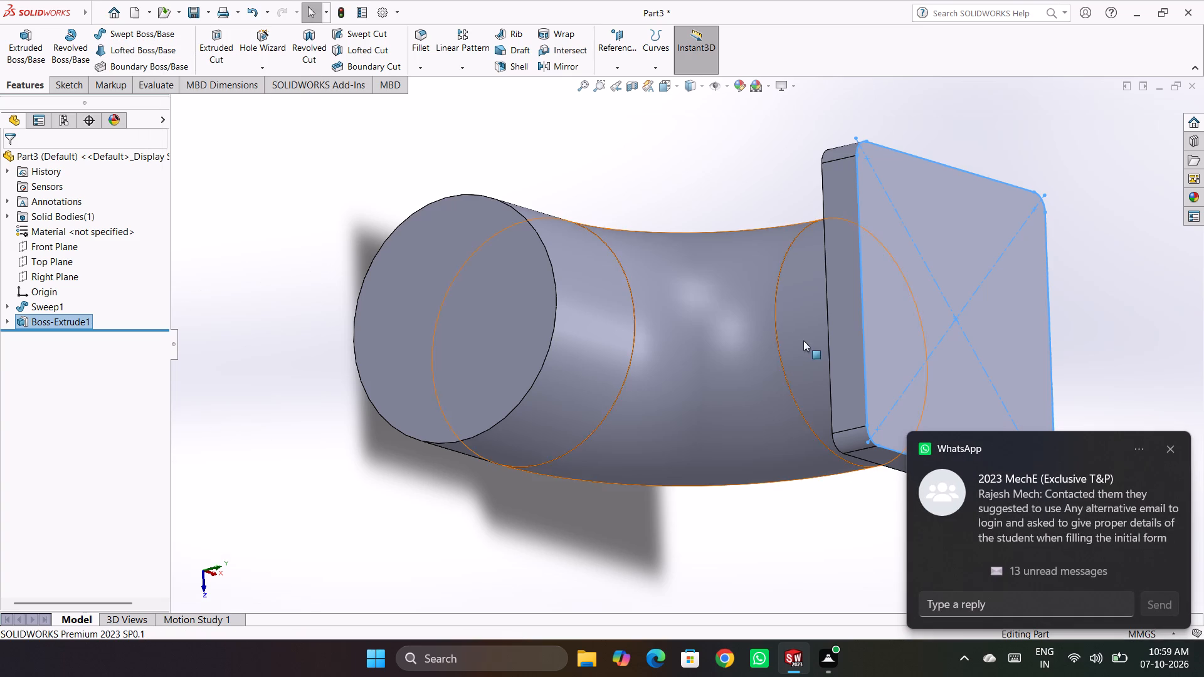
left_click(1171, 443)
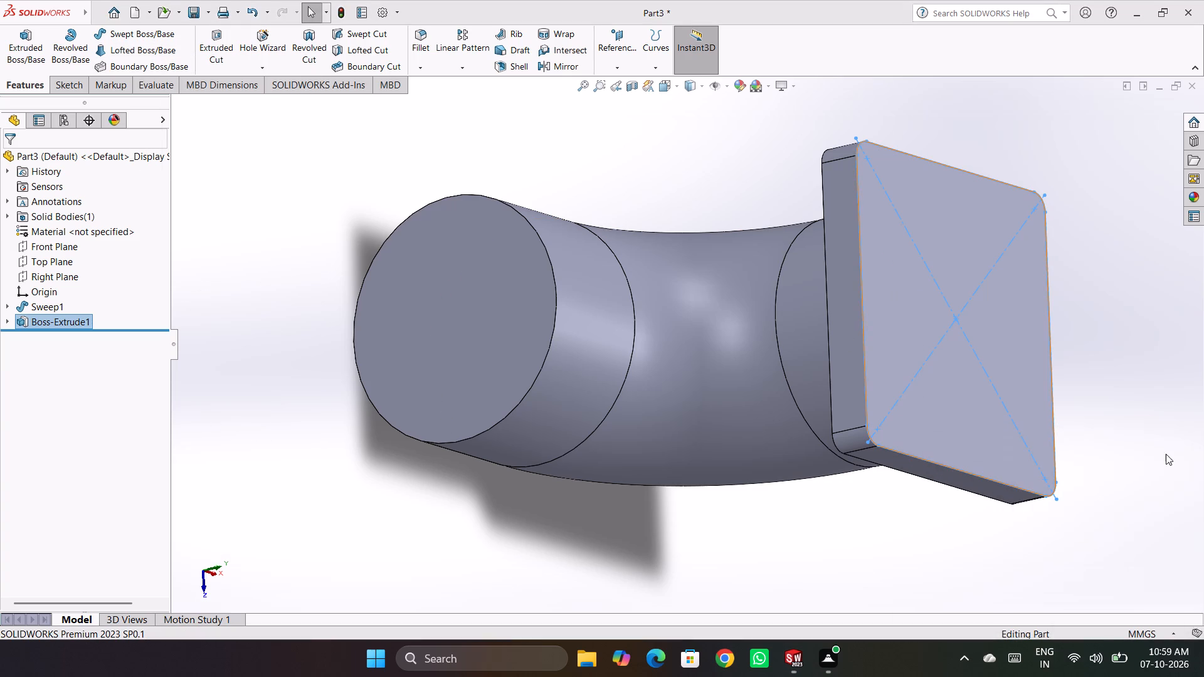
left_click(583, 145)
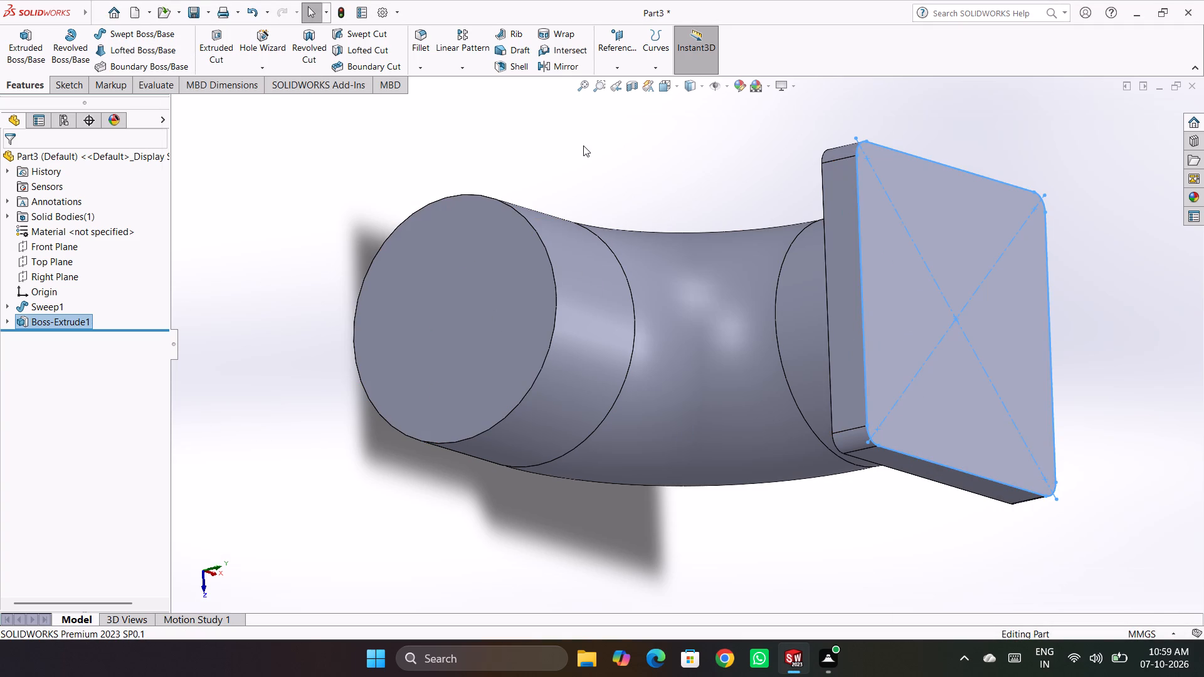
right_click(954, 268)
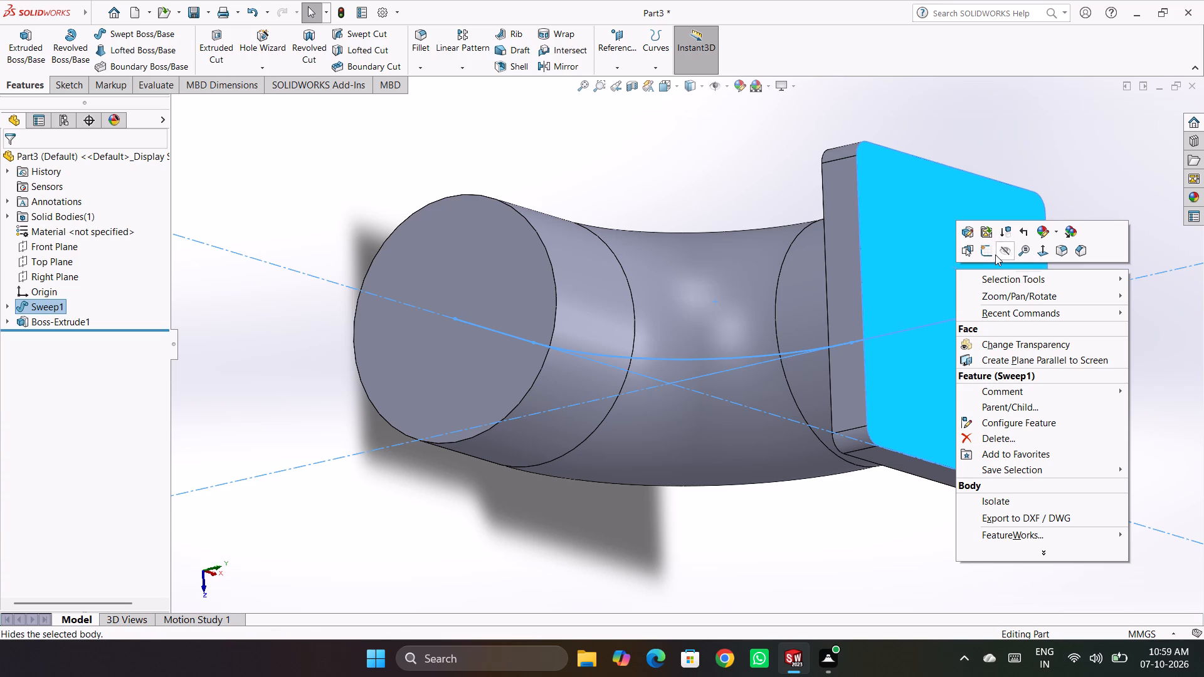
left_click(995, 255)
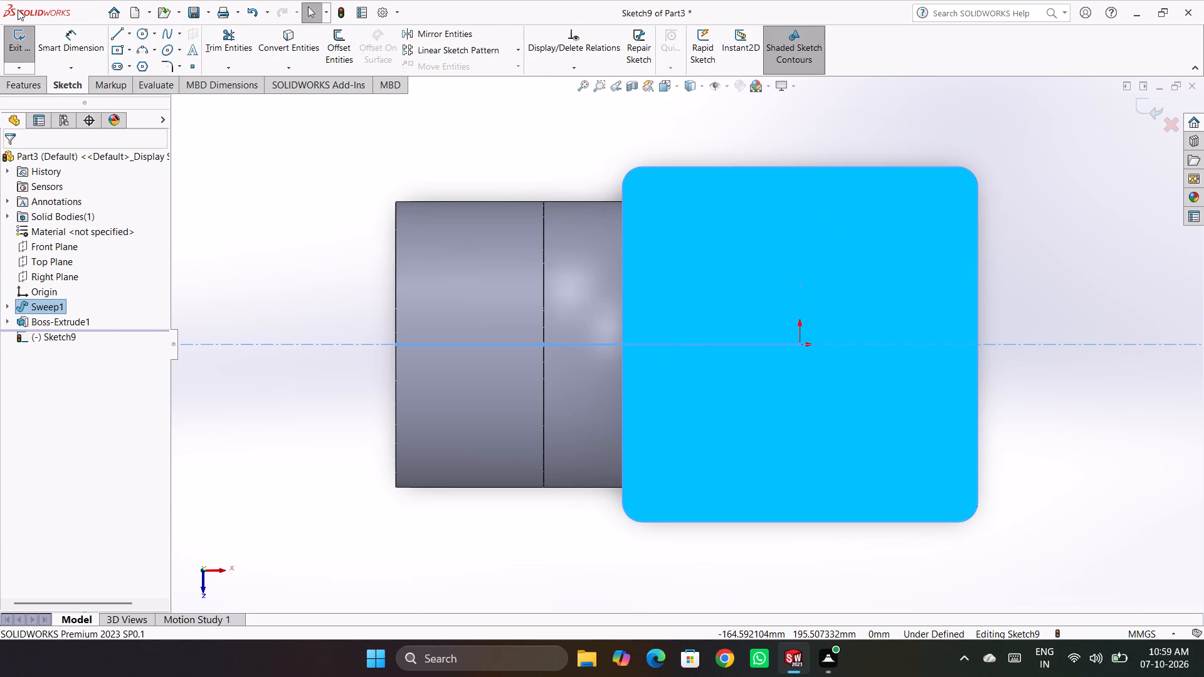
left_click(145, 33)
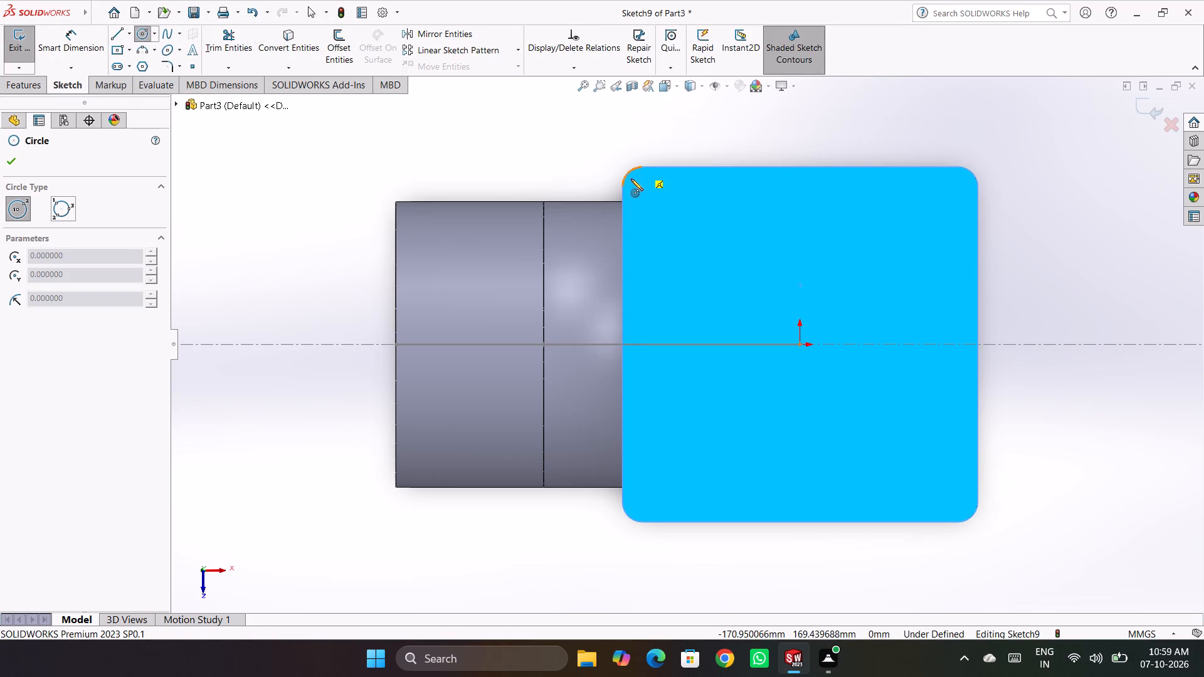
left_click(664, 202)
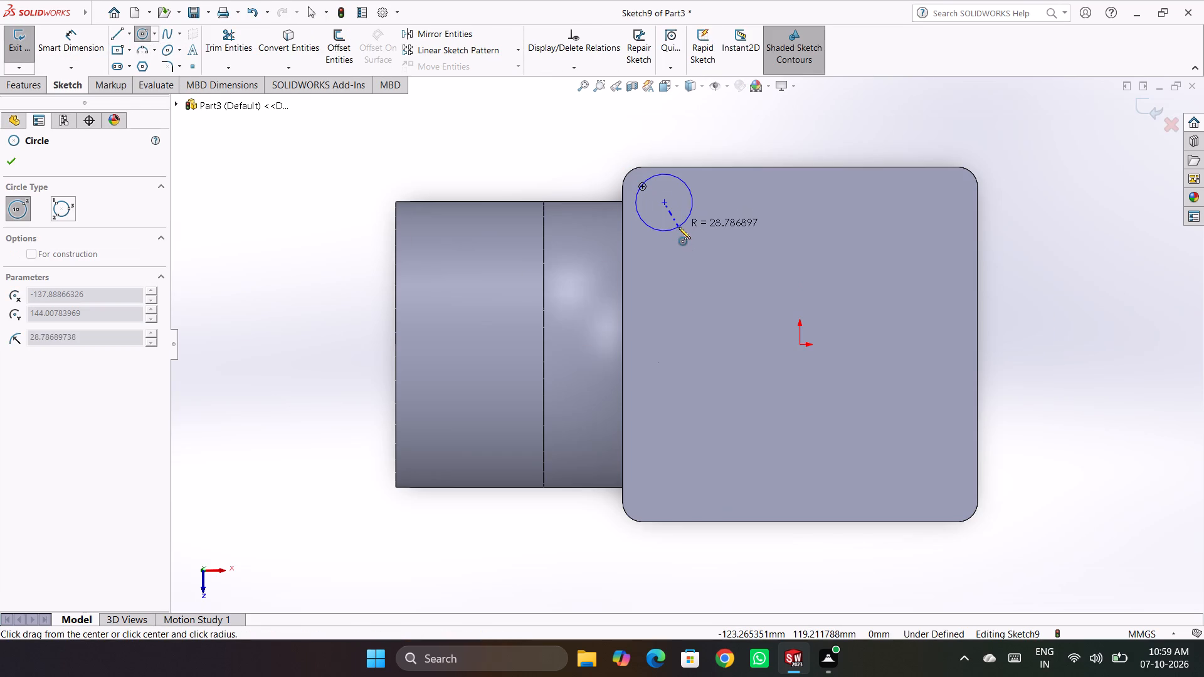
left_click(675, 226)
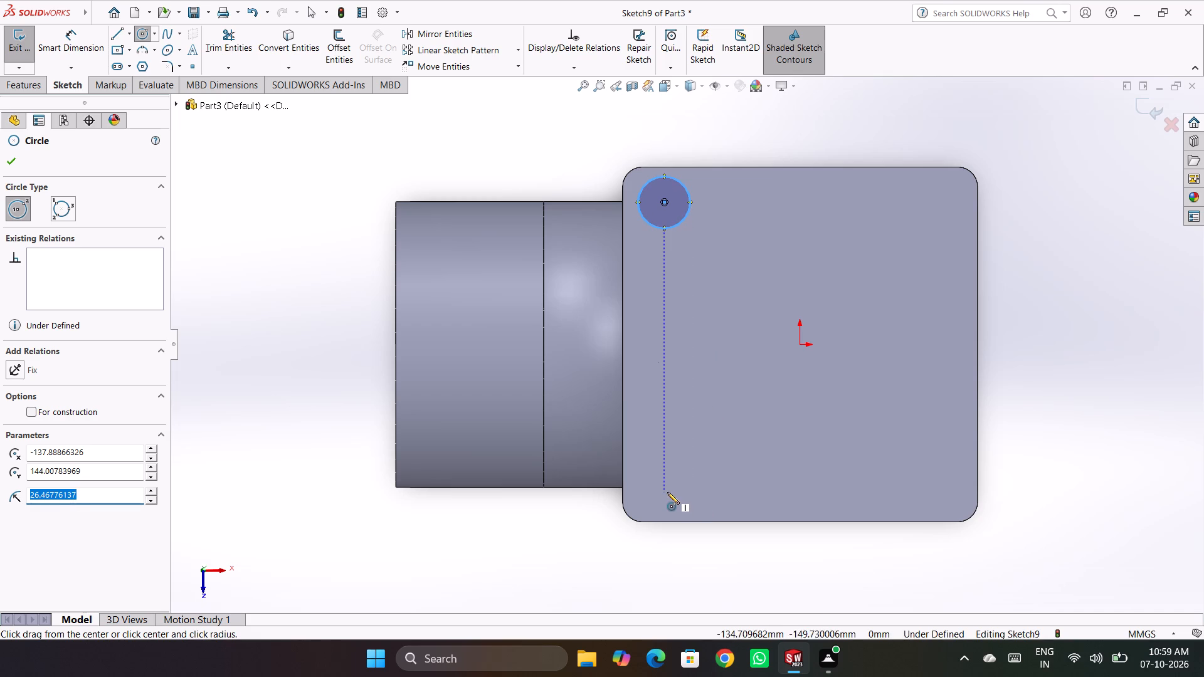
left_click(667, 492)
left_click(684, 505)
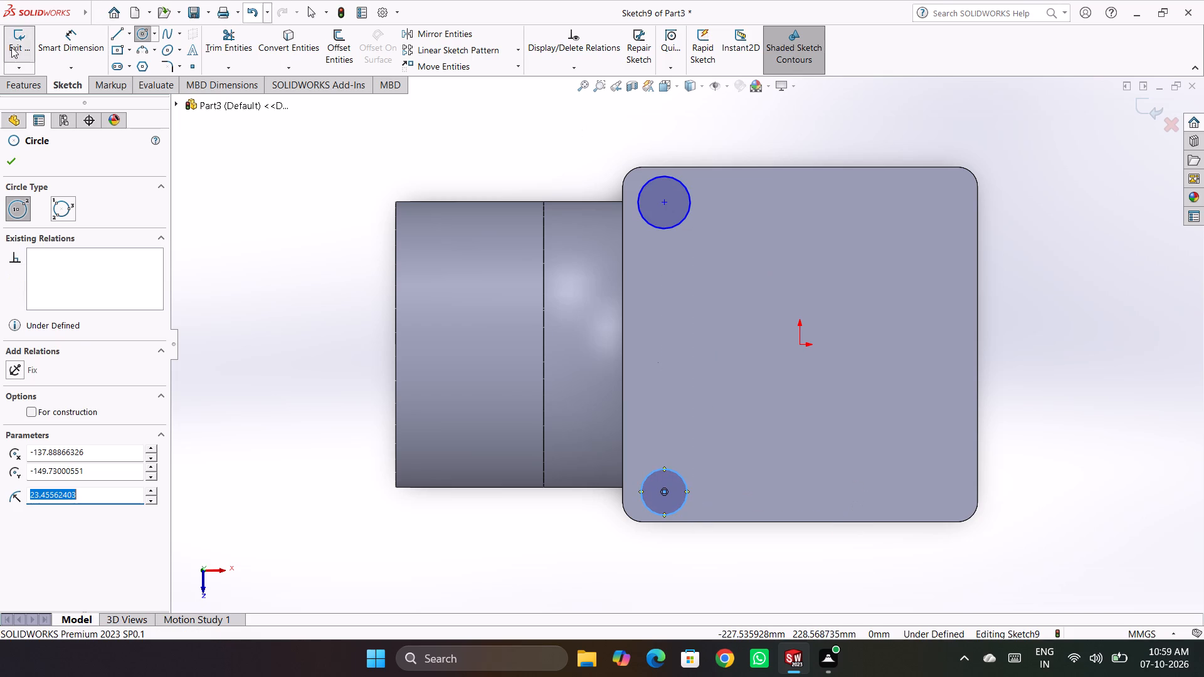
Draw a horizontal construction line about 260 mm long from the origin, passing between the two circles to the elbow's edge.
right_click_drag(324, 171, 270, 139)
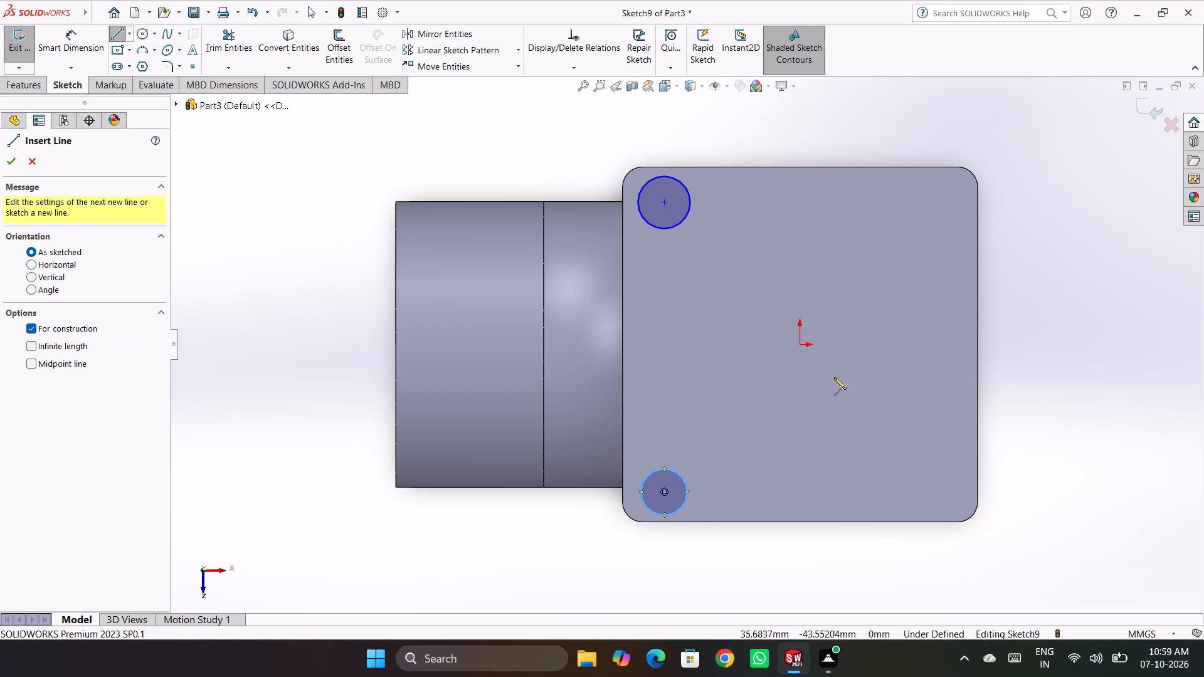
left_click_drag(800, 345, 784, 347)
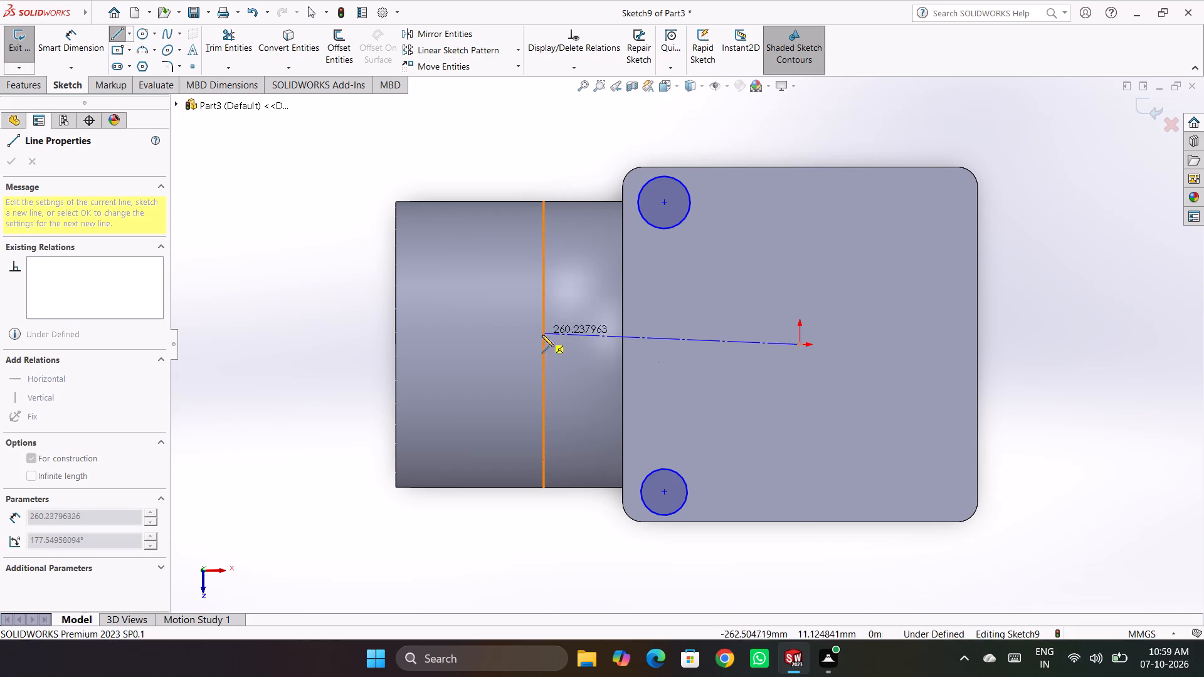
left_click(542, 344)
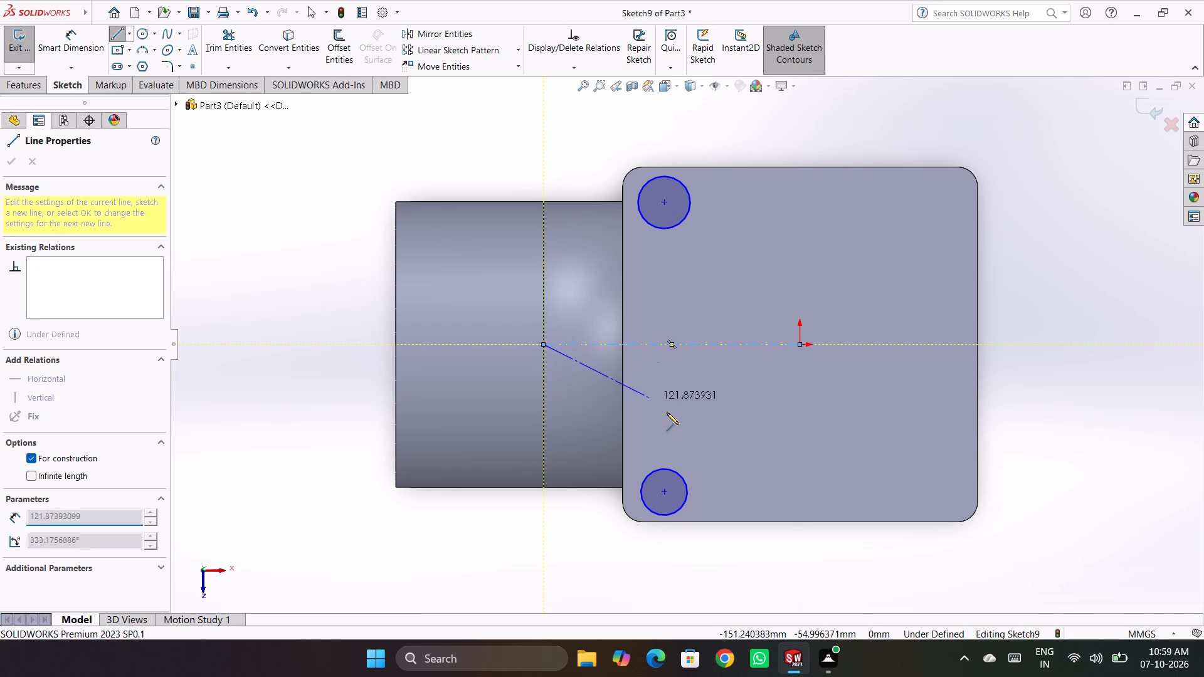
key("Escape")
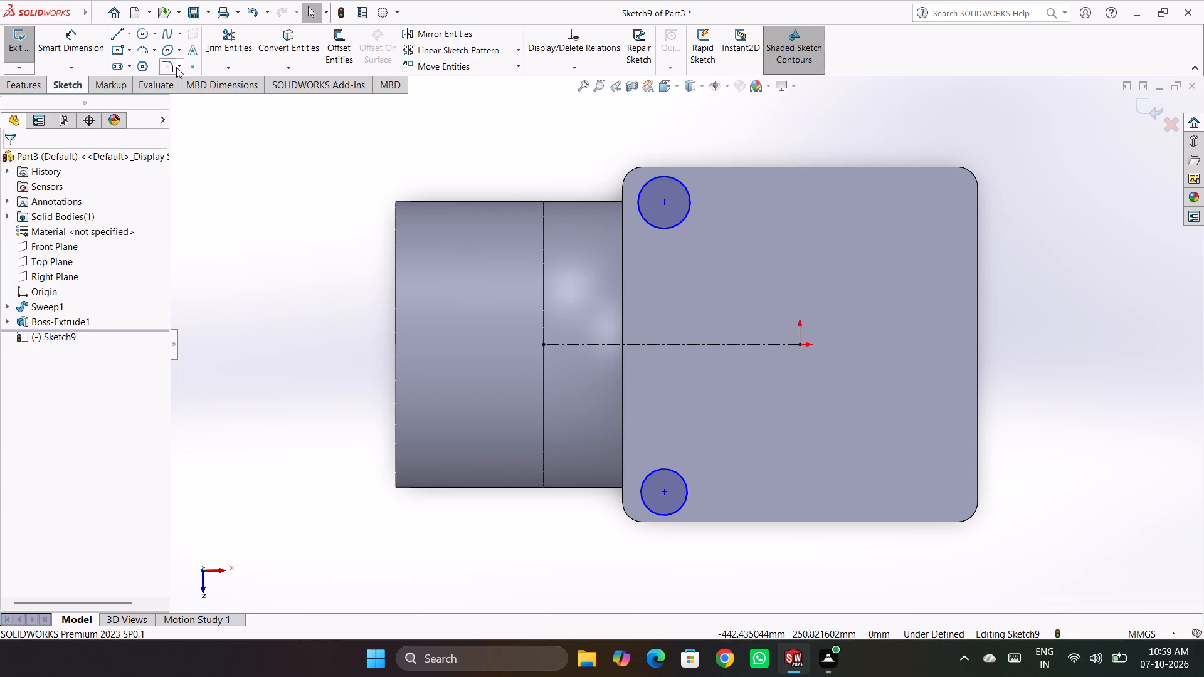
Add a Symmetric relation between the two circle centres about the horizontal construction line.
right_click_drag(403, 151, 219, 152)
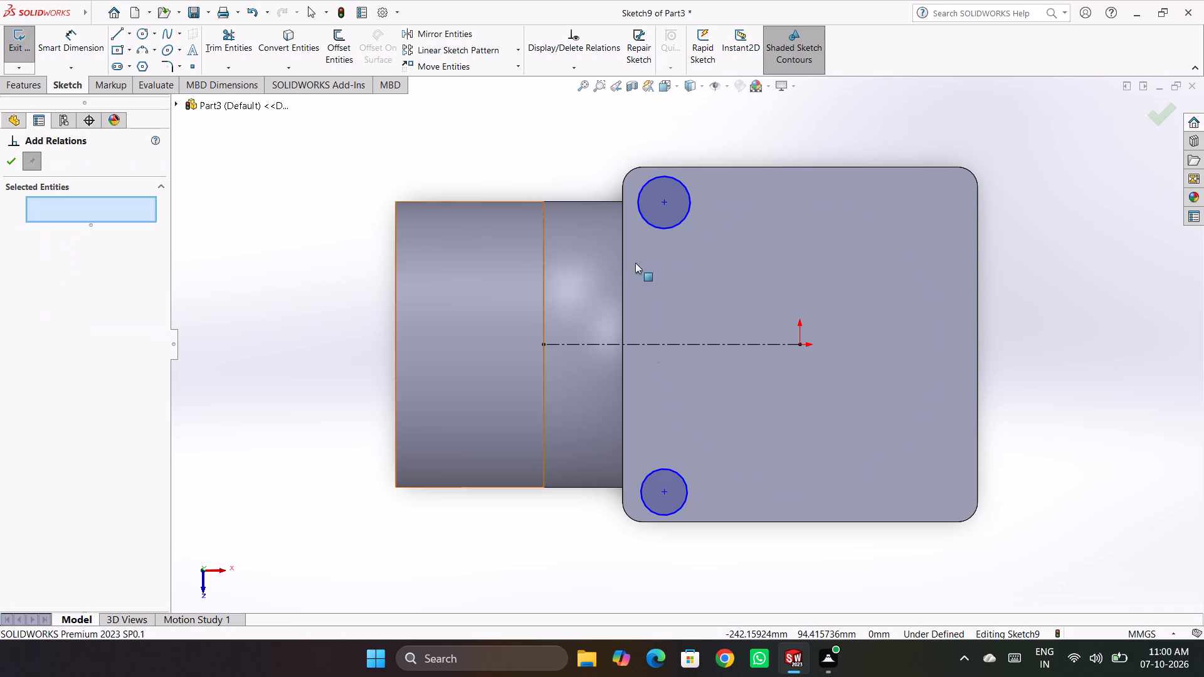
left_click(666, 202)
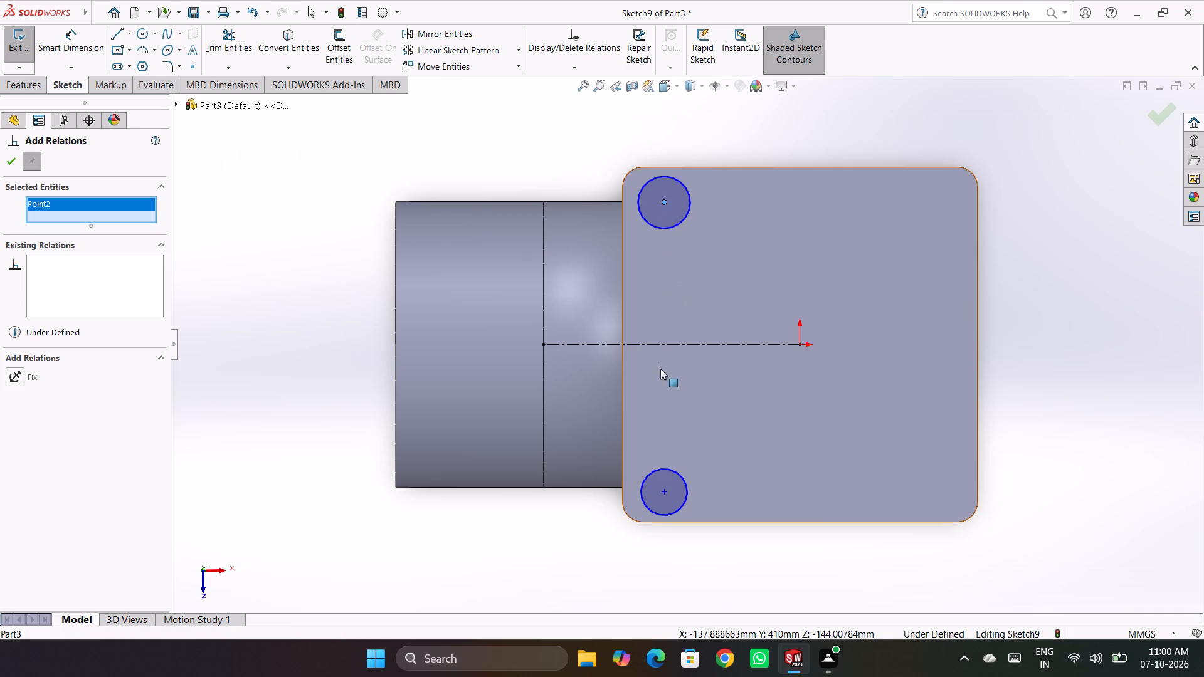
left_click(663, 493)
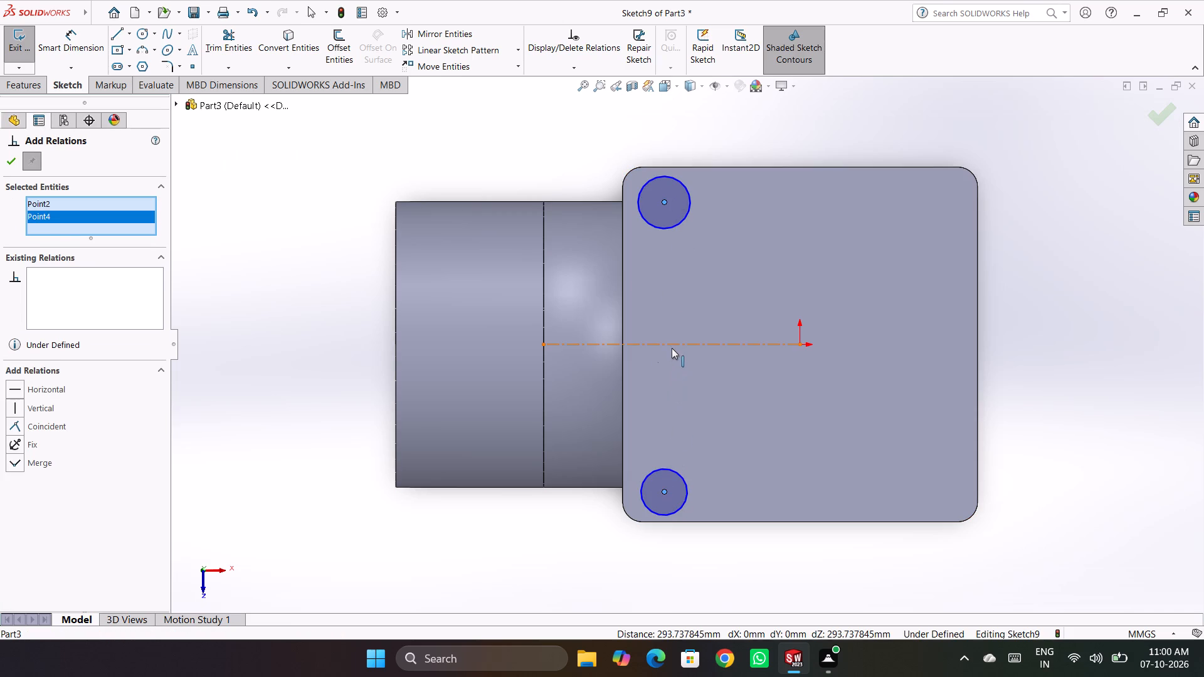
left_click(672, 347)
left_click(46, 399)
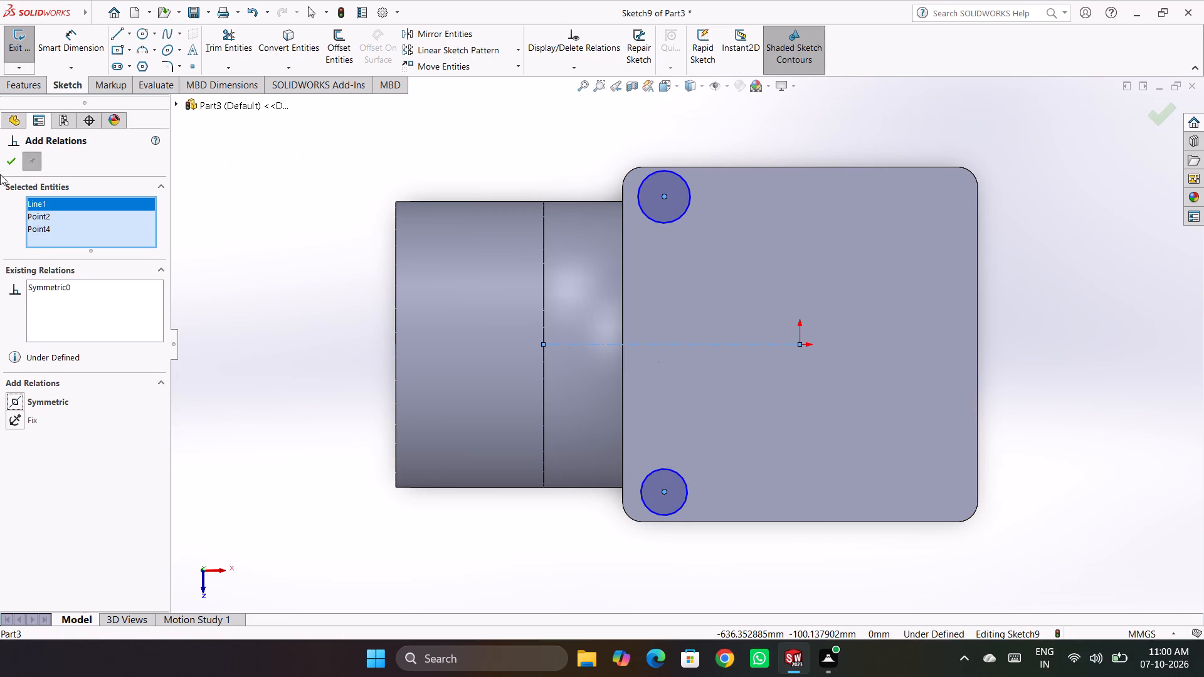
left_click(11, 164)
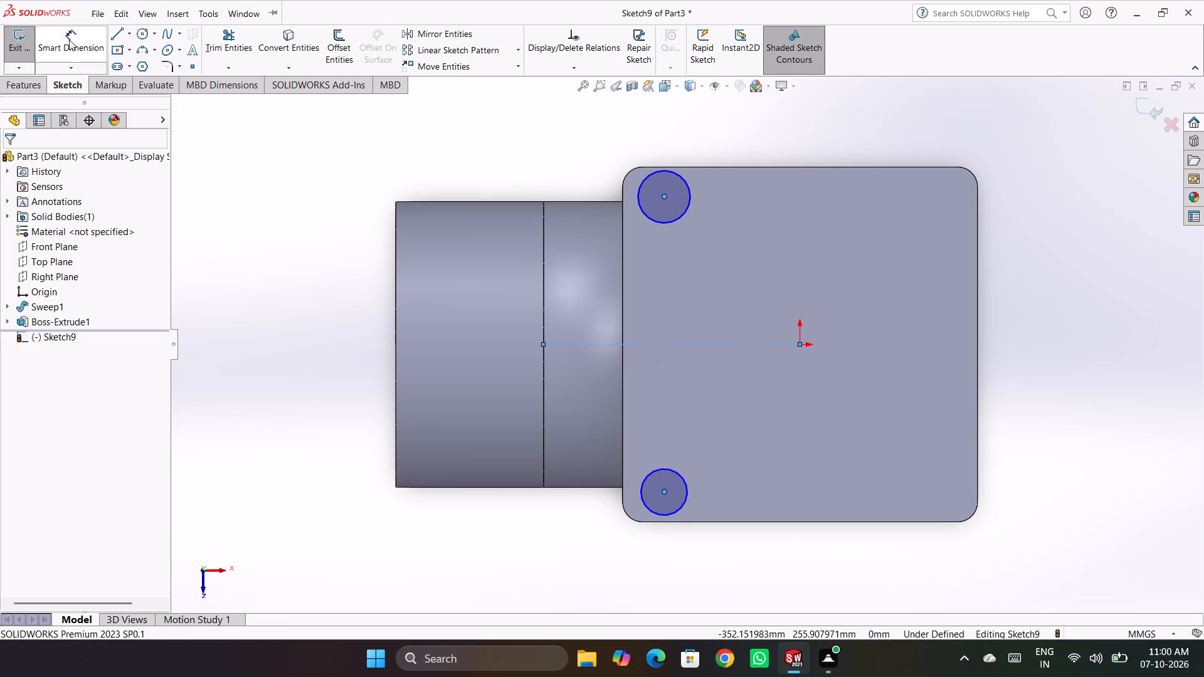
Dimension the distance between the two circle centres on the flange face as 260 mm.
left_click(68, 38)
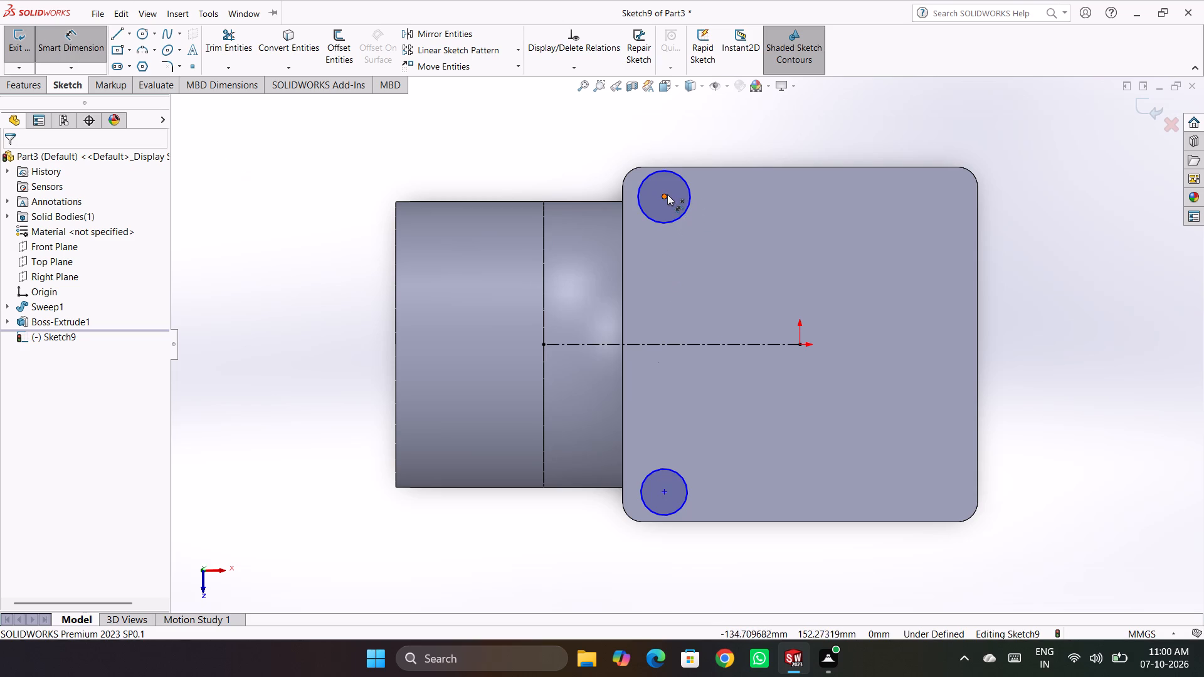
left_click(663, 194)
left_click(663, 491)
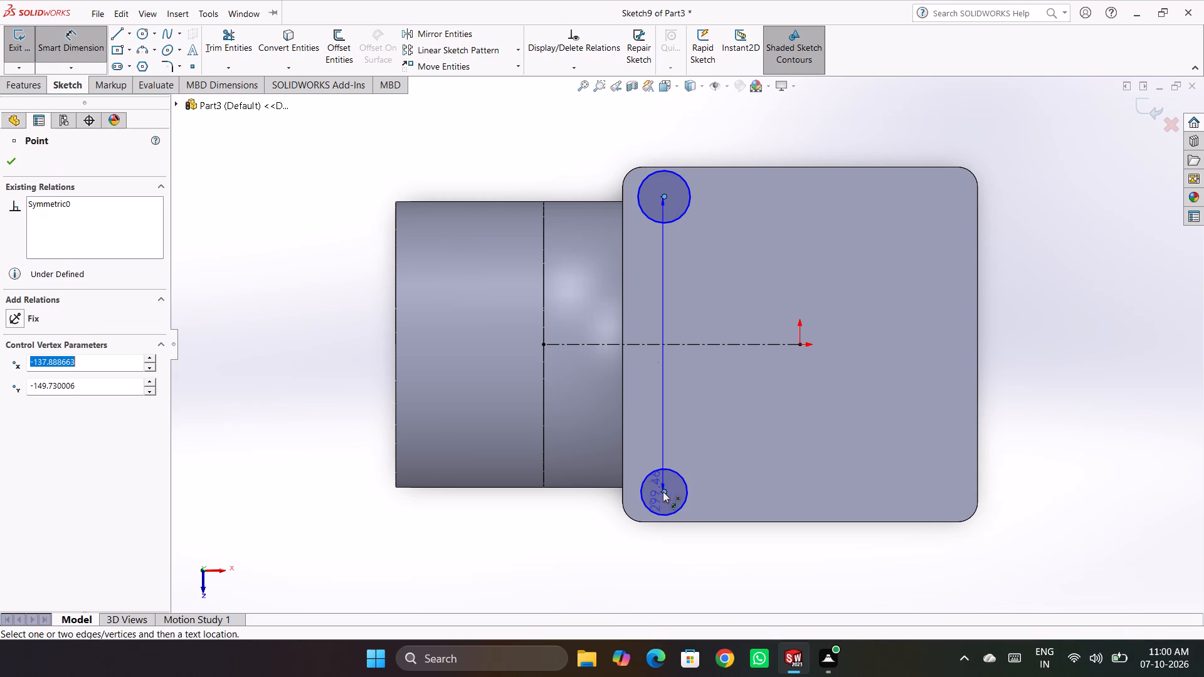
left_click(472, 364)
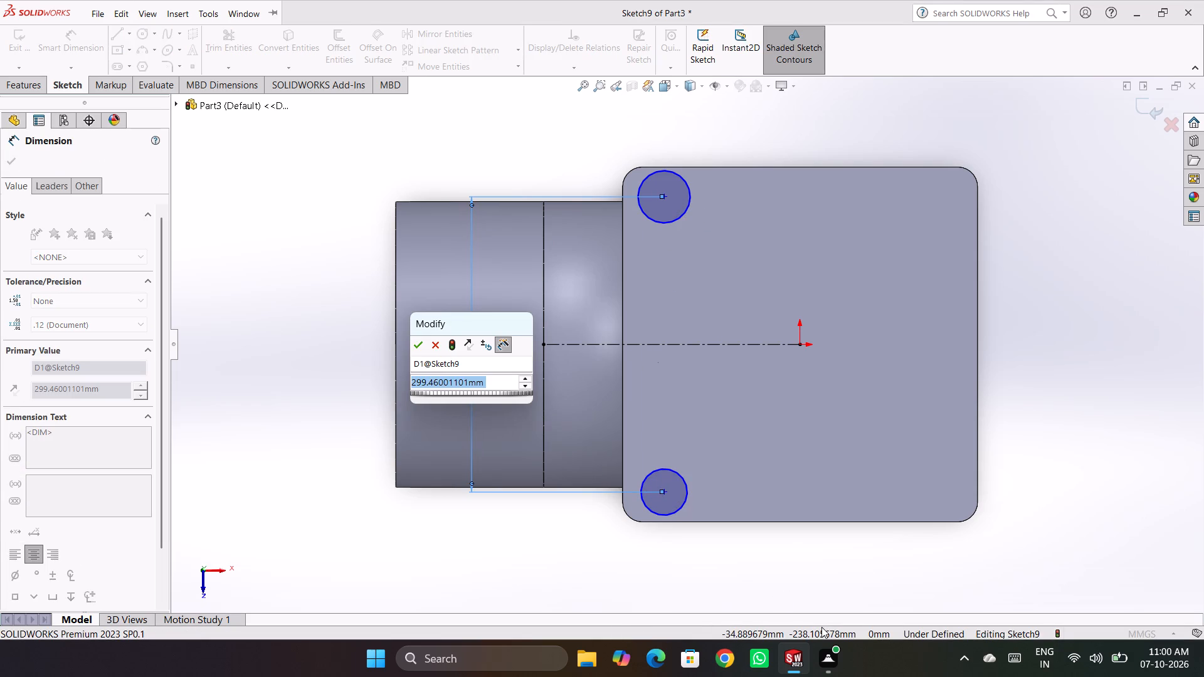
type("260")
key("Return")
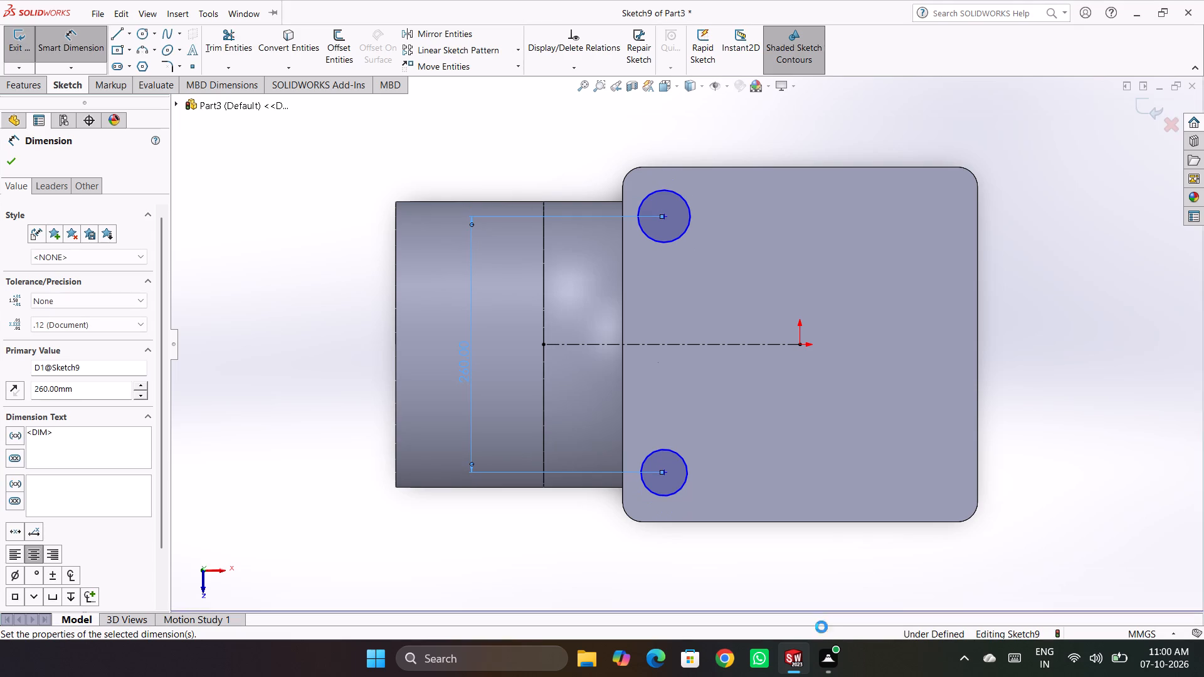
left_click(450, 160)
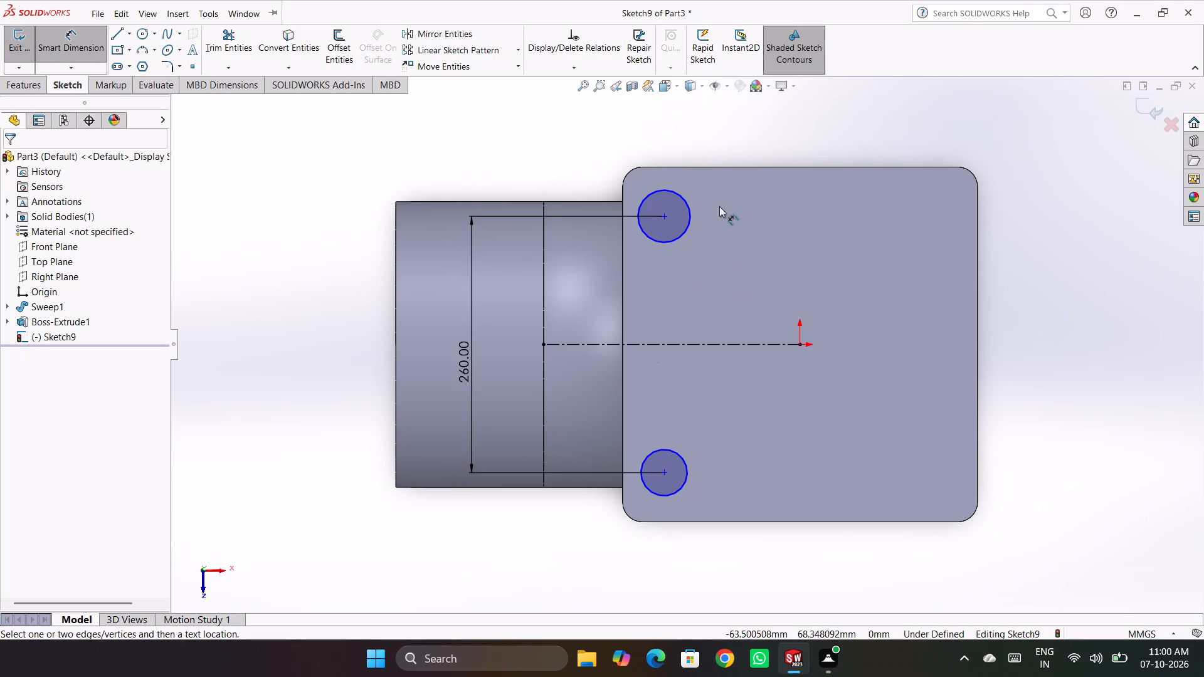
Draw a vertical construction line about 42 mm long starting at the origin, inside the flange outline.
right_click_drag(294, 214, 222, 155)
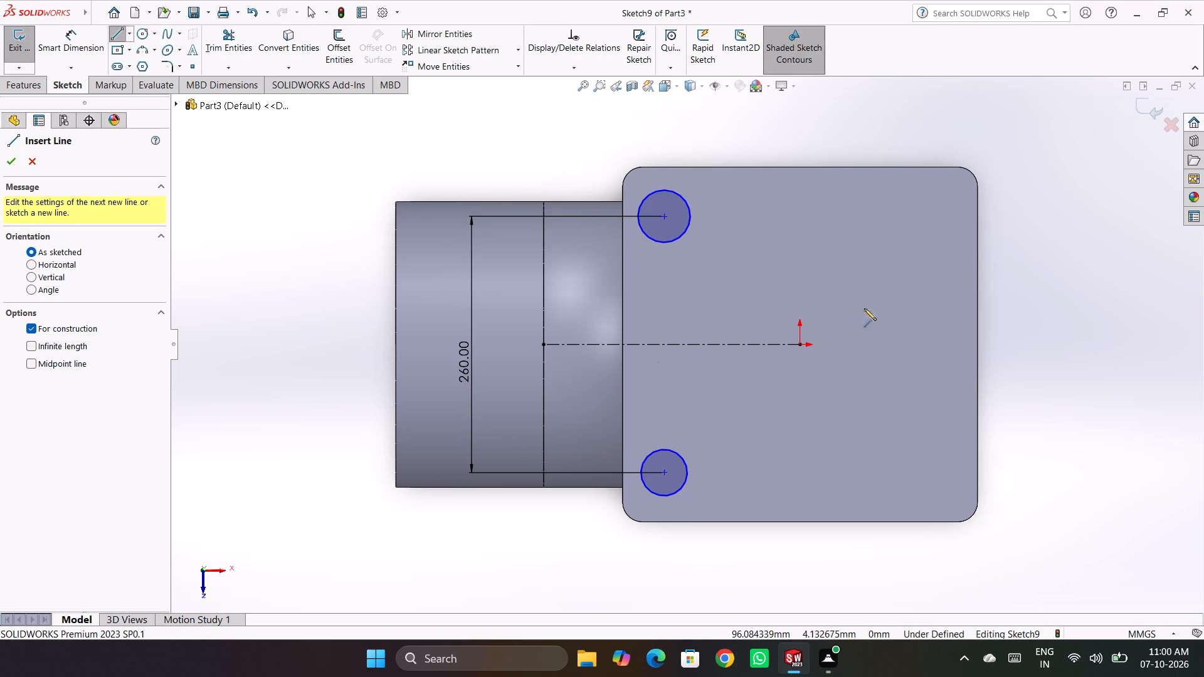
left_click(801, 347)
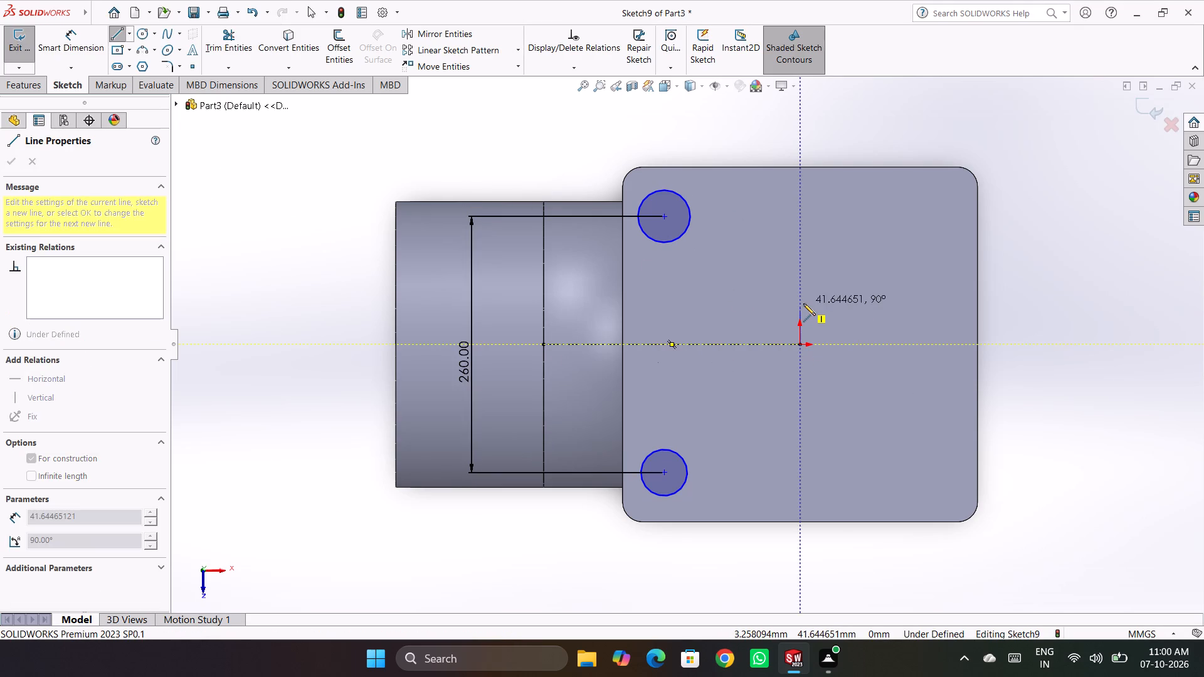
left_click(803, 303)
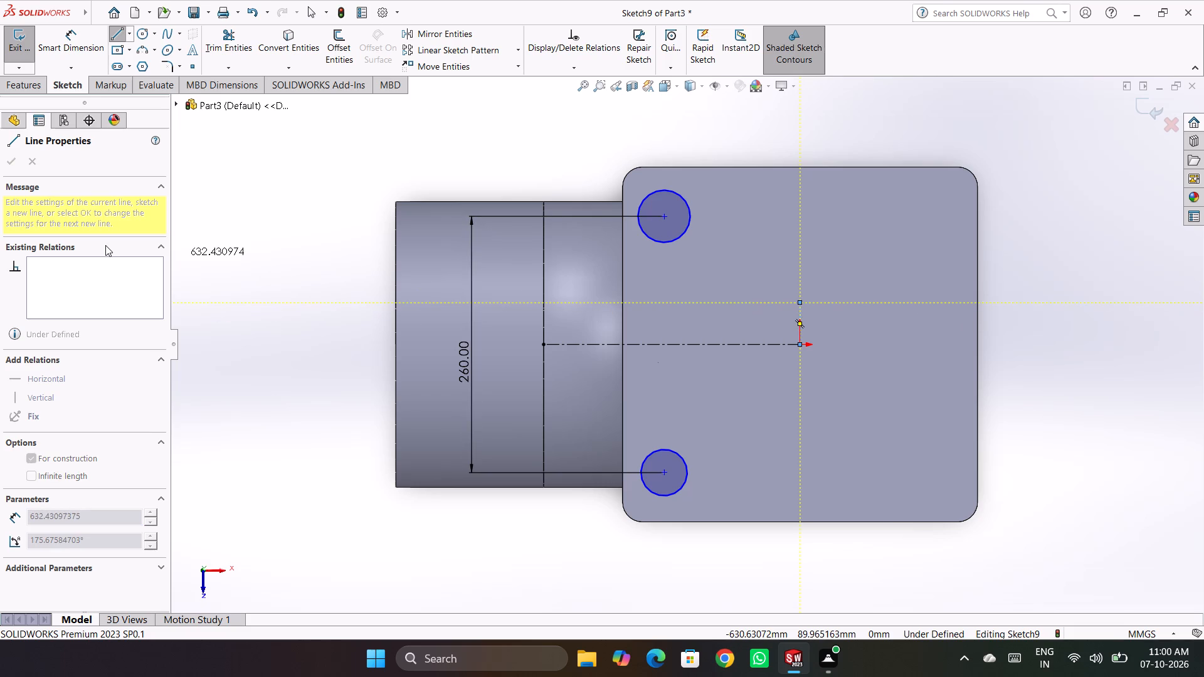
key("Escape")
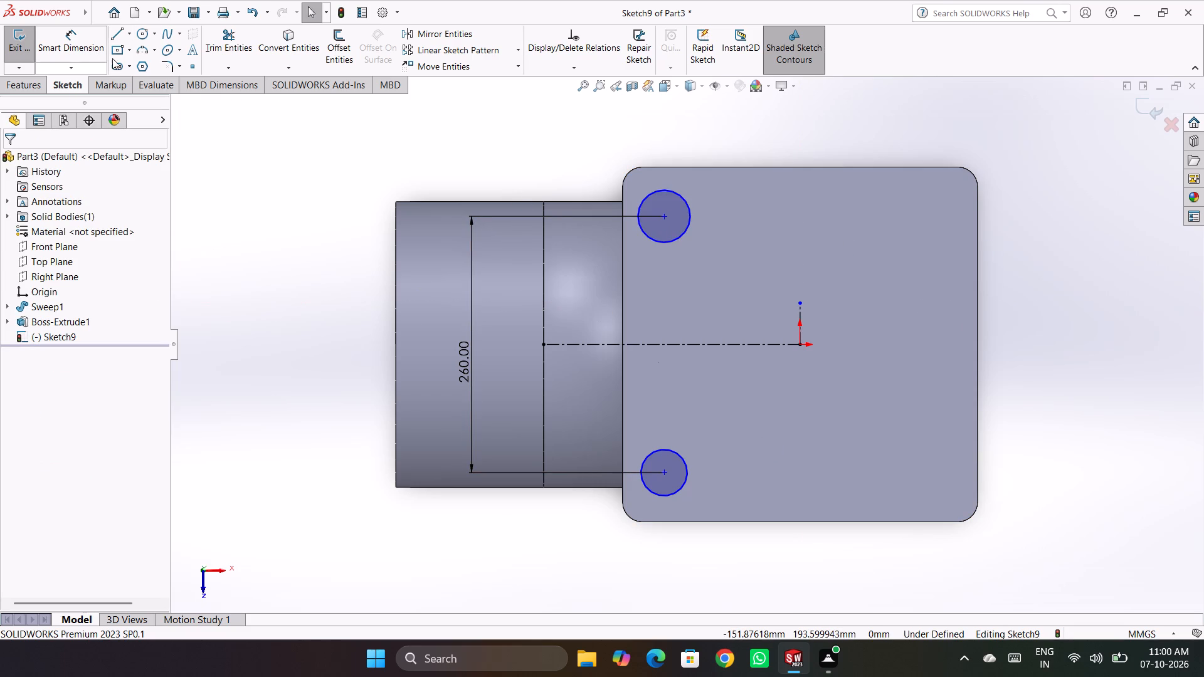
Draw a smaller concentric circle inside each corner circle, about 17 mm radius in the upper one and 14 mm in the lower.
left_click(141, 33)
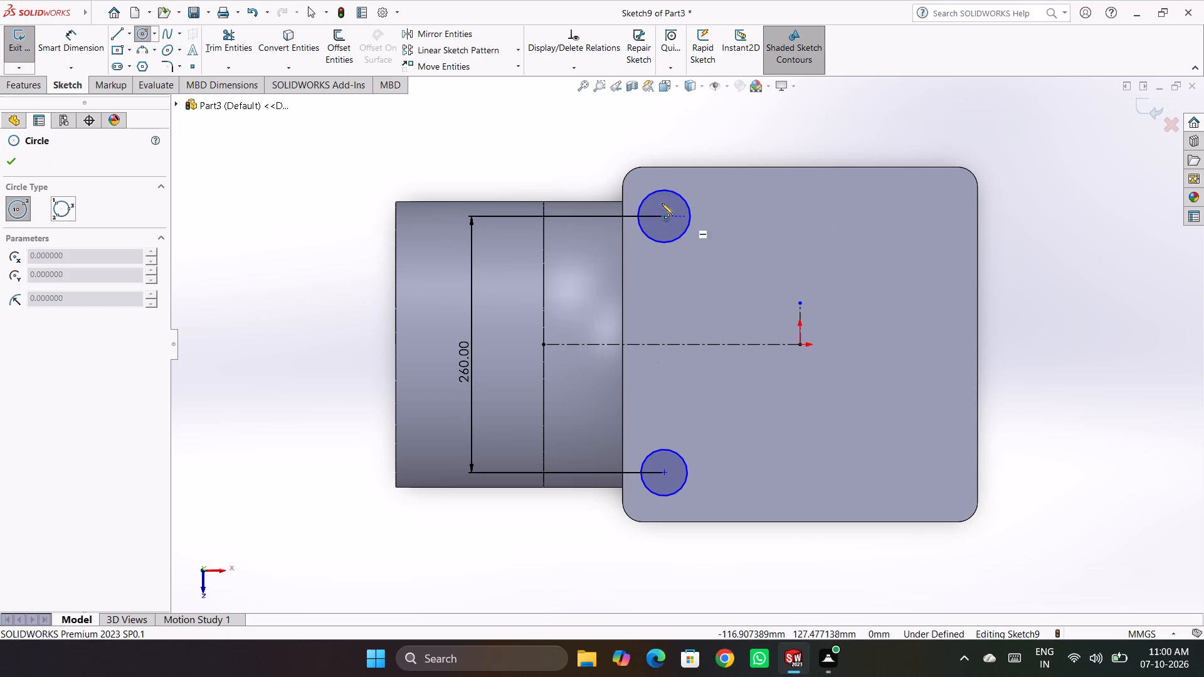
left_click(662, 217)
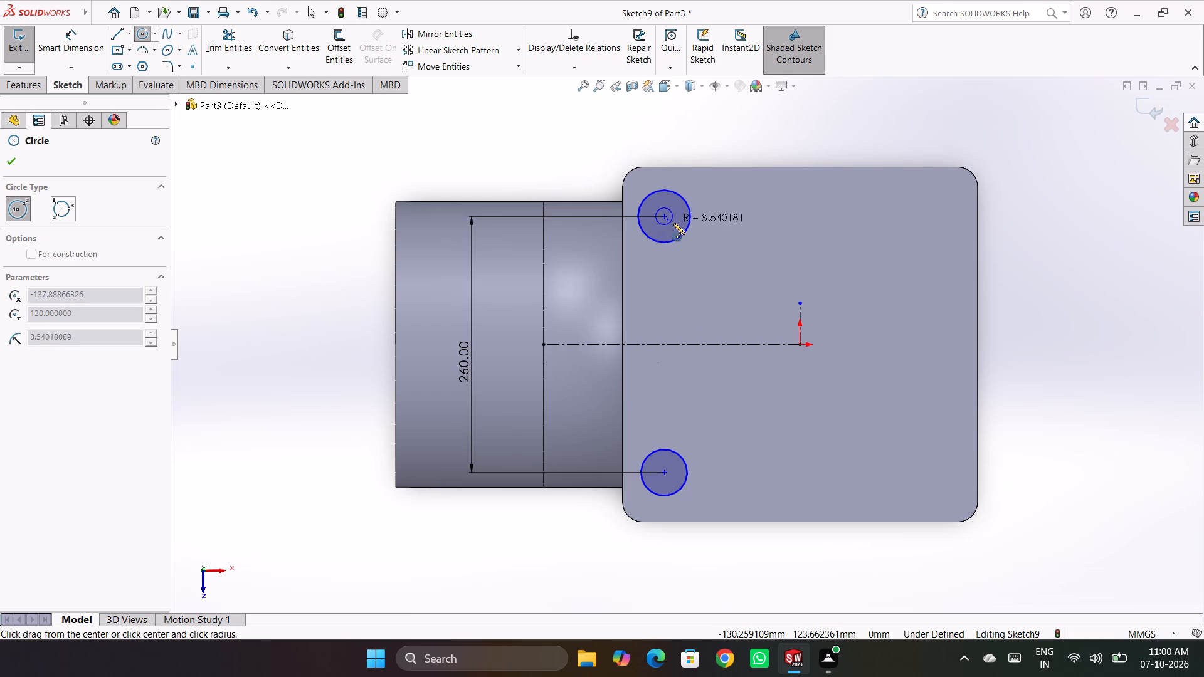
left_click(679, 226)
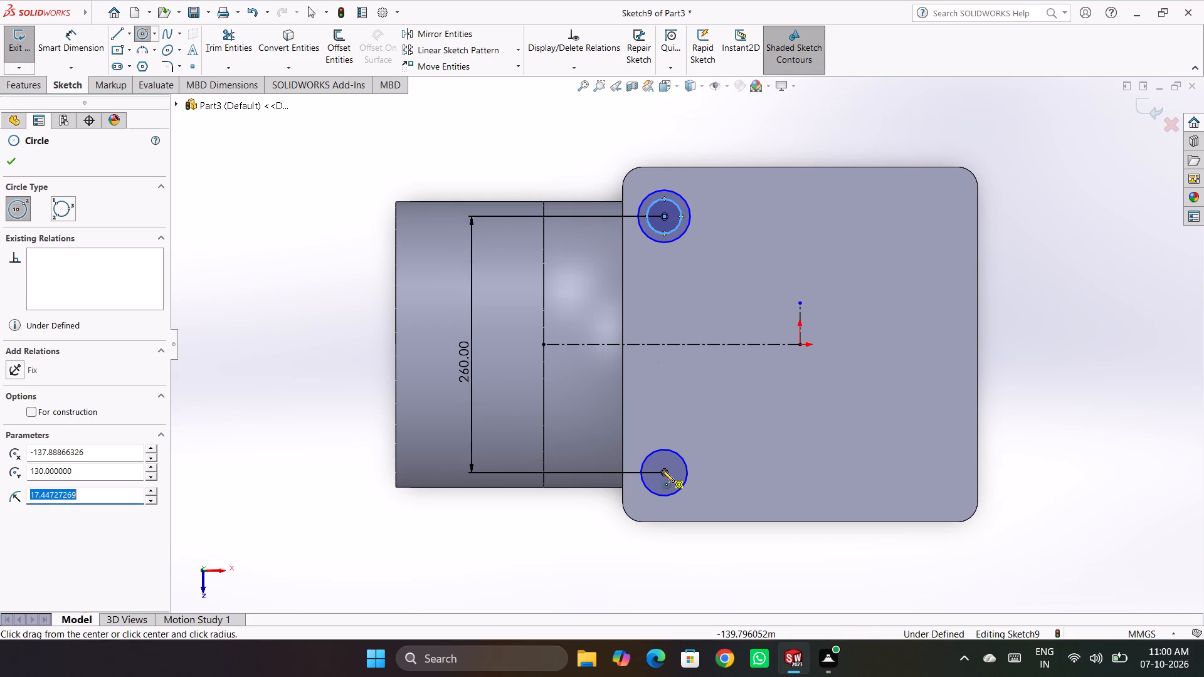
left_click(663, 475)
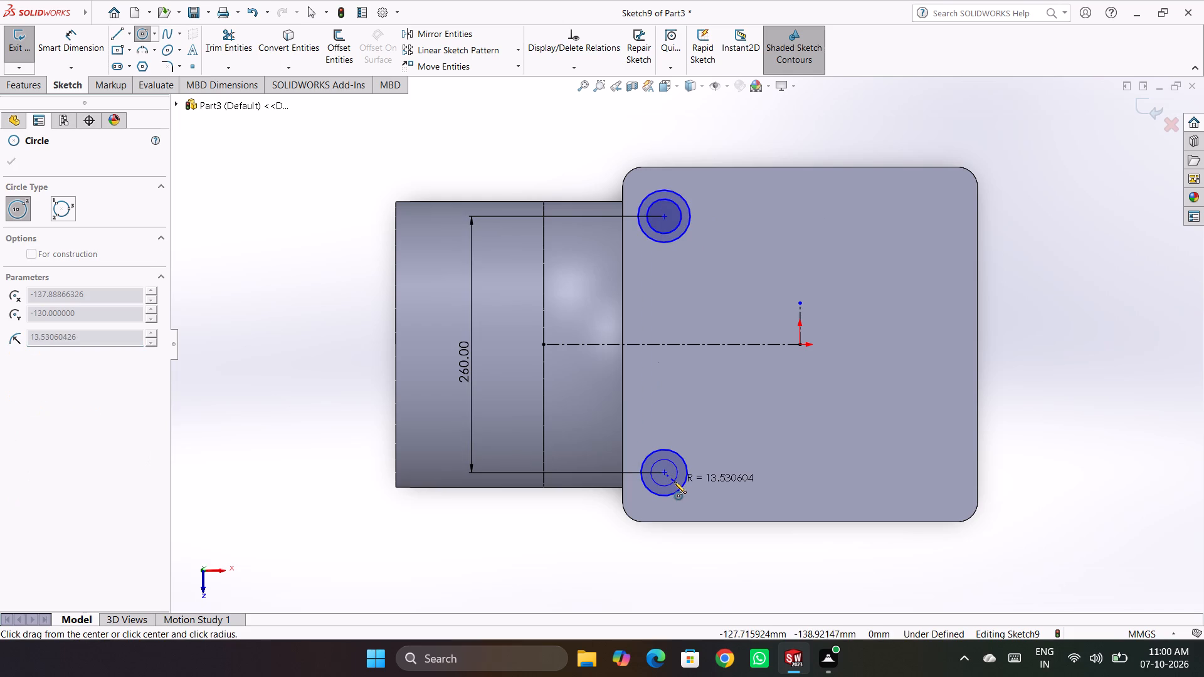
left_click(674, 481)
key("Escape")
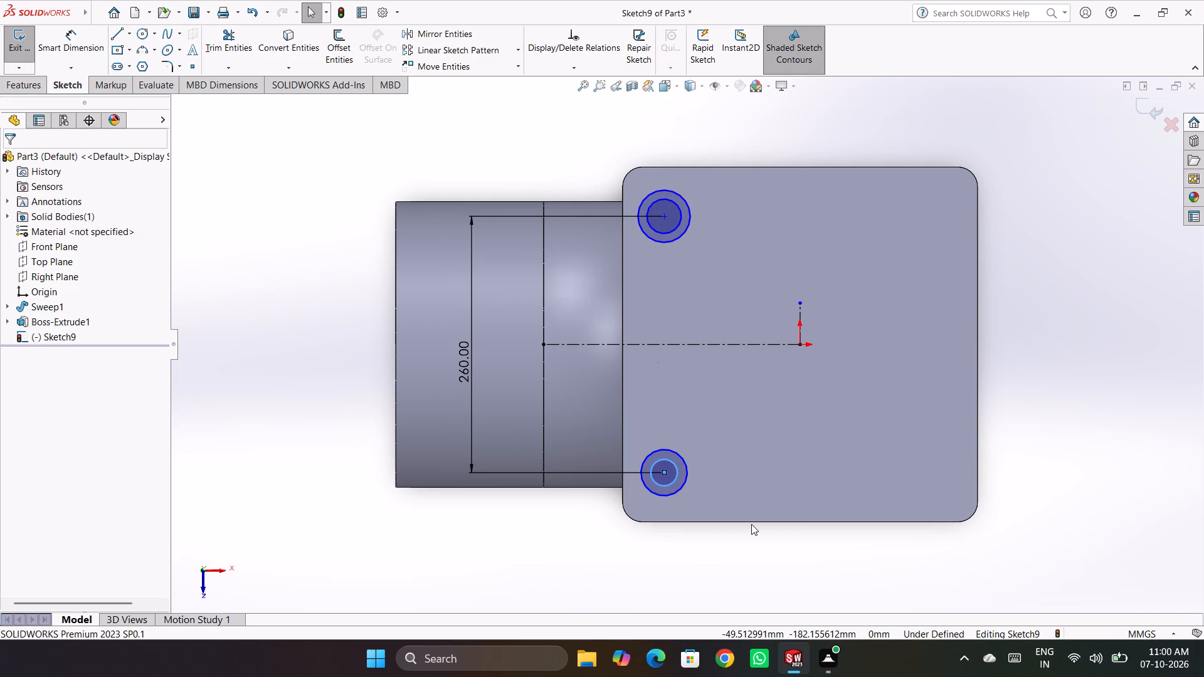
Dimension the upper pair of concentric circles with a 60 mm outer diameter and a 30 mm inner diameter.
left_click(73, 43)
left_click(685, 196)
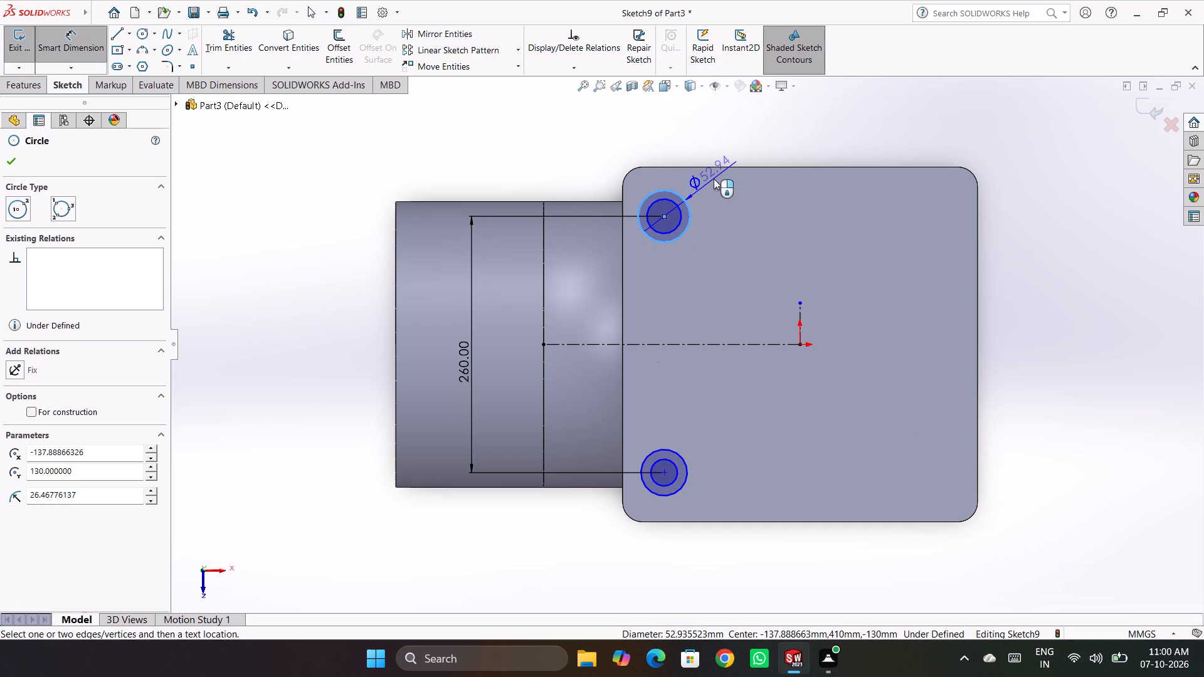
left_click(710, 179)
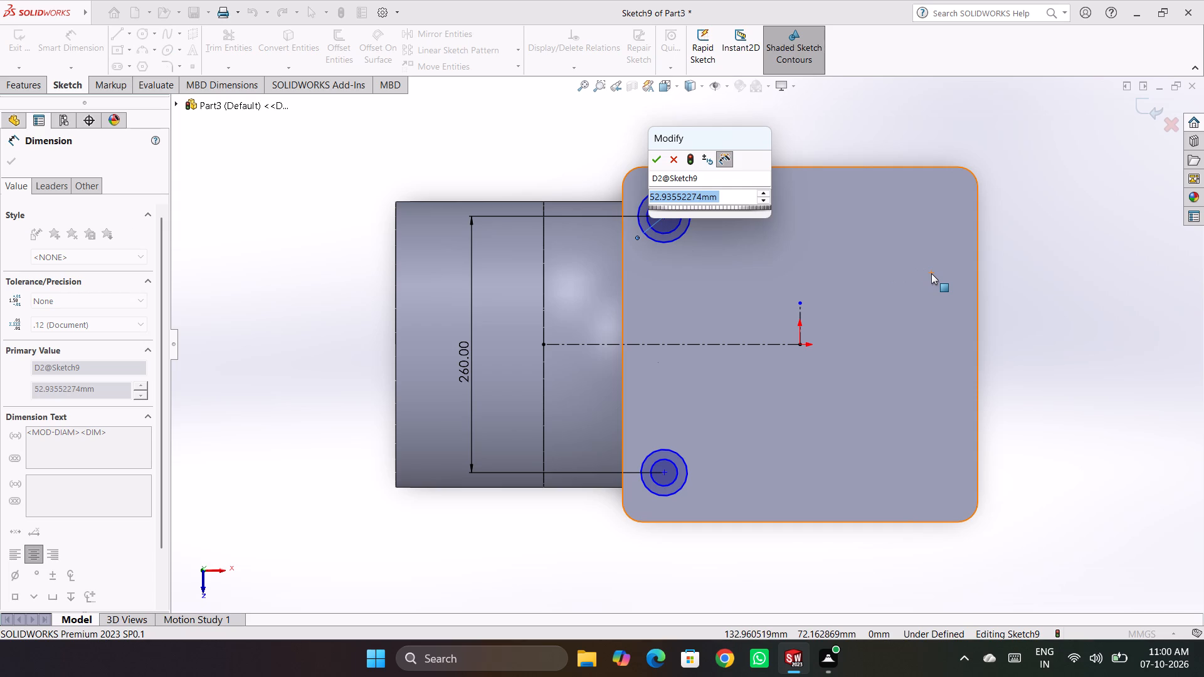
type("60")
key("Return")
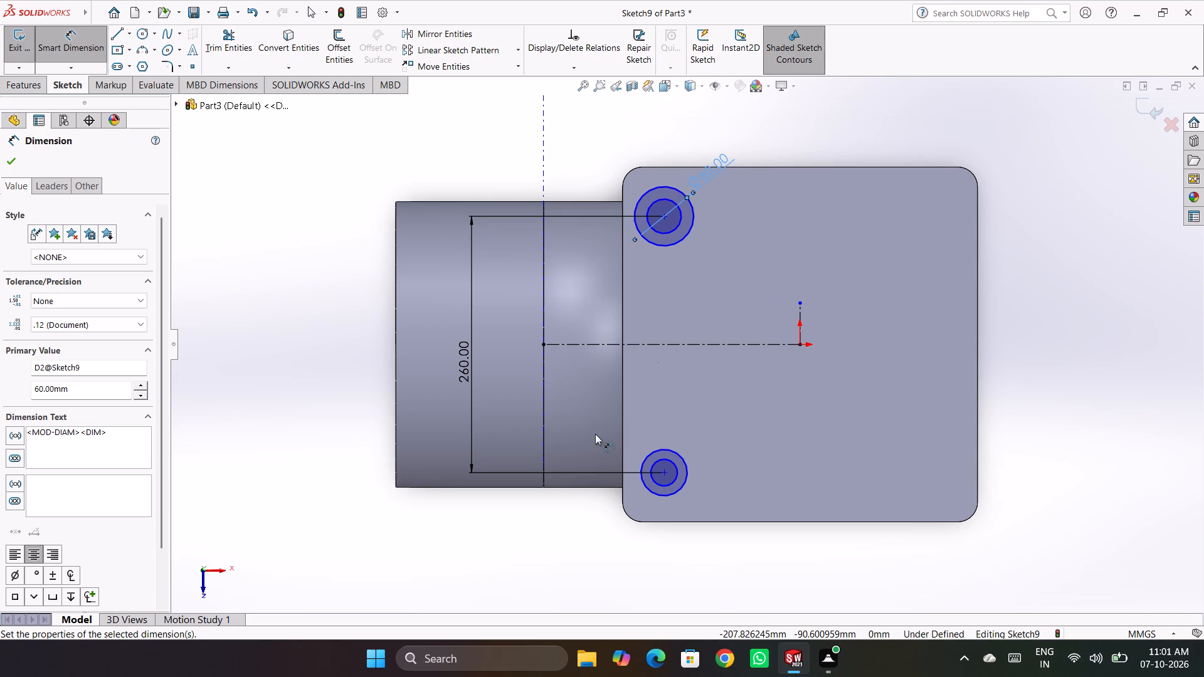
left_click(669, 230)
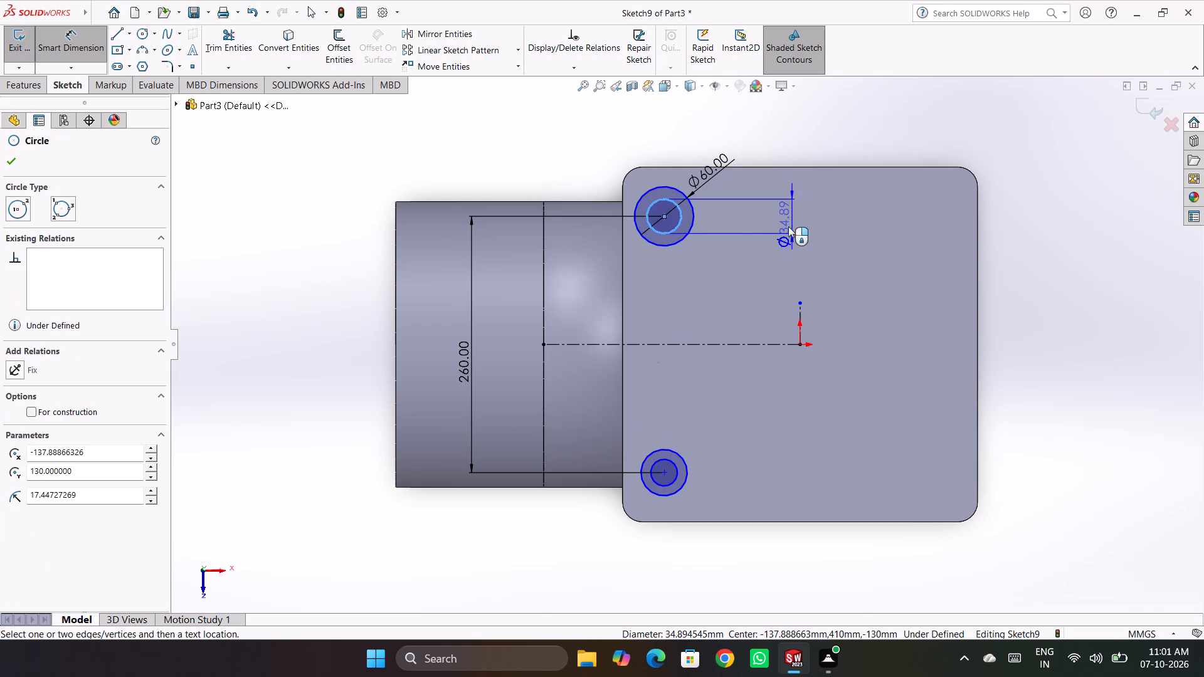
left_click_drag(732, 253, 734, 258)
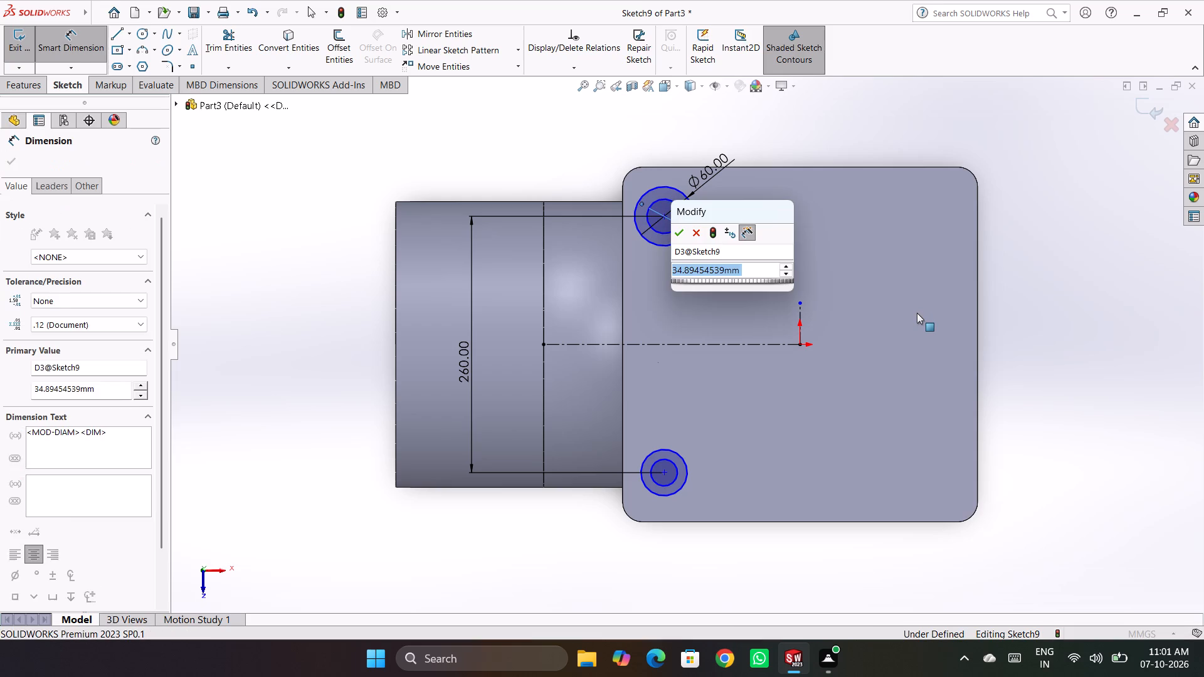
type("30")
key("Return")
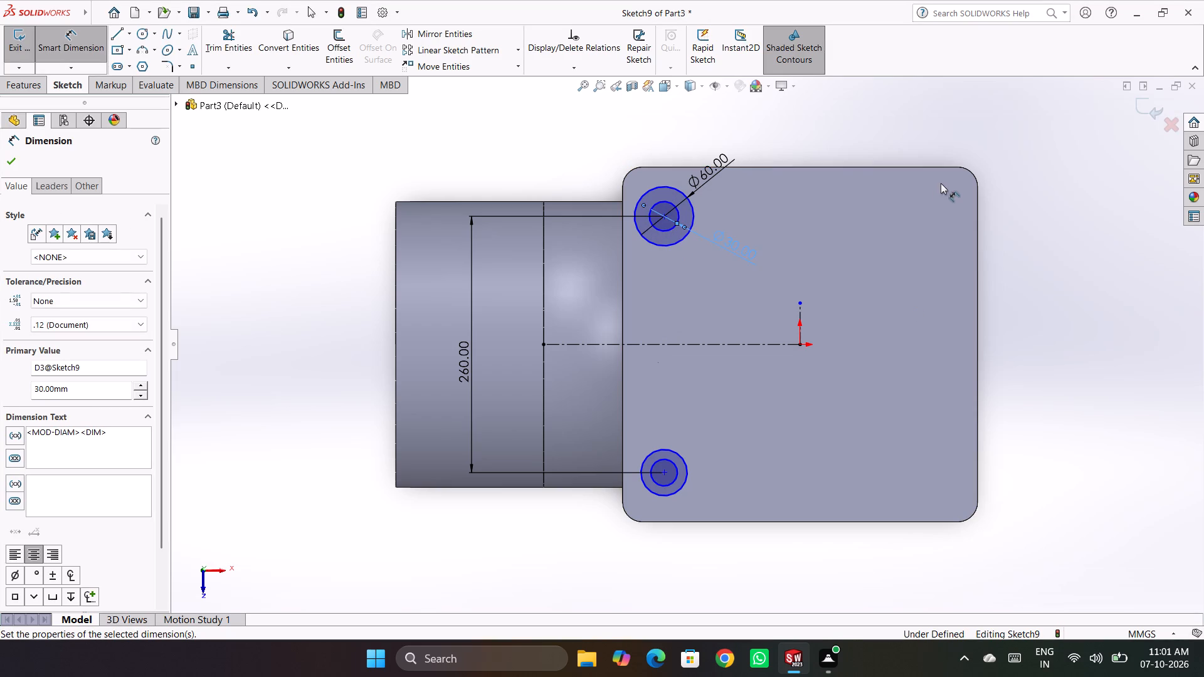
left_click_drag(1037, 157, 1043, 161)
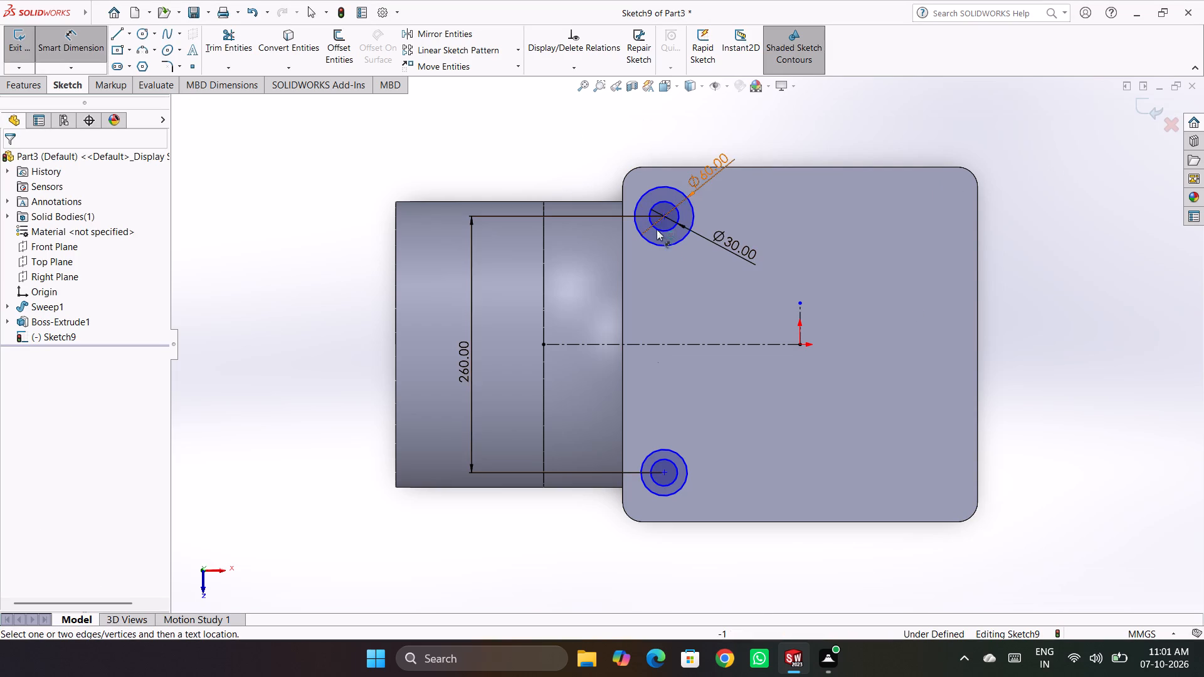
Dimension the lower pair of concentric circles with a 60 mm outer diameter and a 30 mm inner diameter.
left_click(680, 454)
left_click(706, 420)
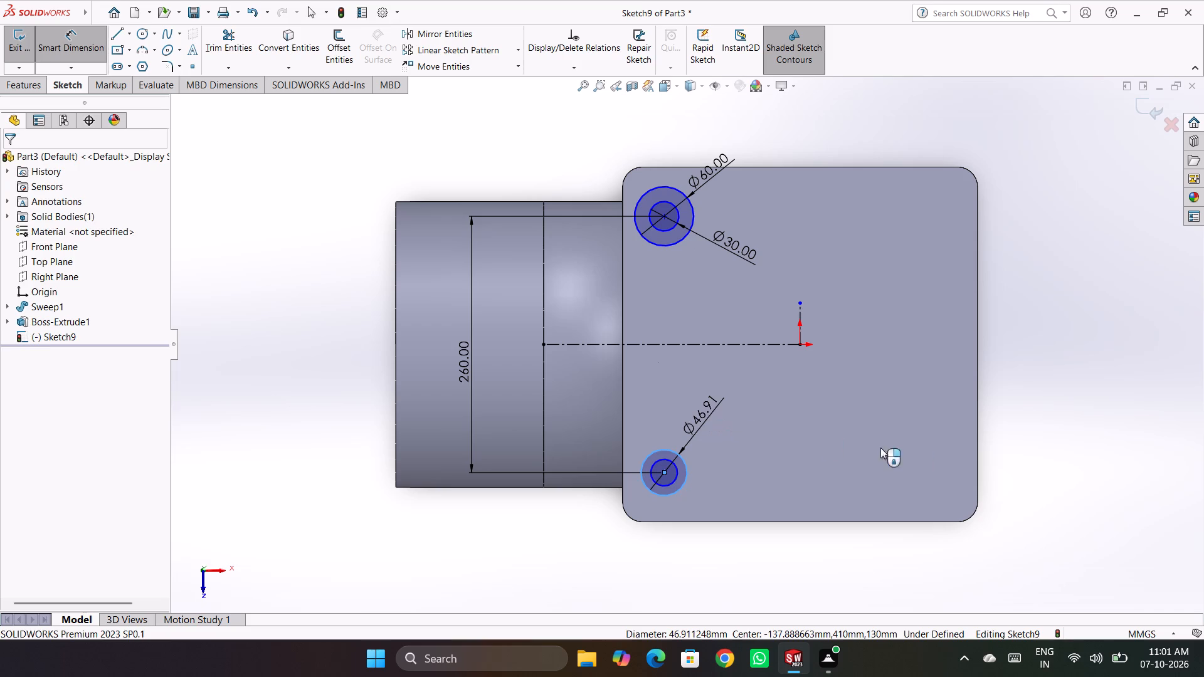
type("60")
key("Return")
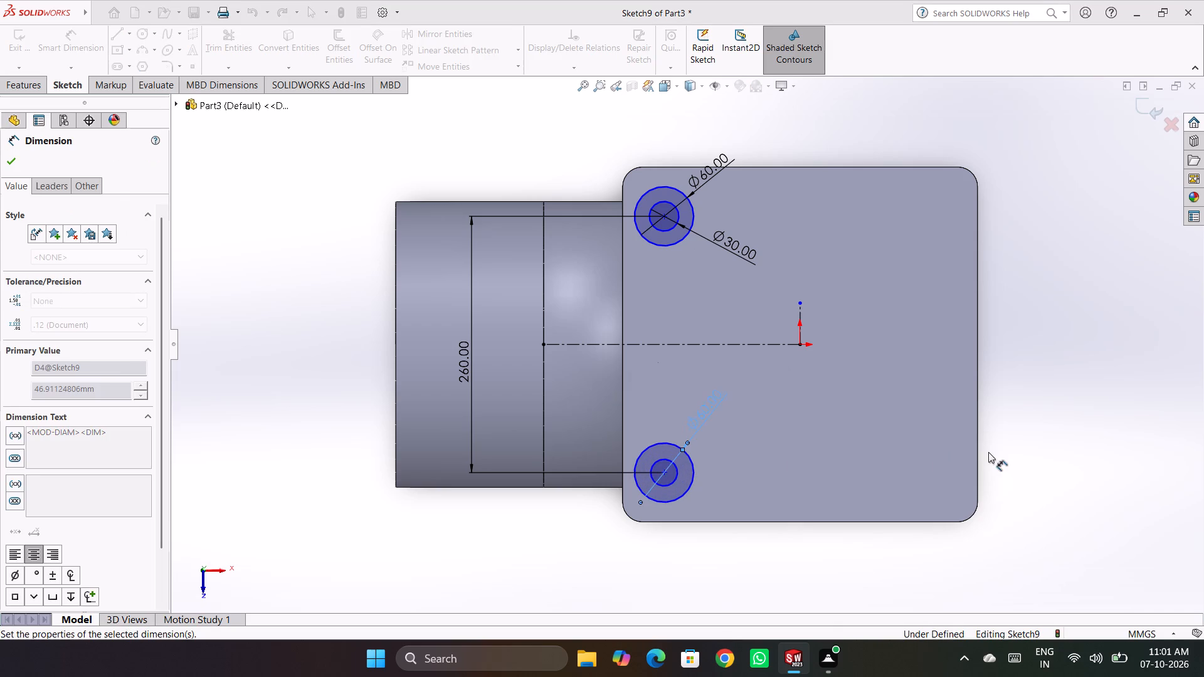
left_click(655, 461)
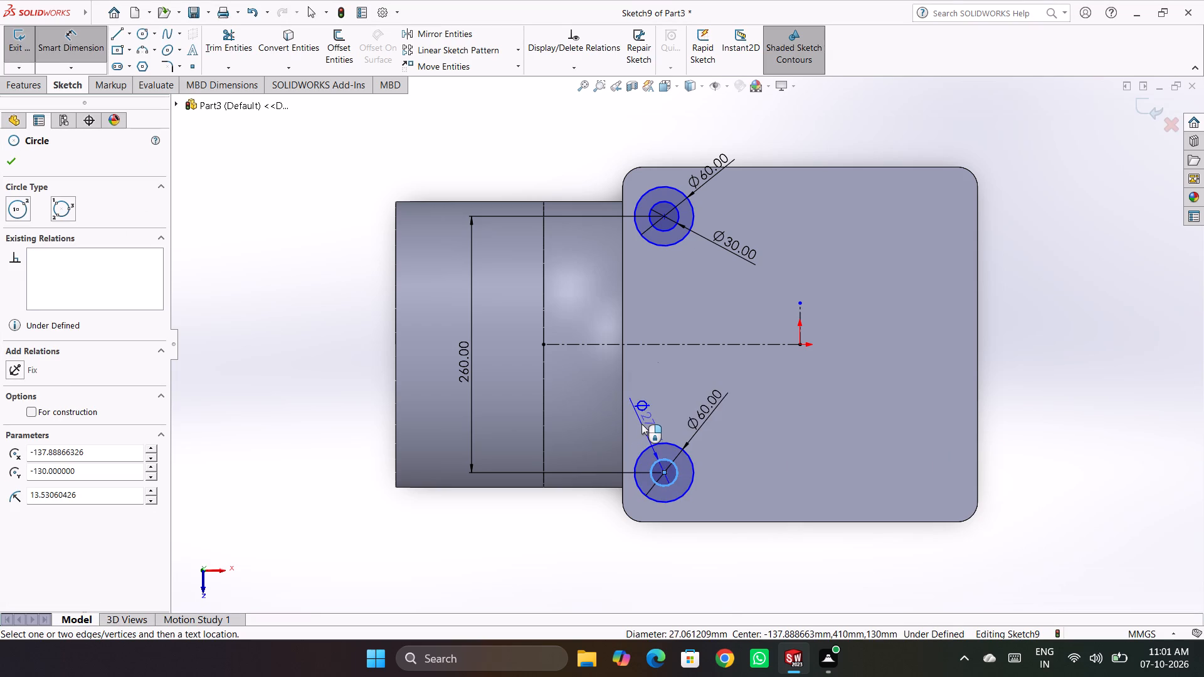
left_click(642, 424)
type("30")
key("Return")
left_click(1060, 365)
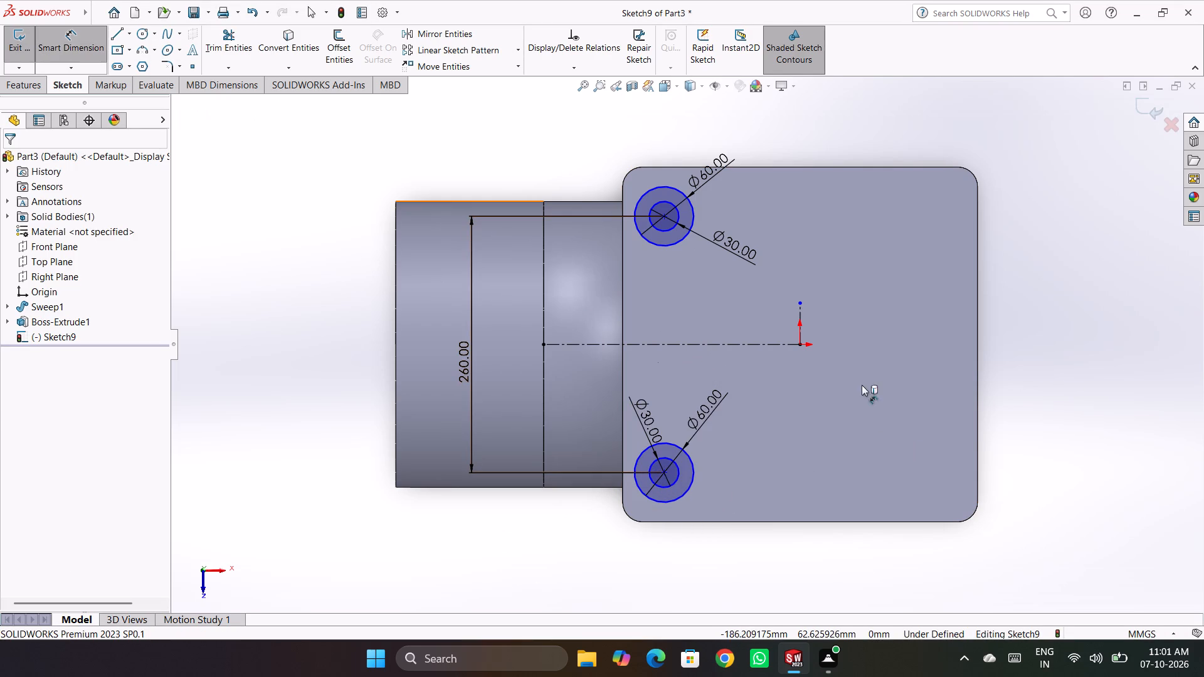
Dimension the horizontal distance from the upper circles' centre to the vertical construction line as 130 mm, half of 260.
left_click(665, 214)
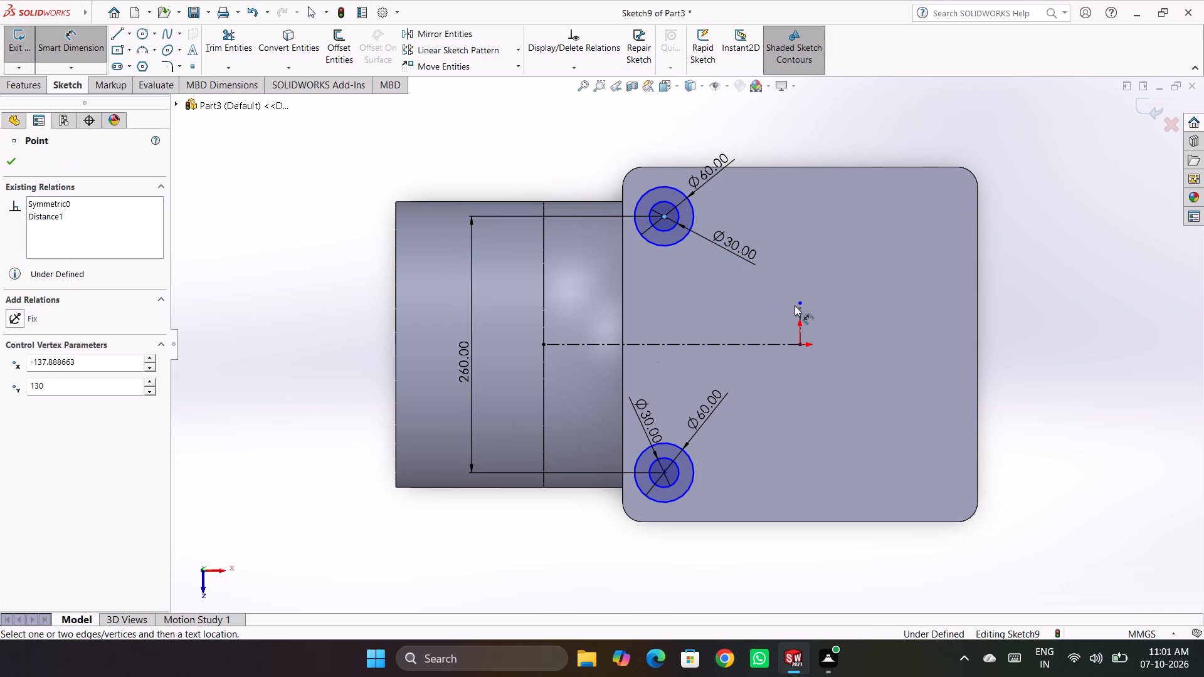
left_click(800, 310)
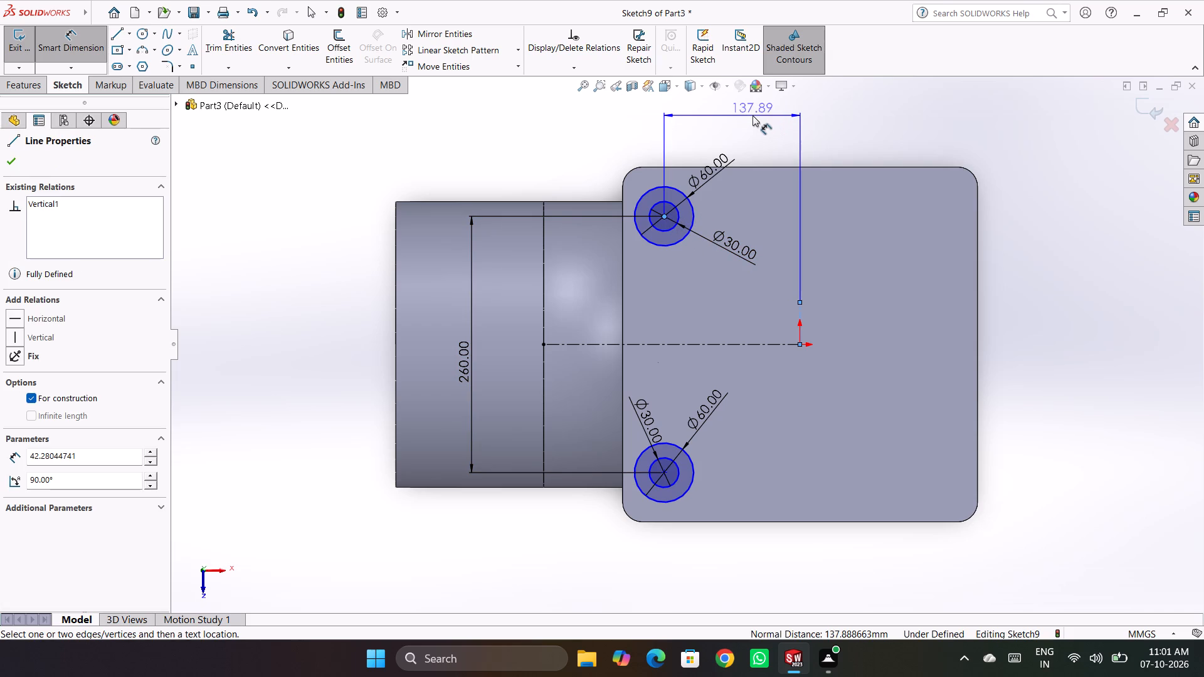
left_click(752, 115)
type("260")
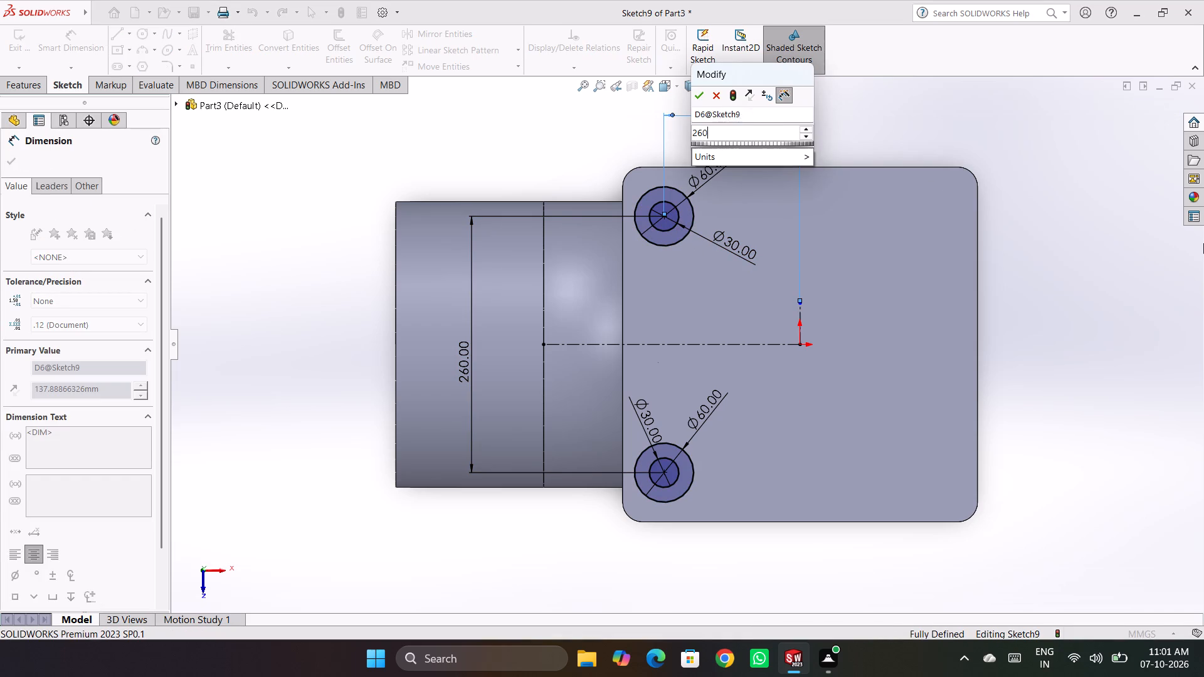
type("/2")
key("Return")
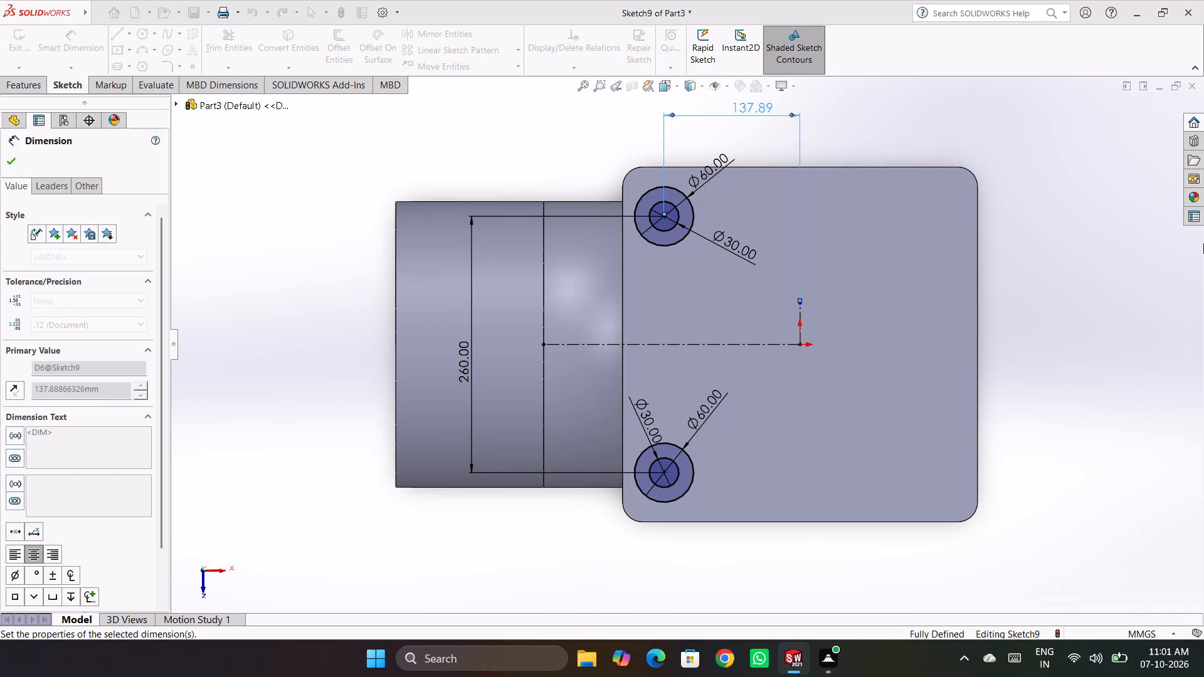
left_click(1097, 303)
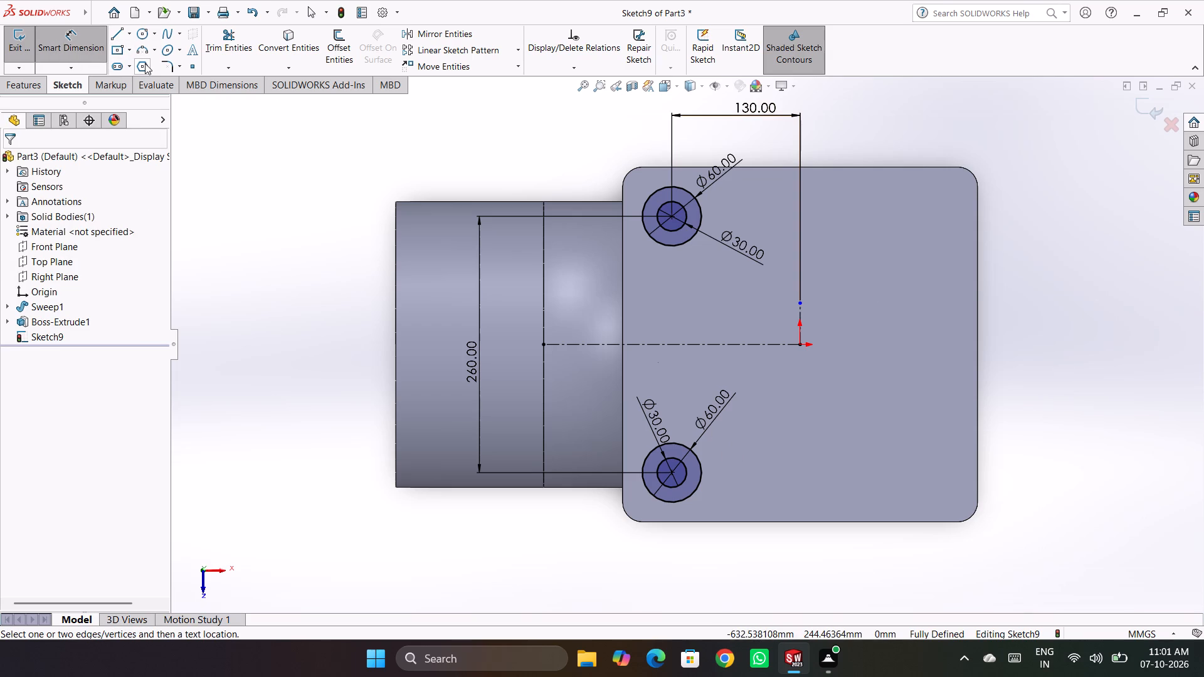
Mirror both pairs of concentric bolt-hole circles about the short vertical construction line to the flange's opposite corners.
left_click(434, 31)
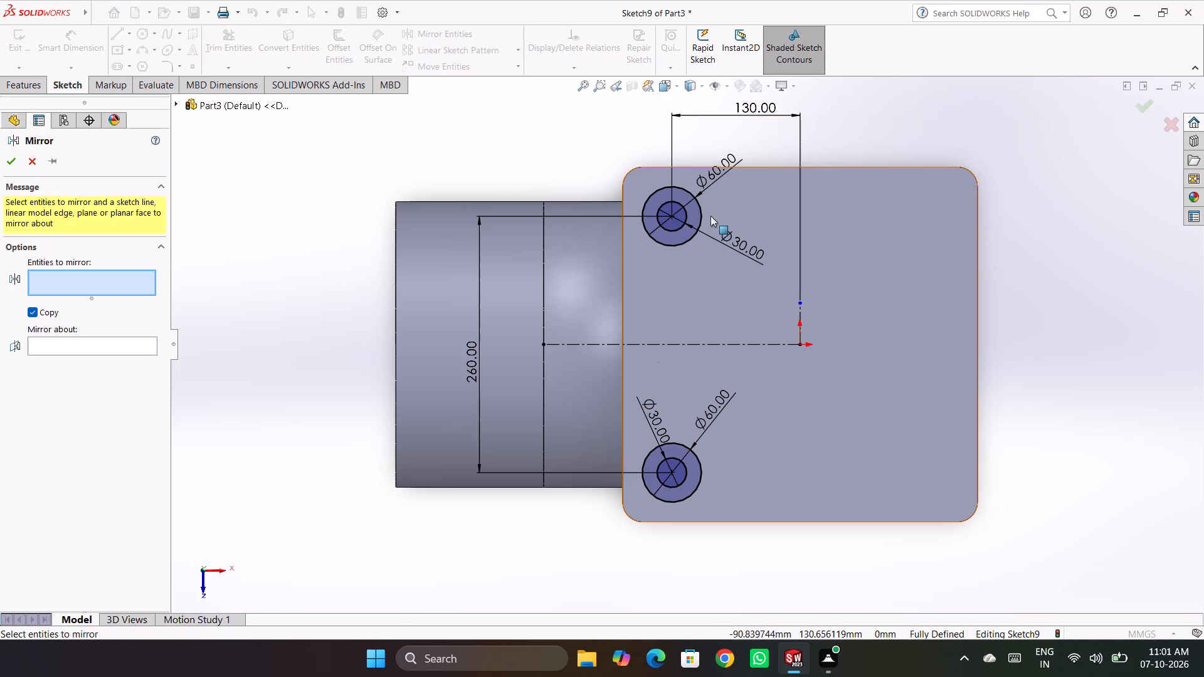
left_click(676, 227)
left_click(682, 239)
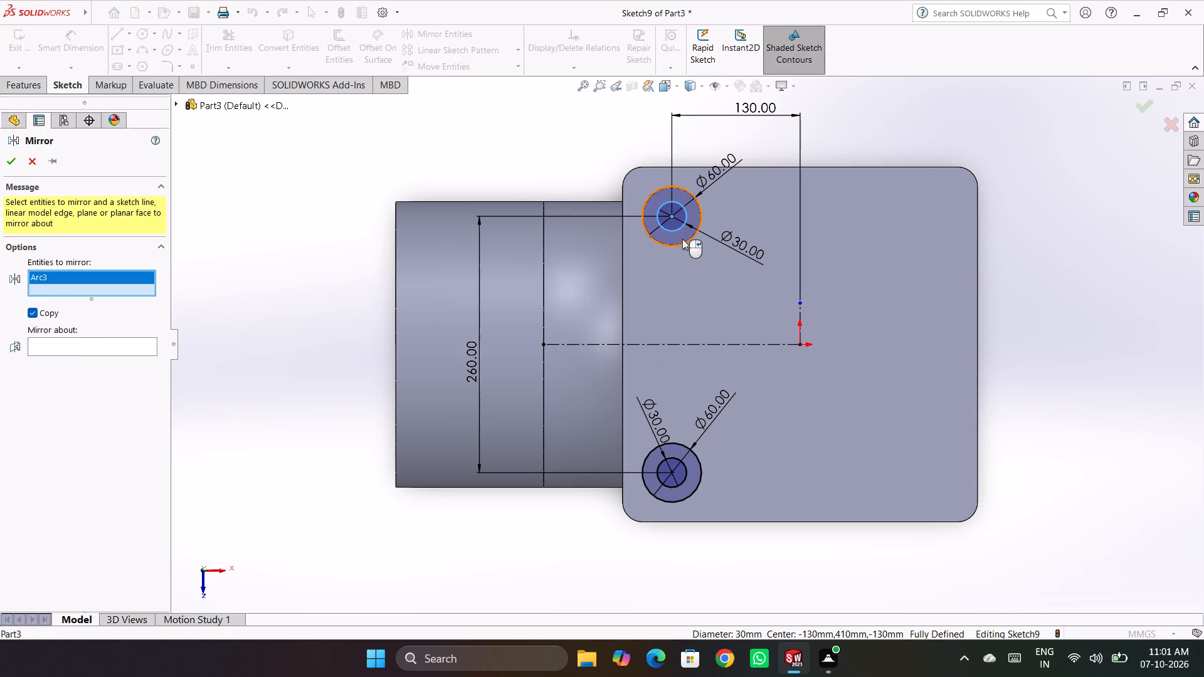
left_click(683, 443)
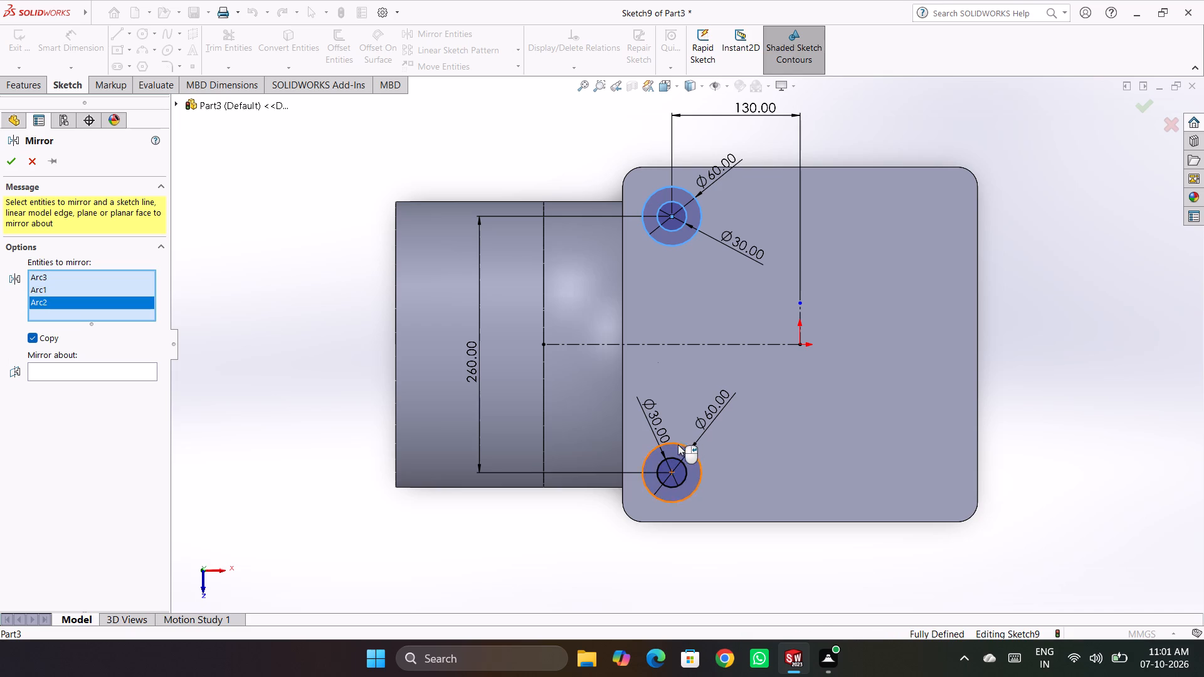
left_click(673, 459)
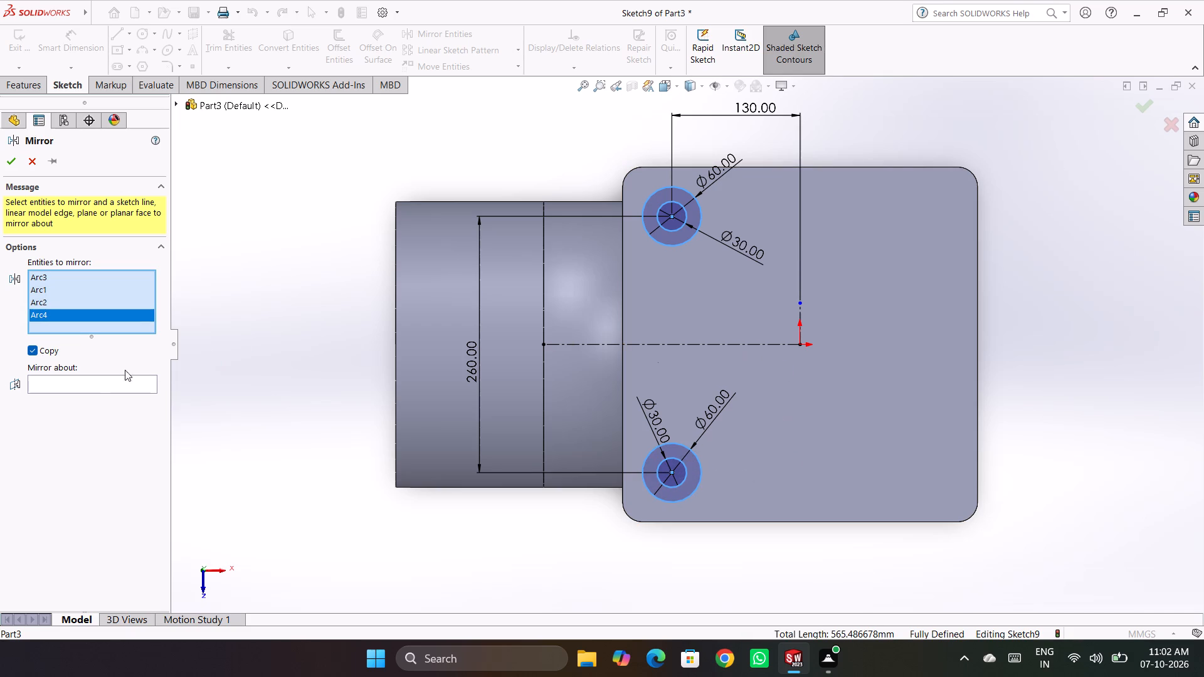
left_click(116, 382)
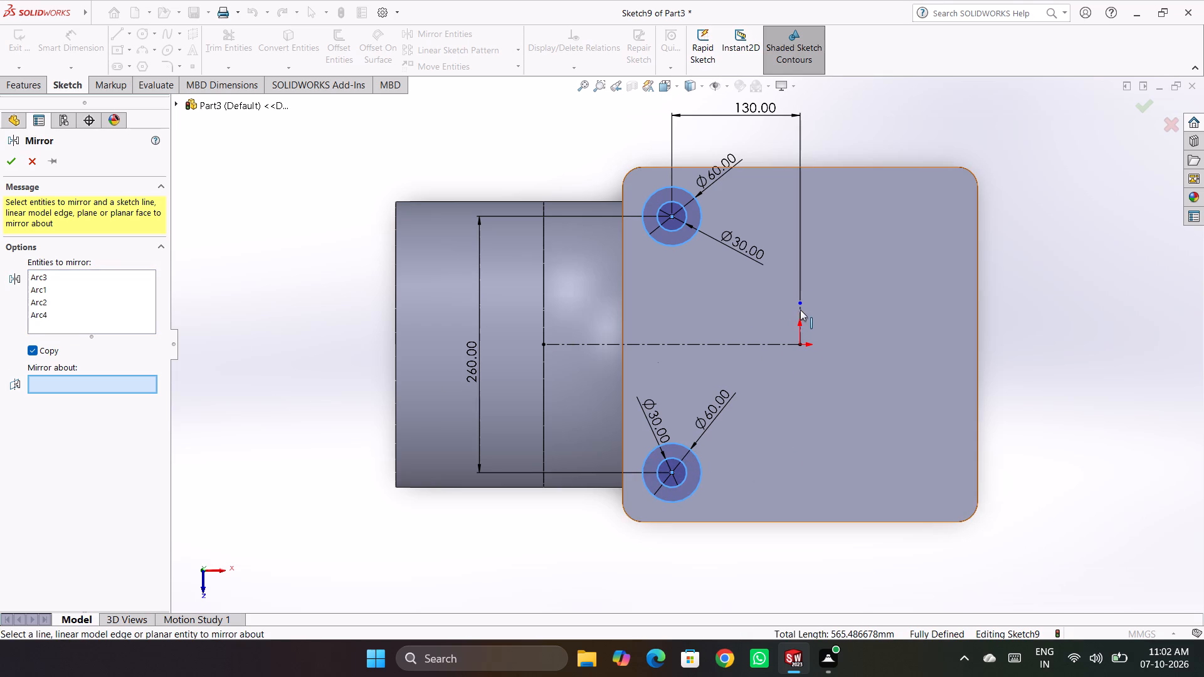
left_click(803, 311)
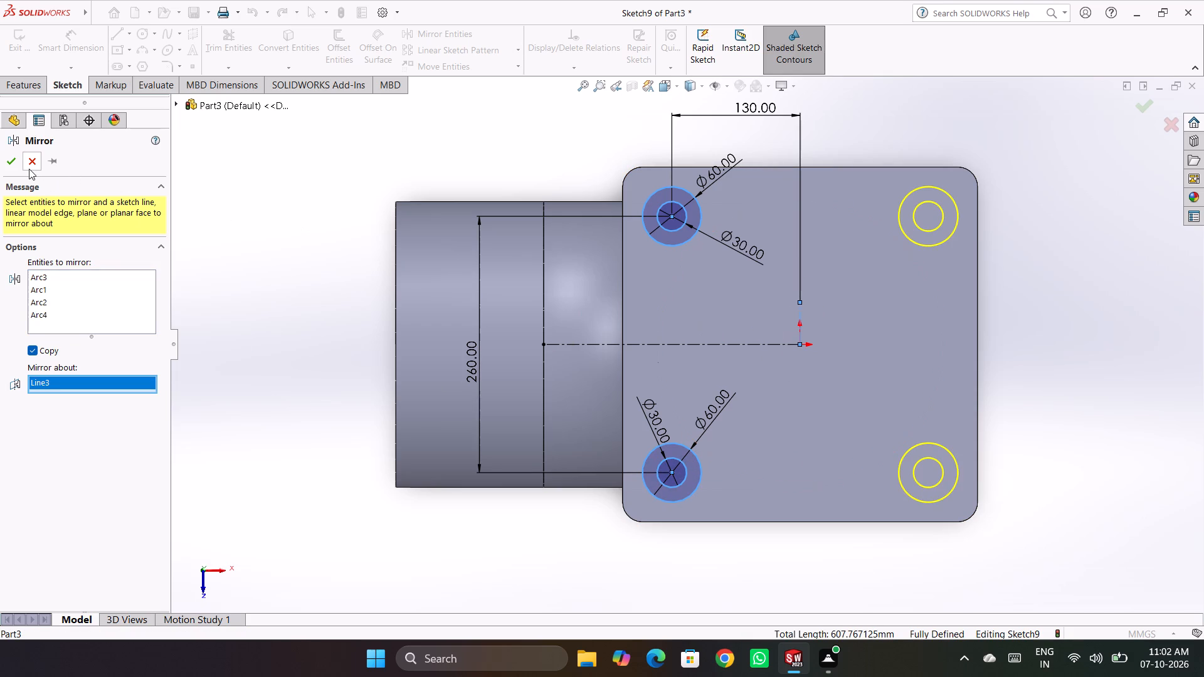
left_click(6, 161)
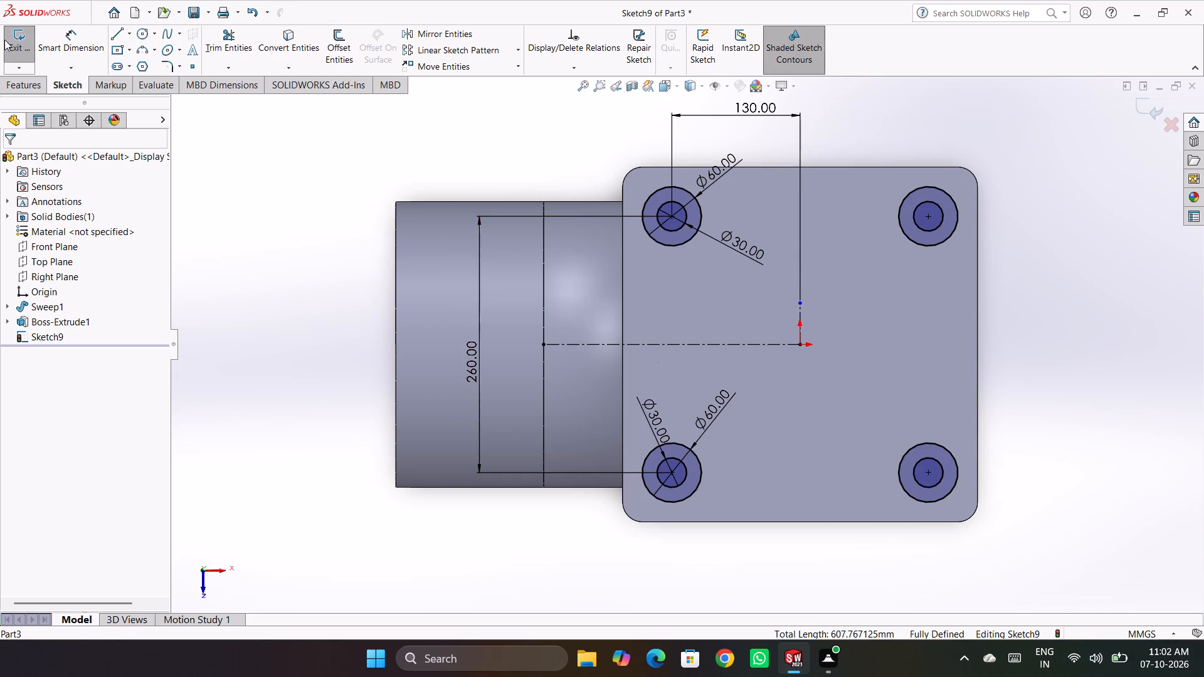
Extrude-cut the bolt-hole sketch to a blind depth of 10 mm into the flange face.
left_click(37, 79)
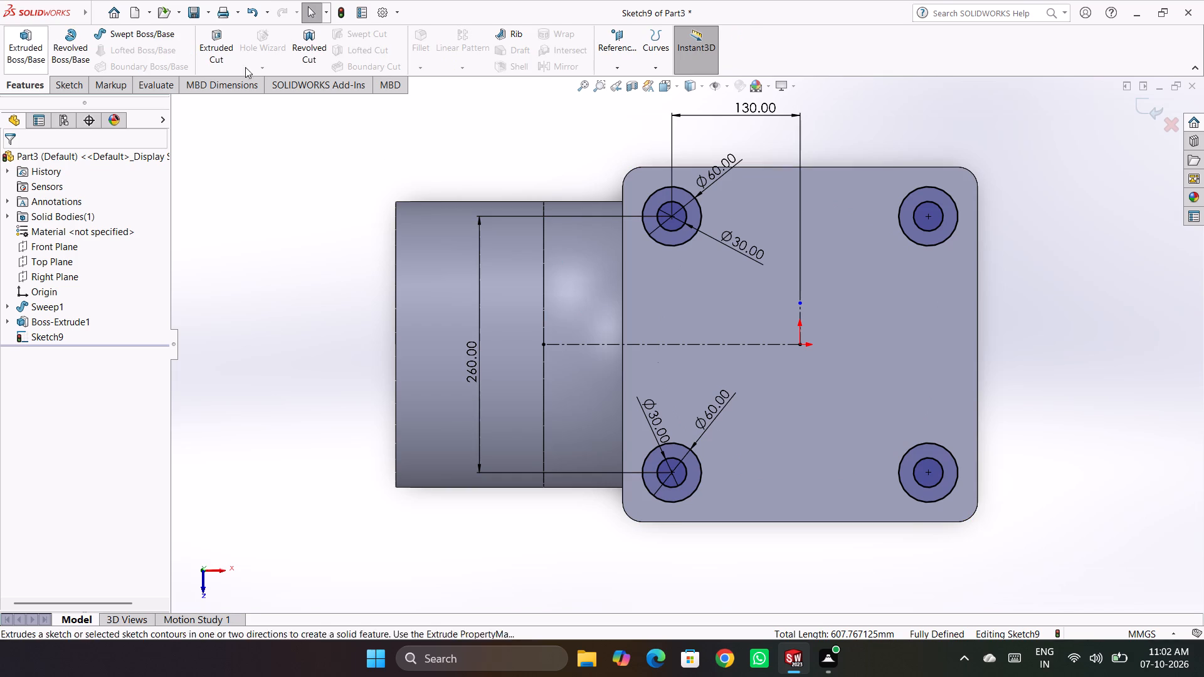
left_click(208, 48)
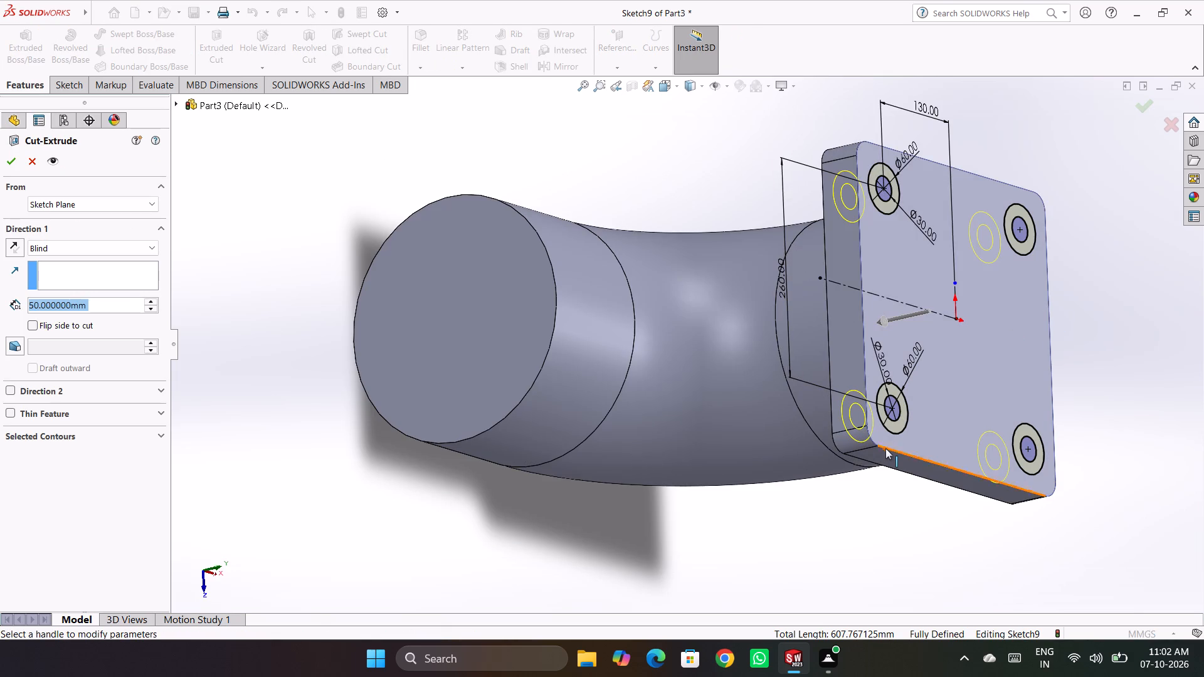
type("10")
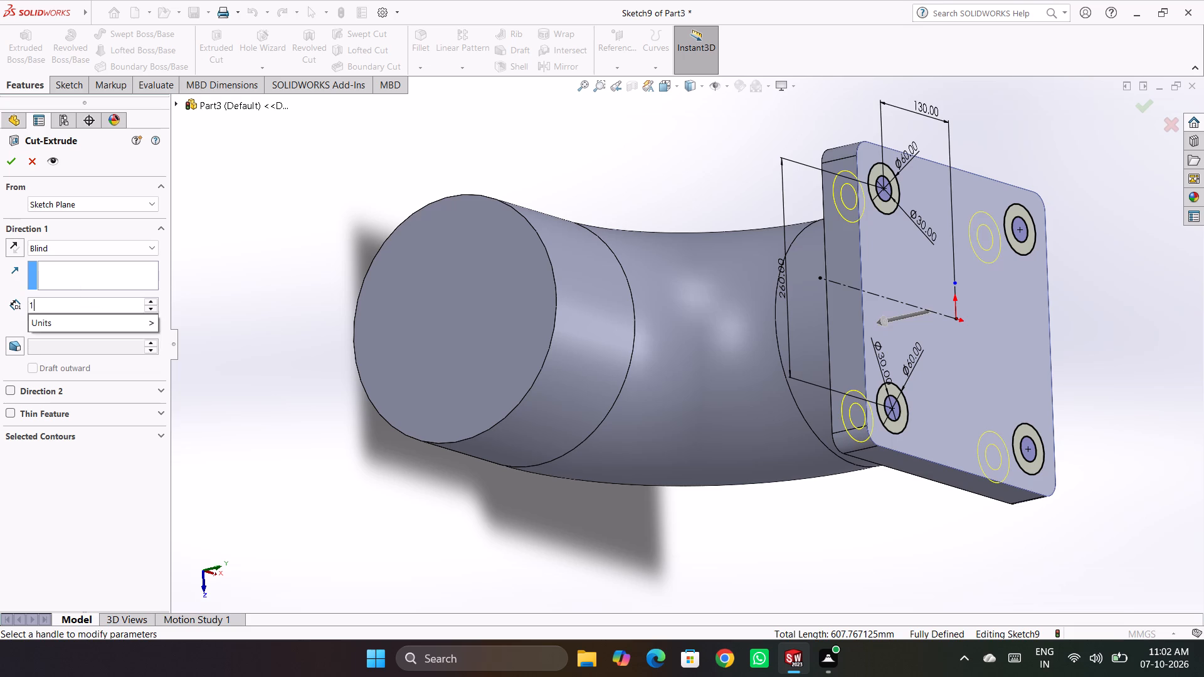
key("Return")
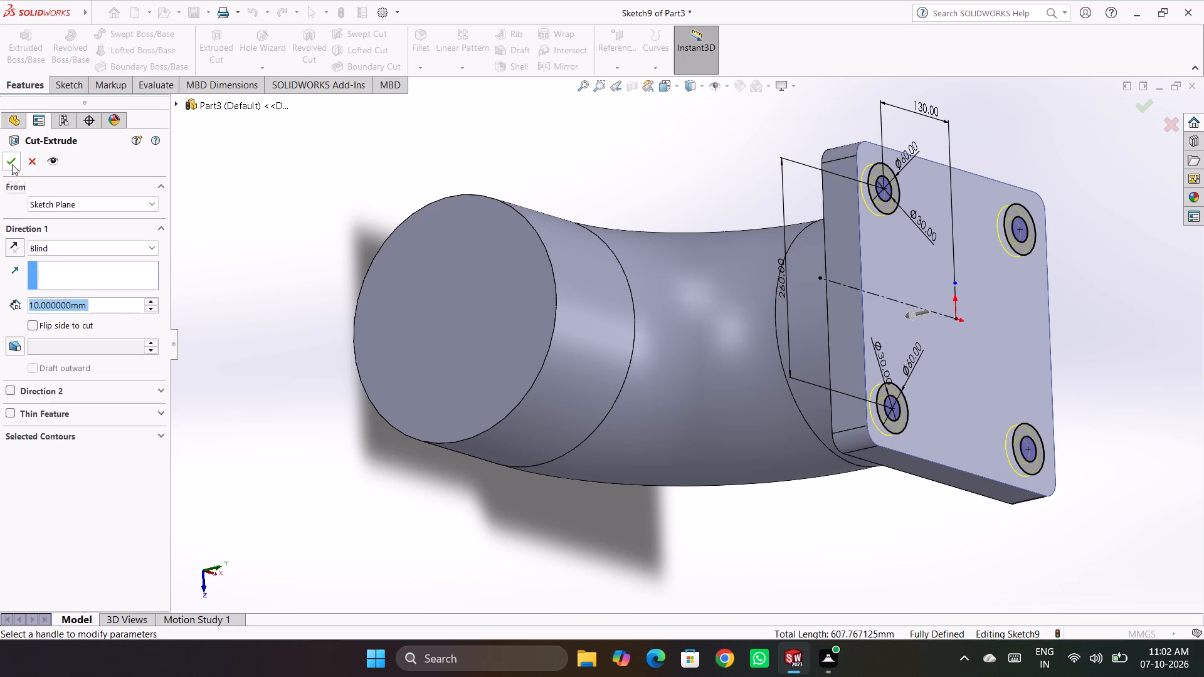
left_click(12, 164)
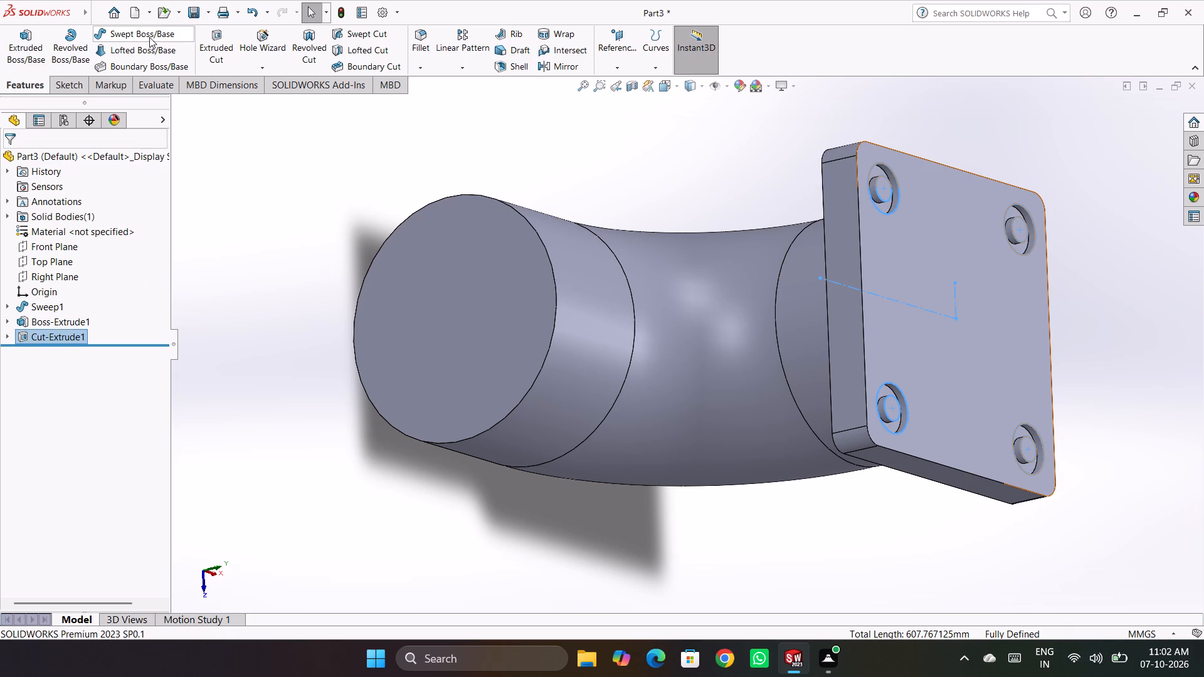
Start a second extruded cut from the existing bolt-hole sketch and remove the whole sketch from its selected contours.
left_click(221, 47)
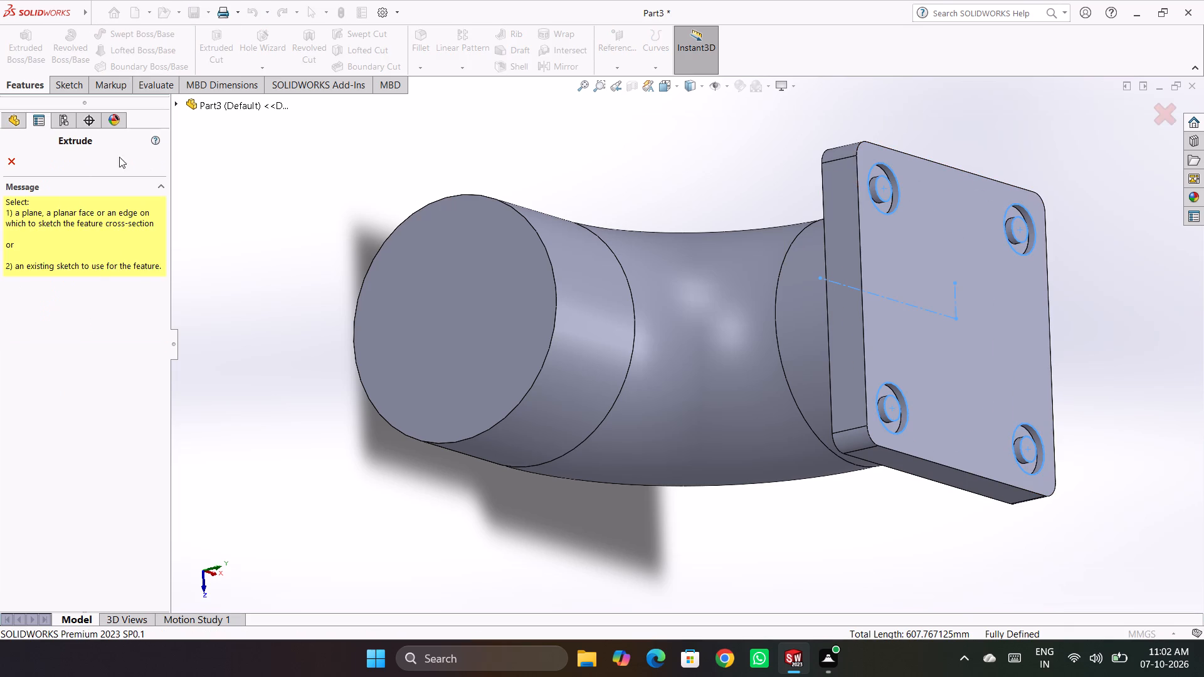
left_click(176, 108)
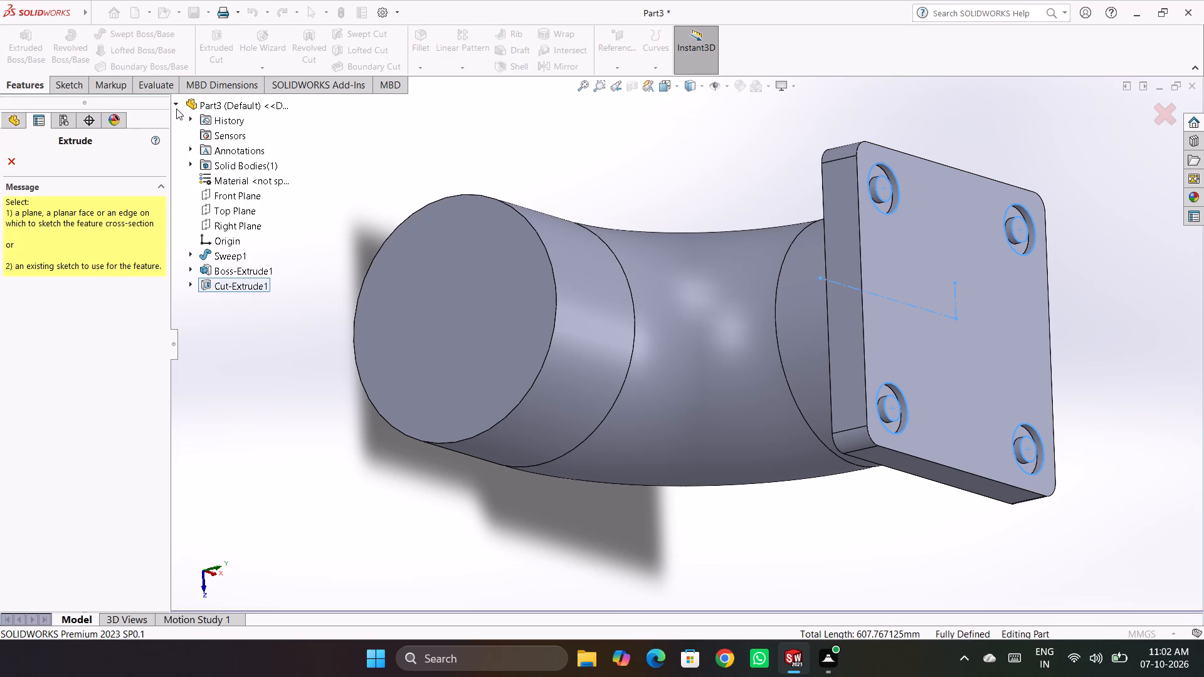
left_click(191, 281)
left_click(238, 303)
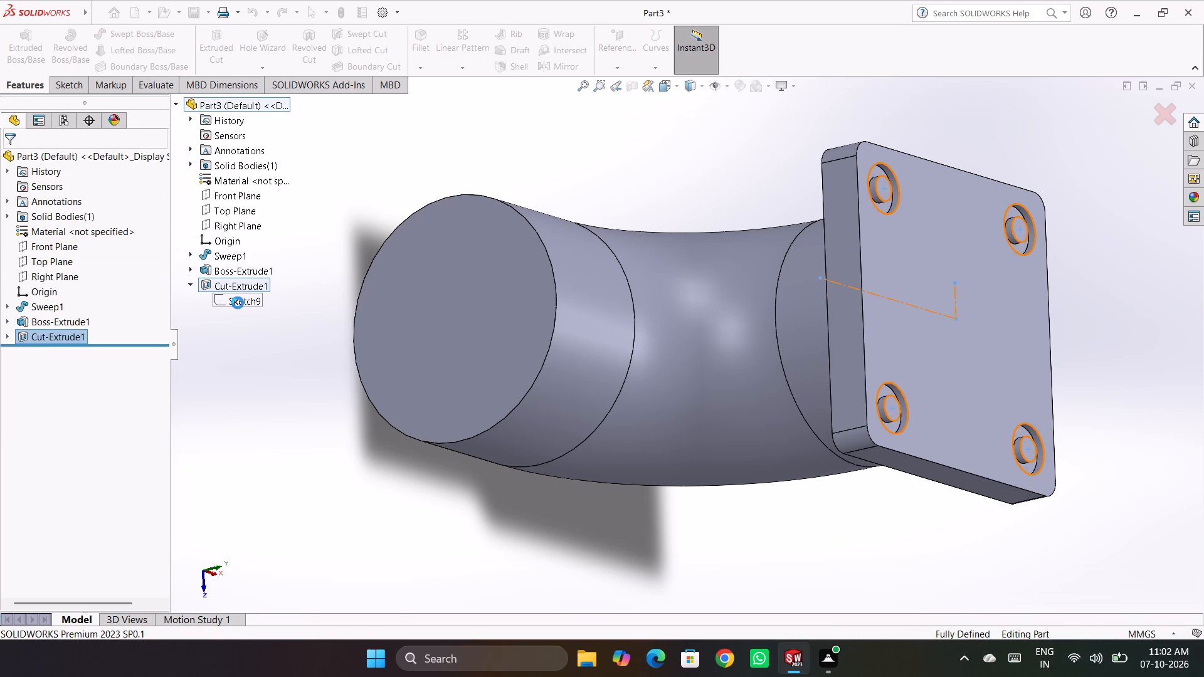
left_click(884, 186)
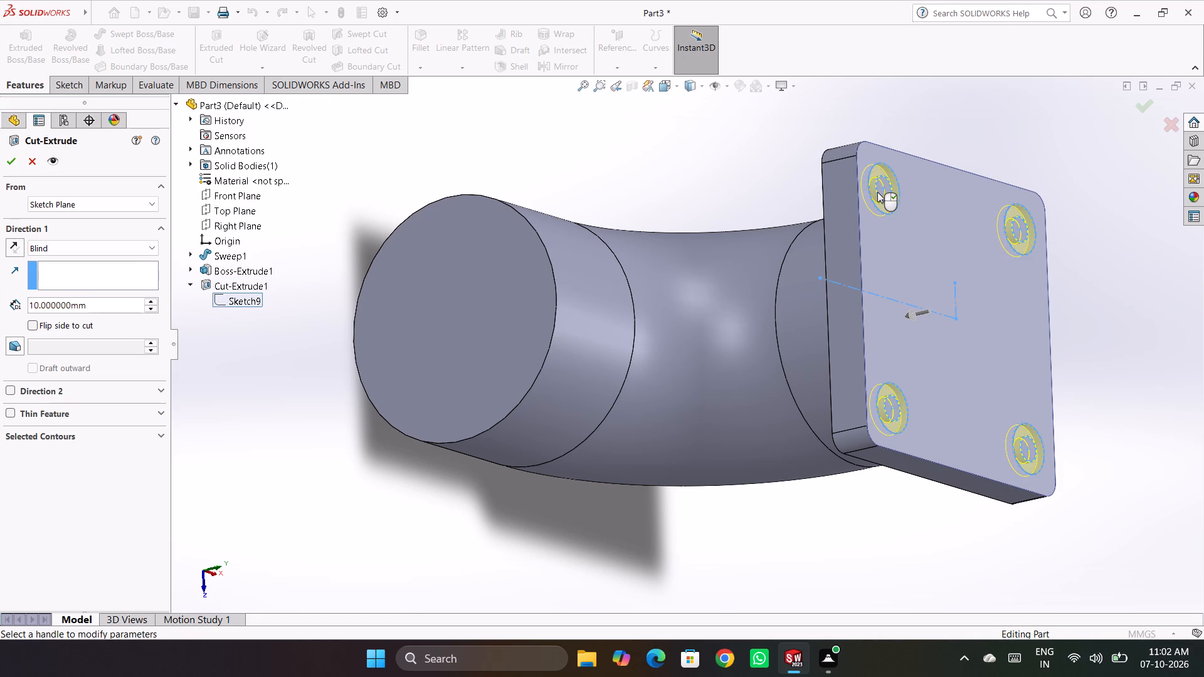
left_click(881, 191)
left_click_drag(107, 308, 0, 308)
left_click(224, 364)
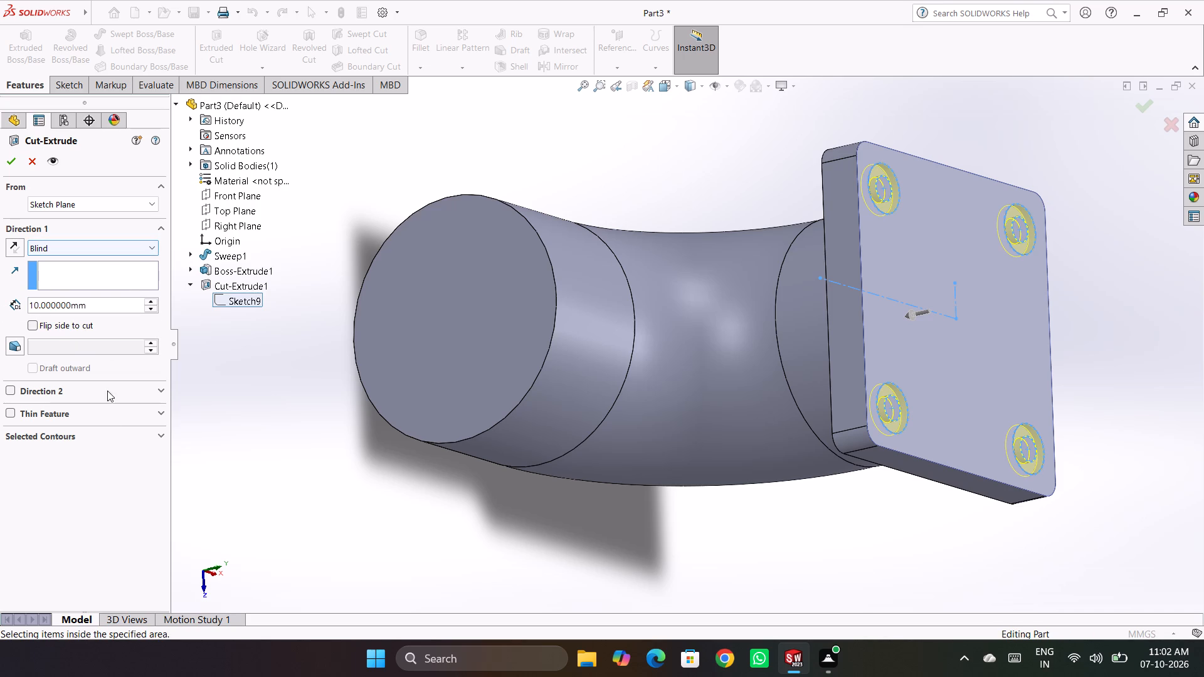
left_click(102, 440)
left_click(93, 454)
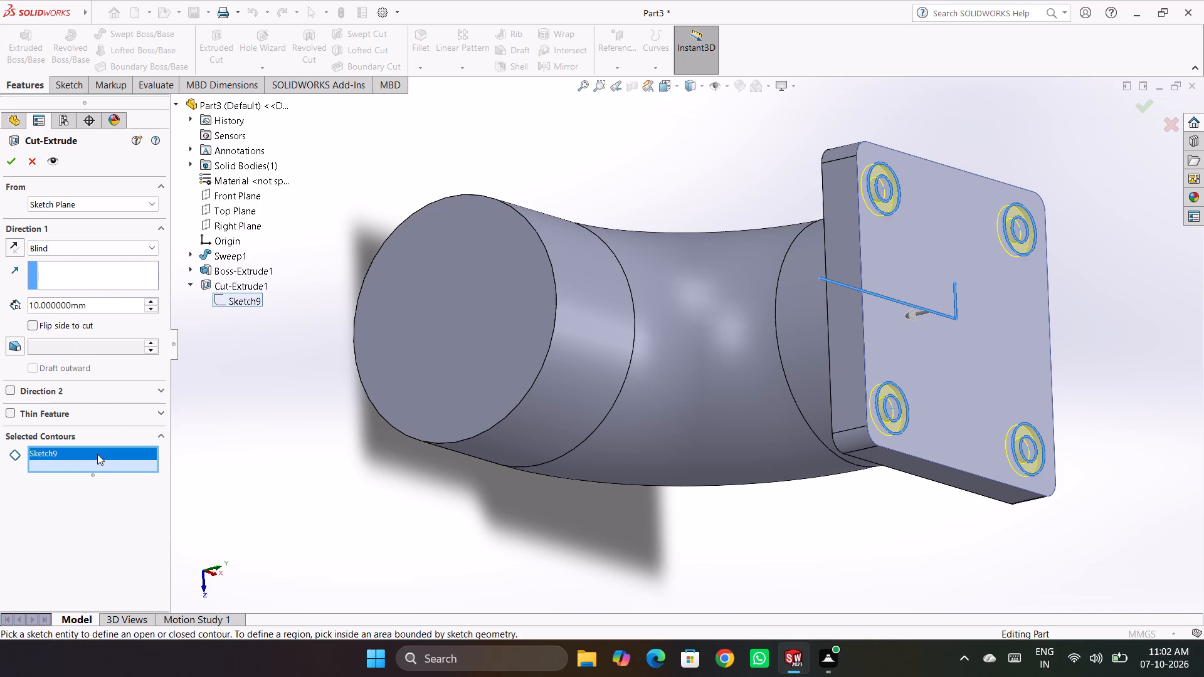
key("Delete")
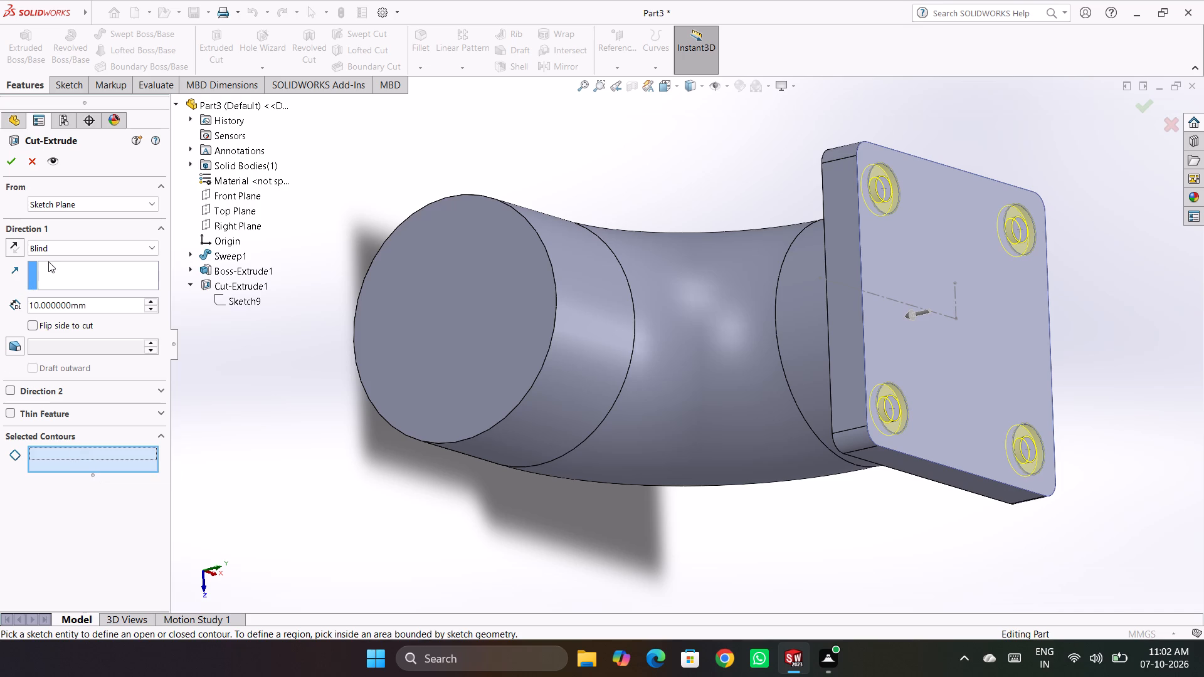
Set the cut to Through All and choose the four inner 30 mm circle regions as its contours.
left_click(53, 250)
left_click(71, 277)
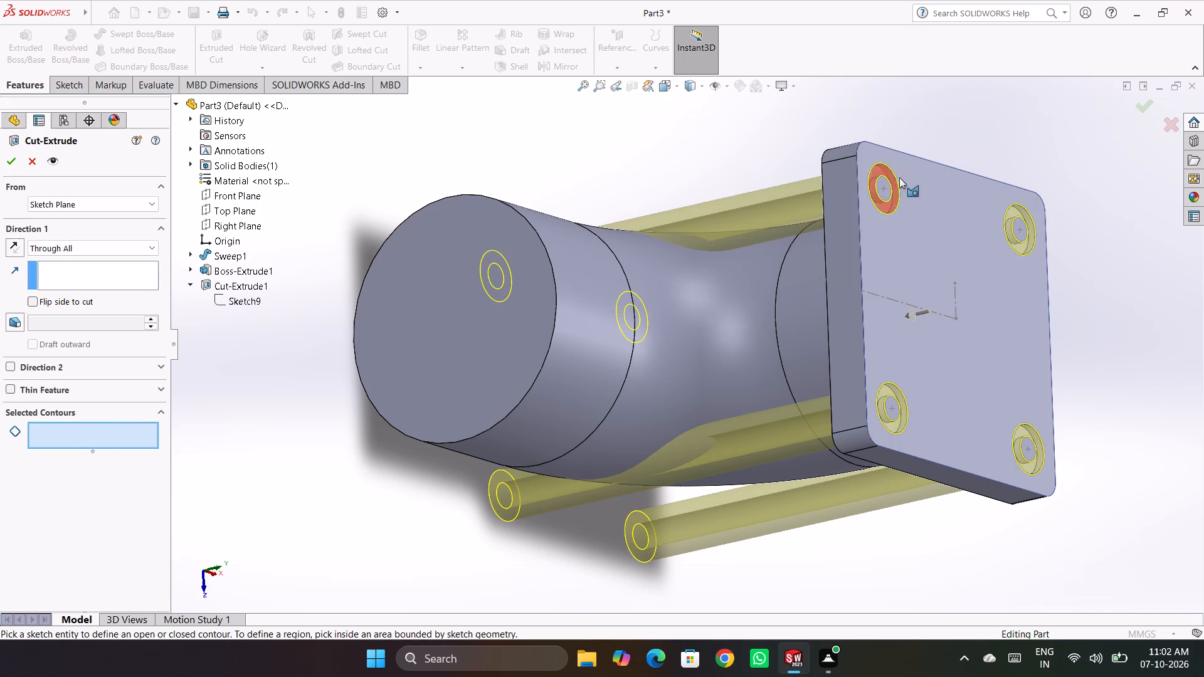
left_click(883, 186)
left_click(879, 189)
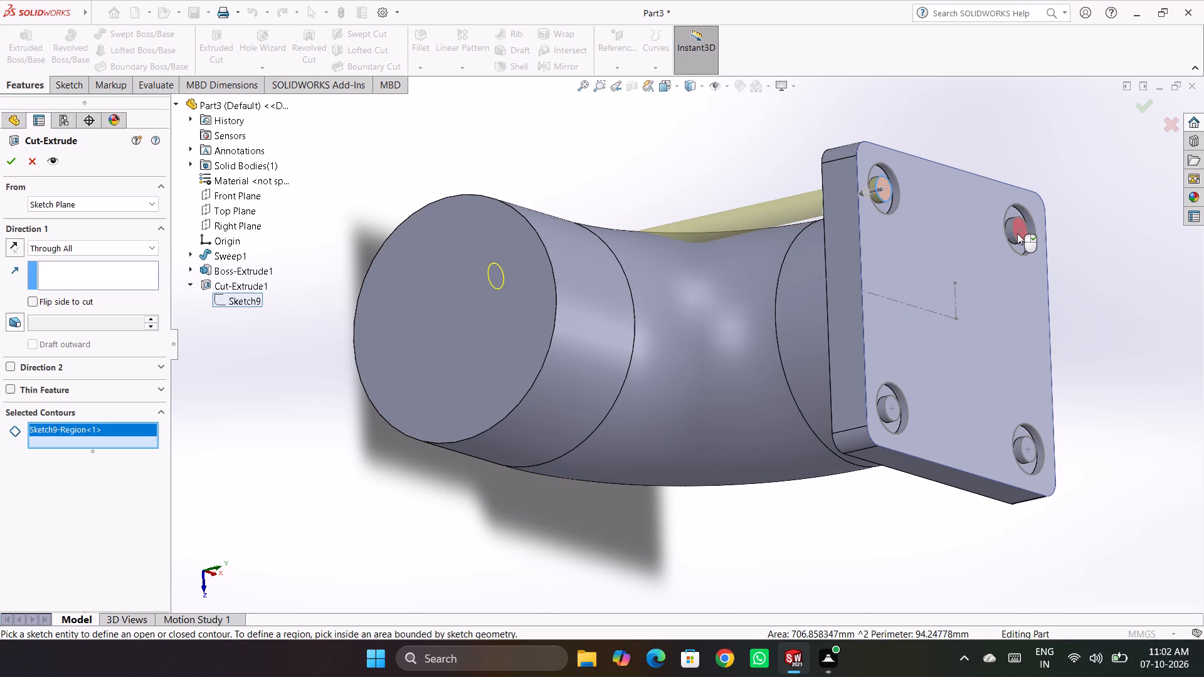
left_click(1017, 233)
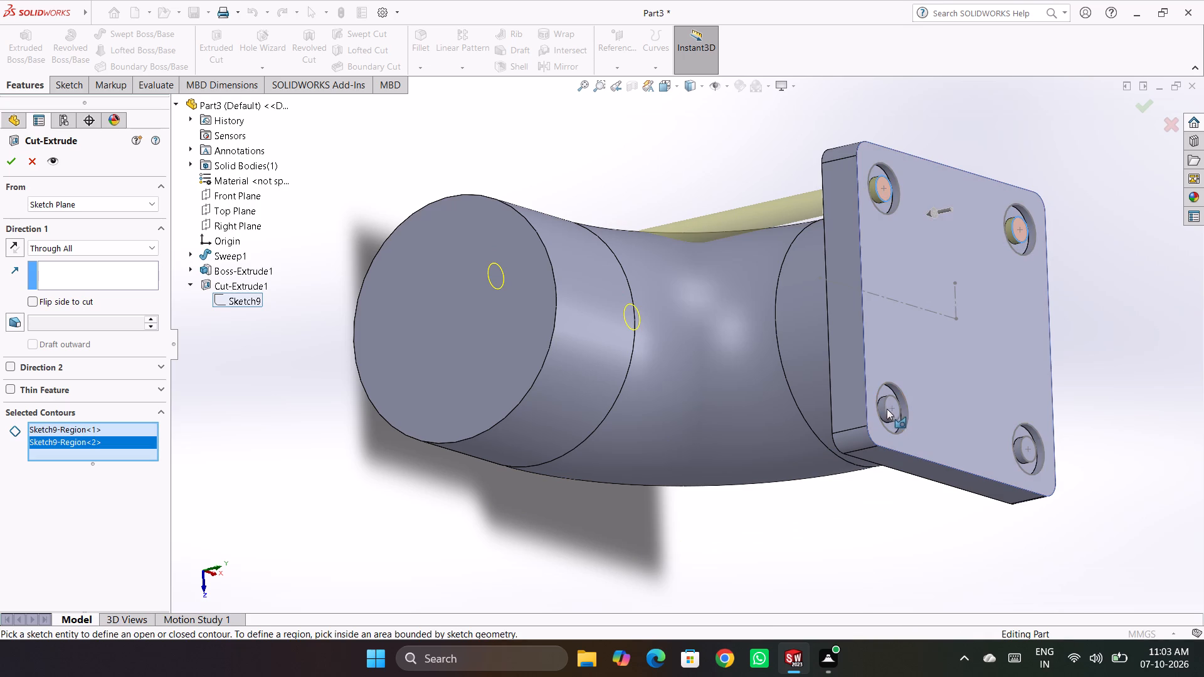
left_click(889, 410)
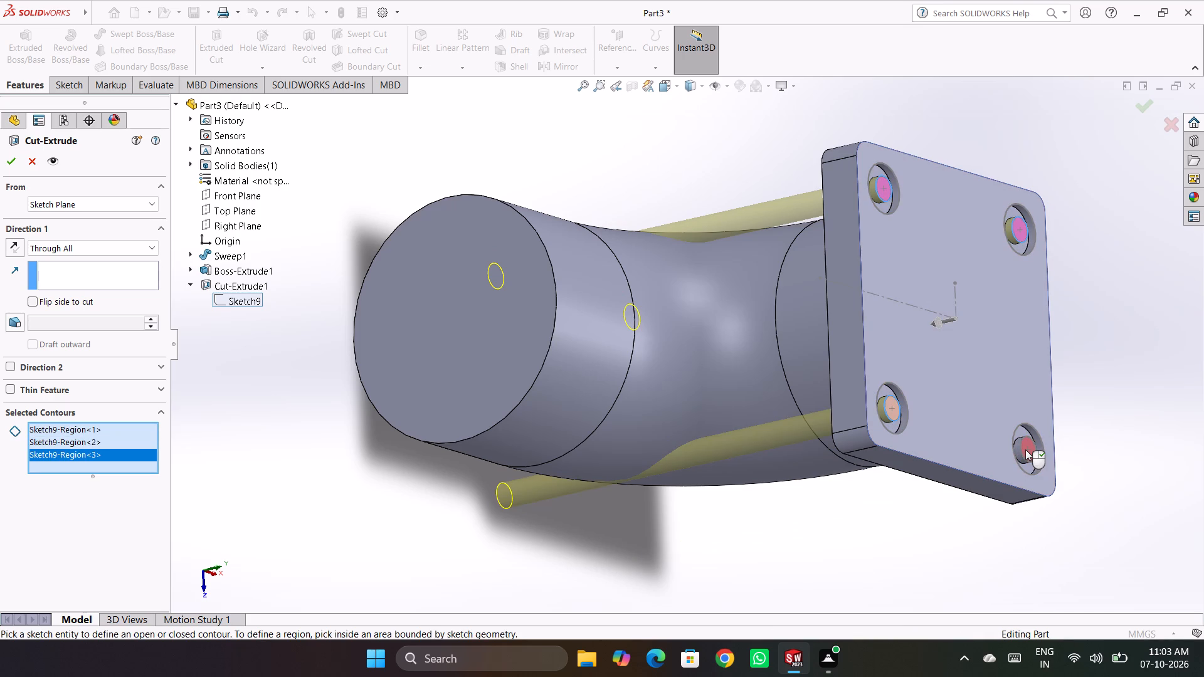
left_click(1025, 449)
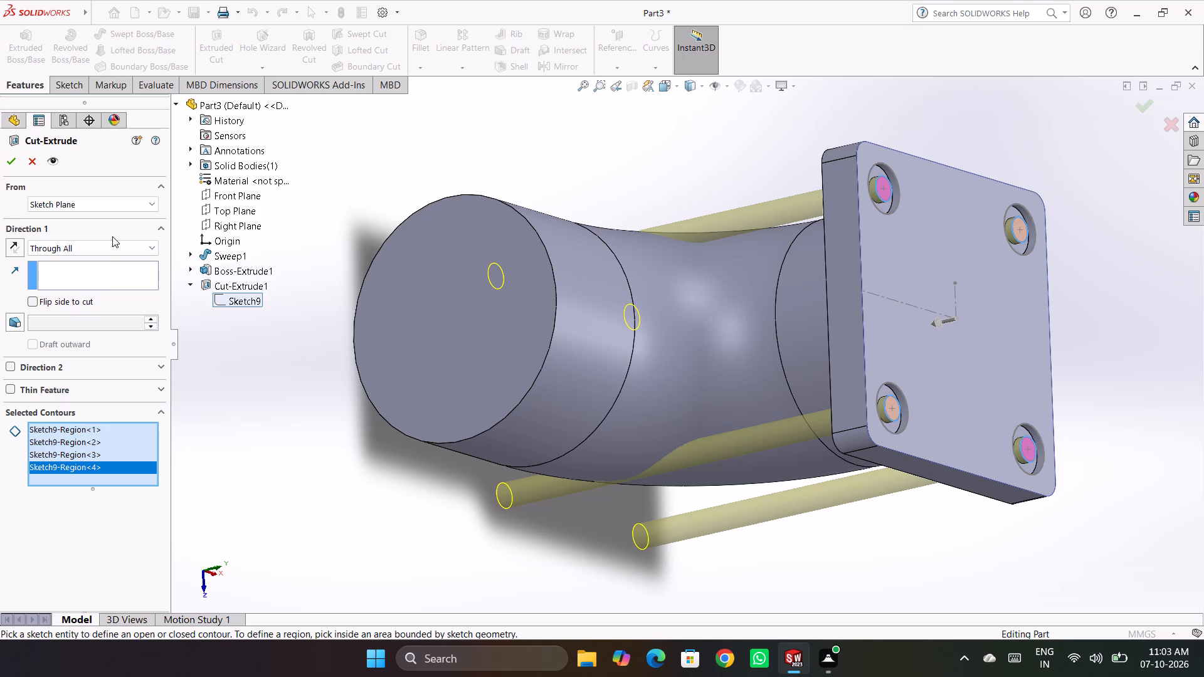
Change the cut's end condition to Blind with a 50 mm depth and finish the four bolt holes.
left_click(108, 236)
left_click(107, 248)
left_click(100, 267)
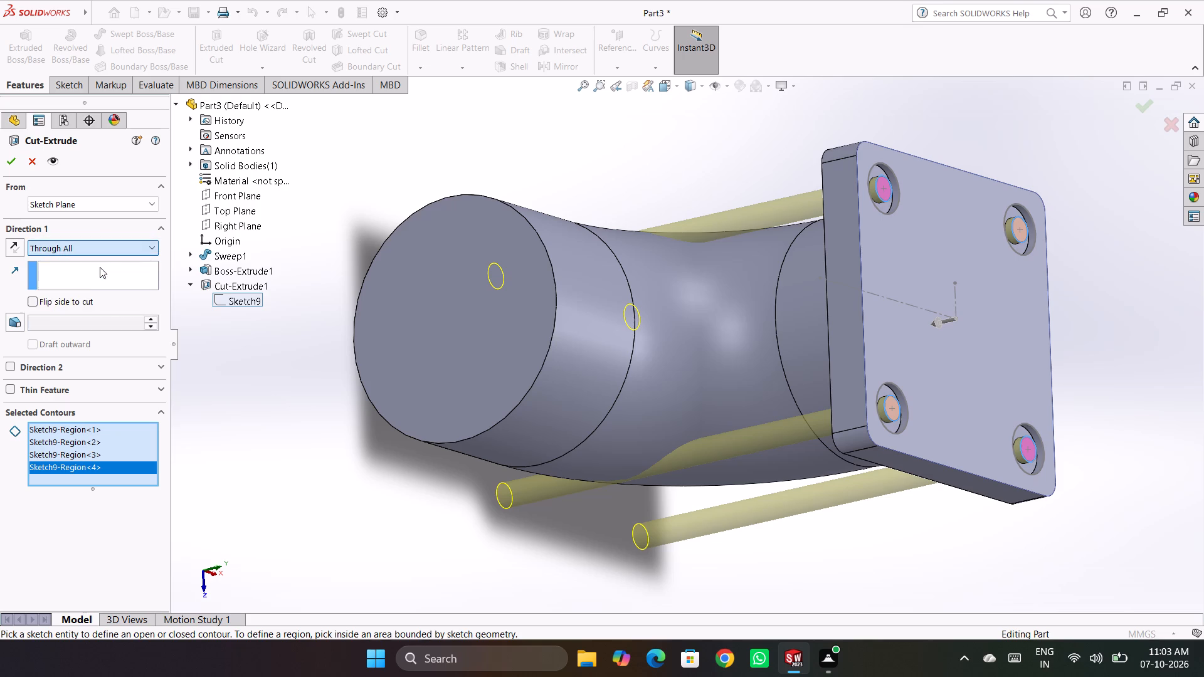
left_click(98, 249)
left_click(95, 257)
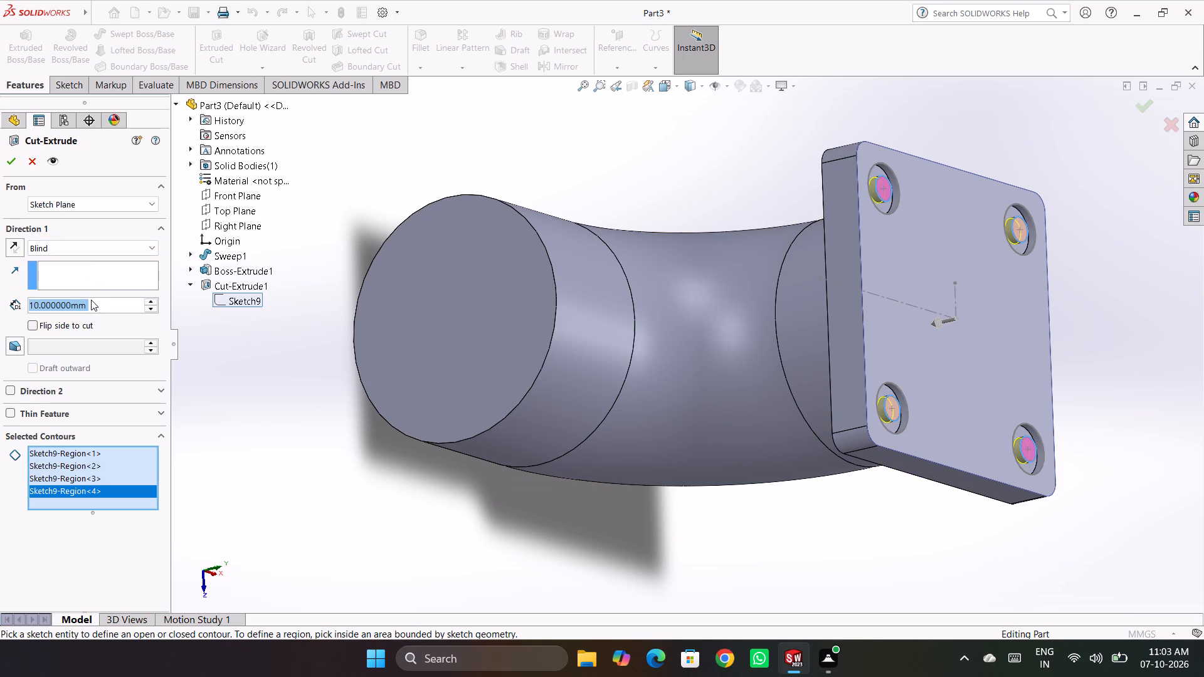
type("50")
key("Return")
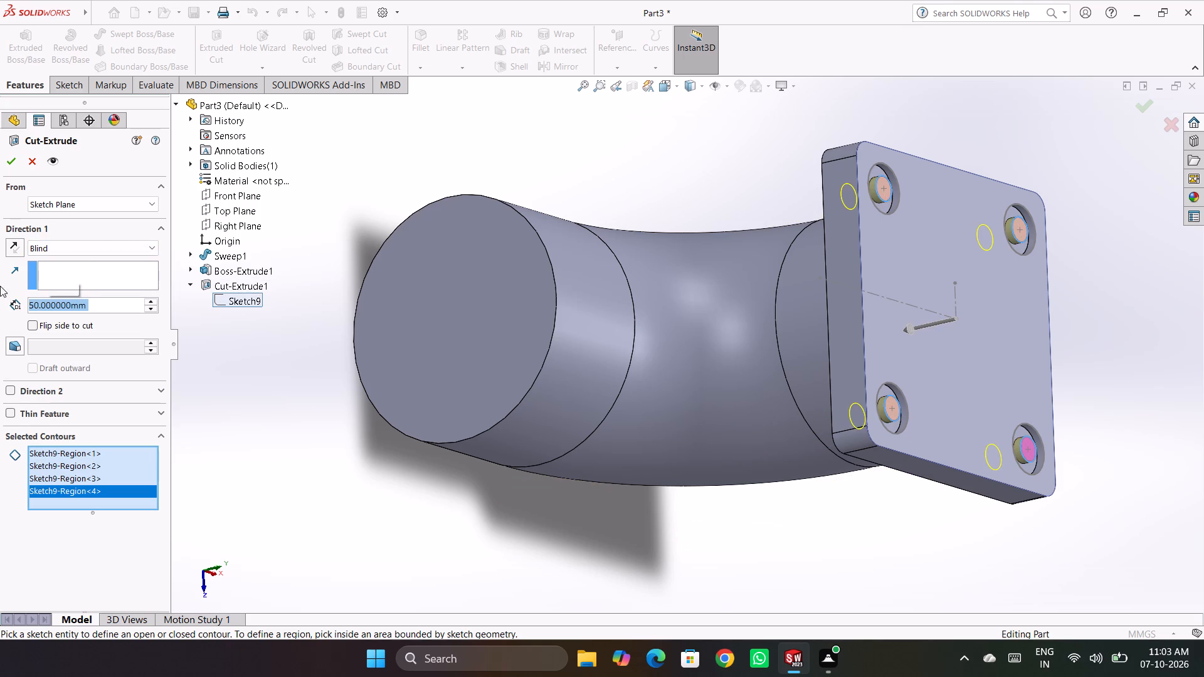
left_click(17, 158)
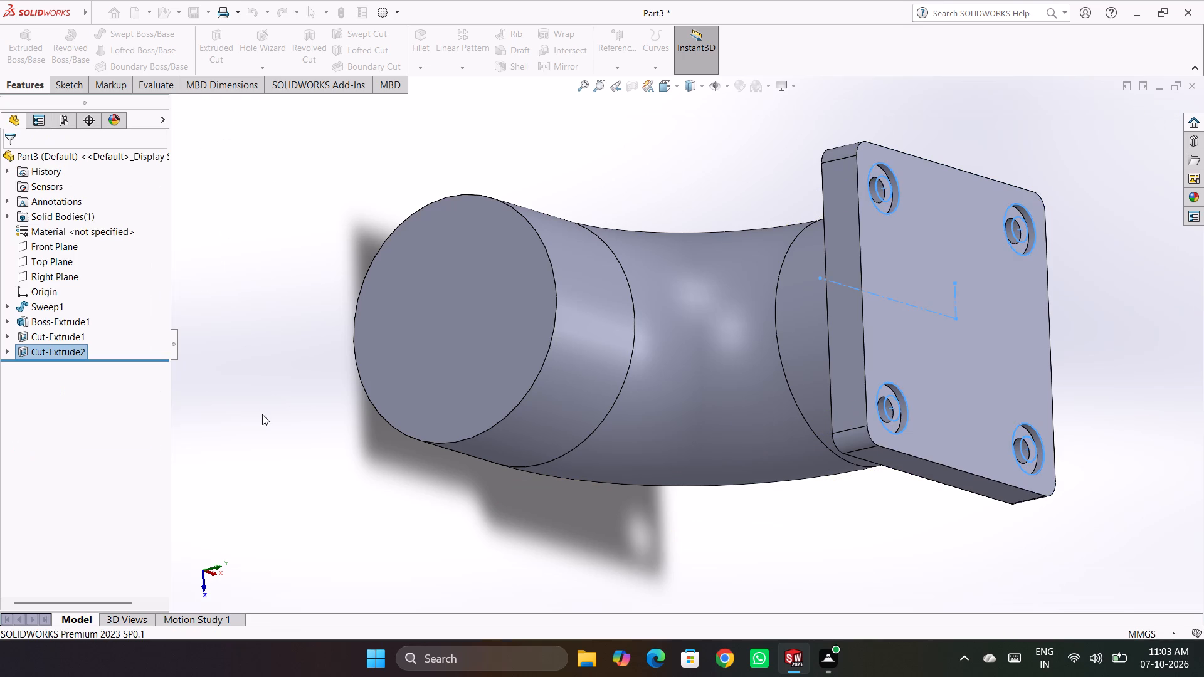
Start a new sketch on the circular end face of the pipe opposite the flange.
left_click(650, 503)
middle_click_drag(856, 561, 741, 566)
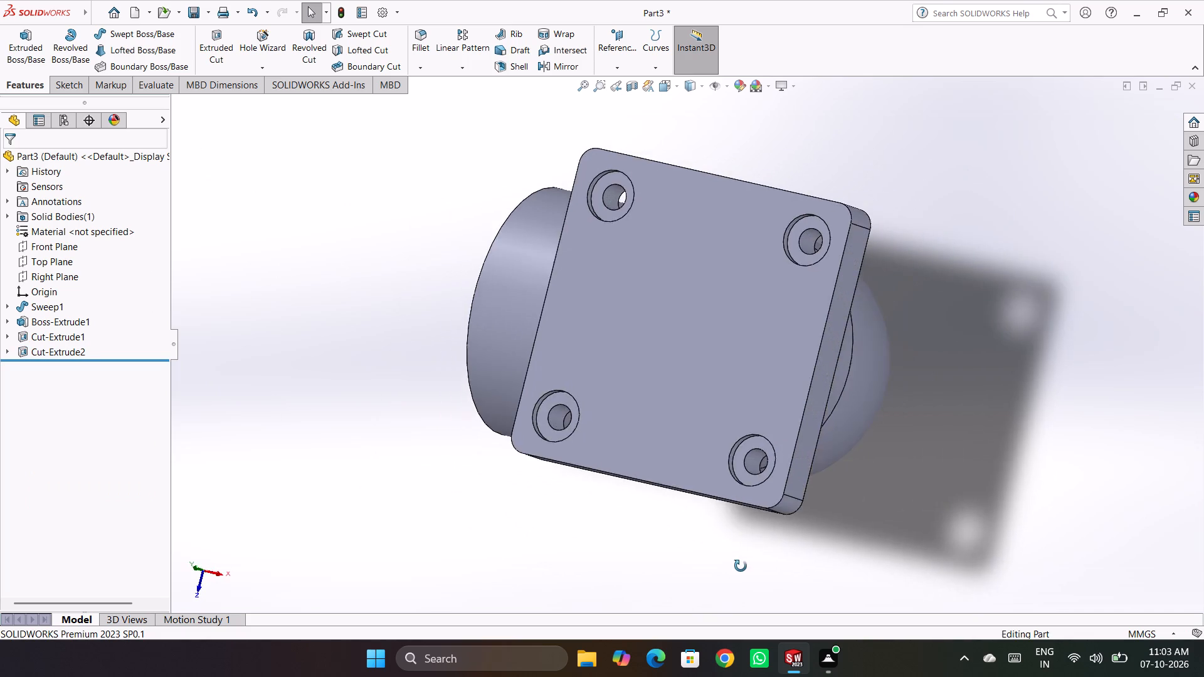
middle_click_drag(741, 566, 919, 607)
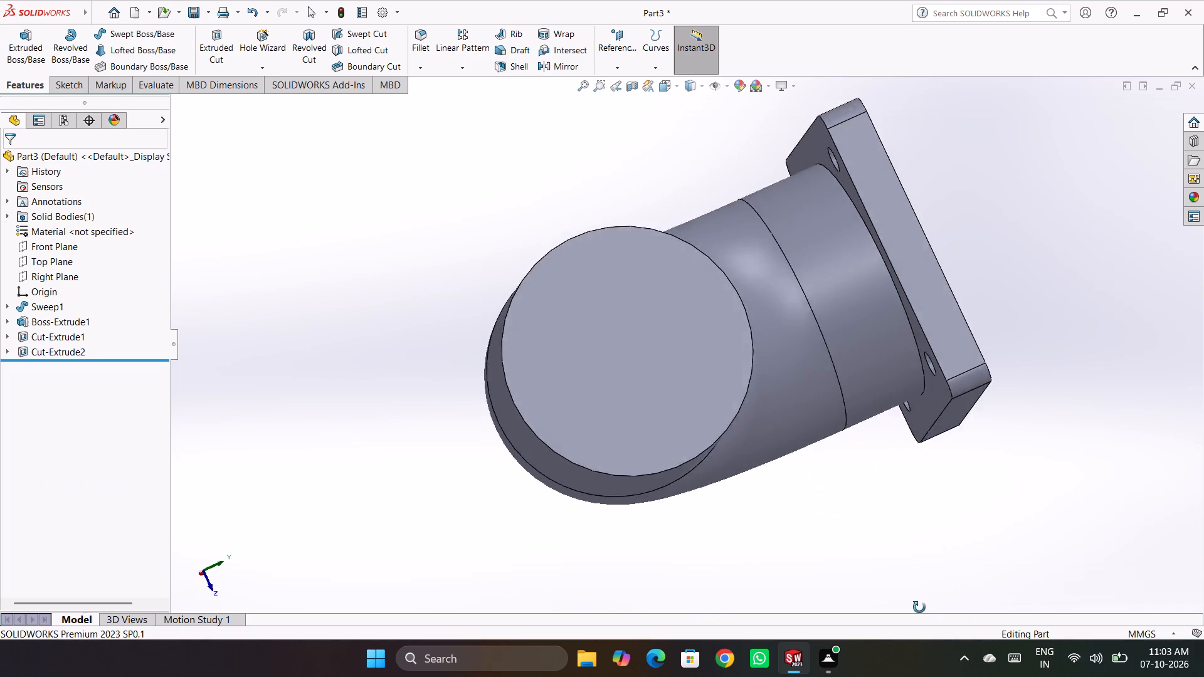
middle_click_drag(919, 607, 921, 604)
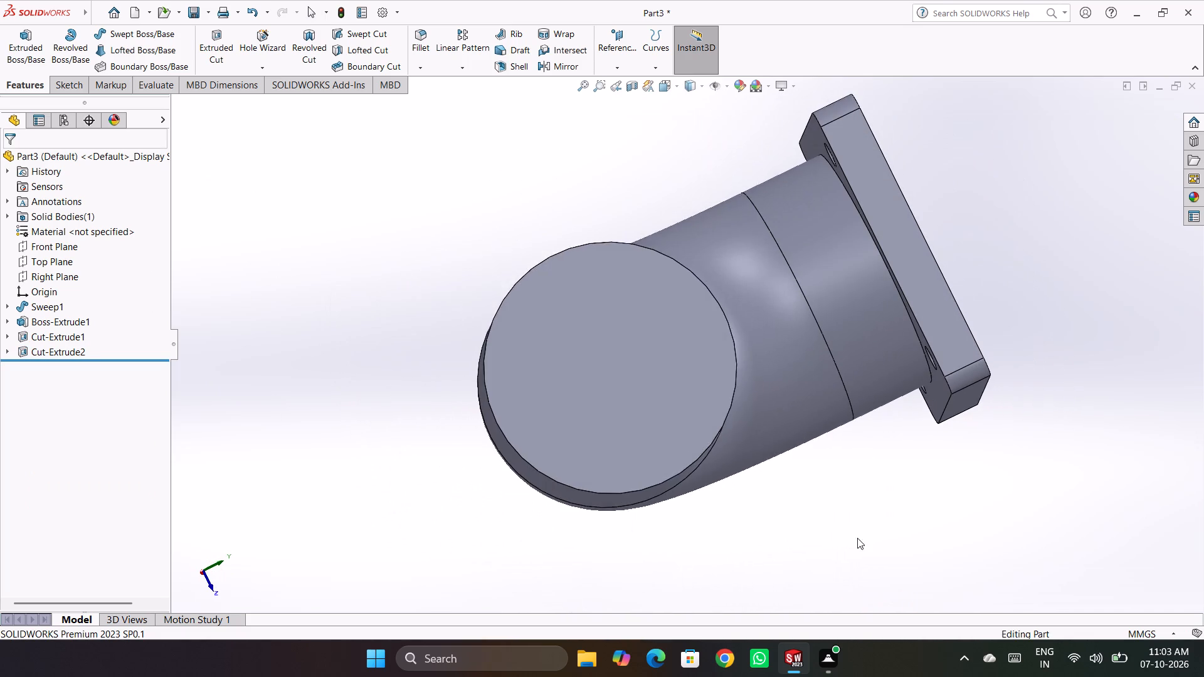
right_click(554, 362)
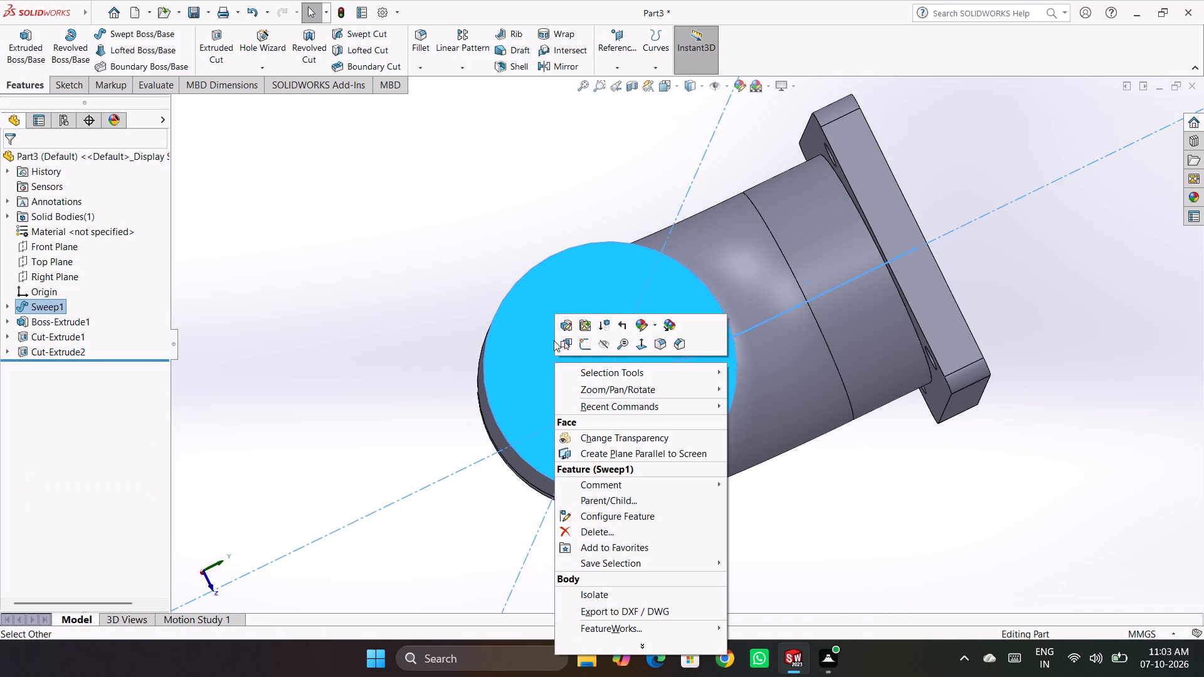
left_click(589, 350)
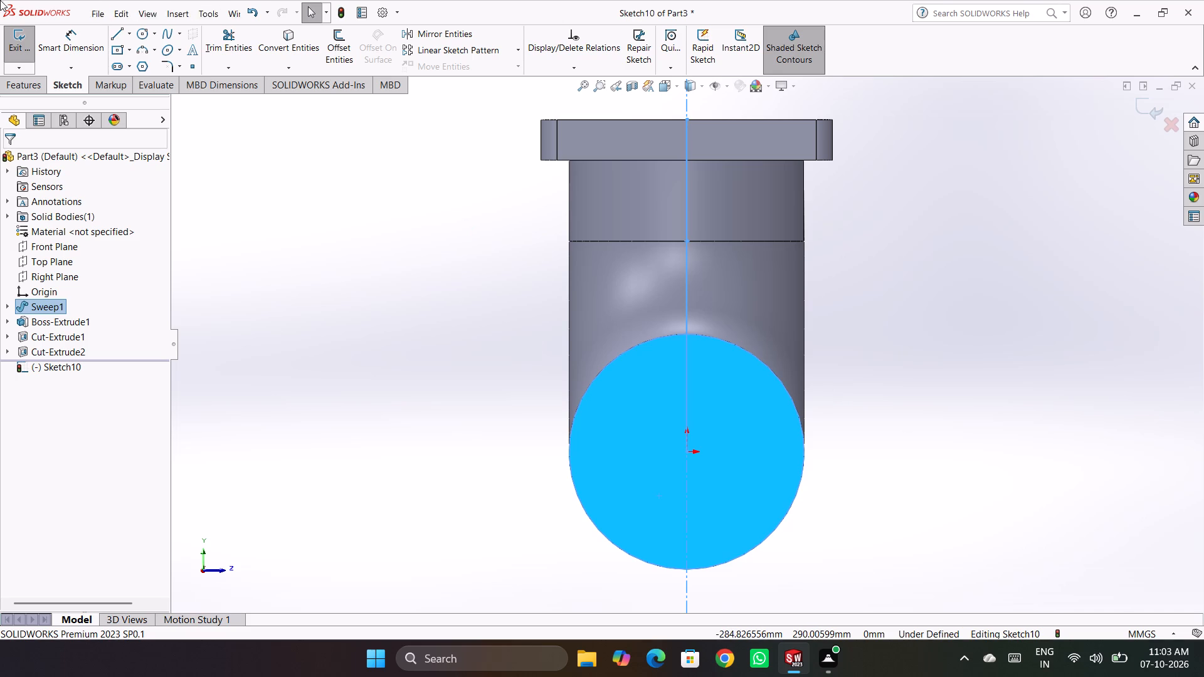
Sketch a center rectangle about 348 mm wide and 329 mm high, centred on the origin of the pipe's end face.
left_click(118, 50)
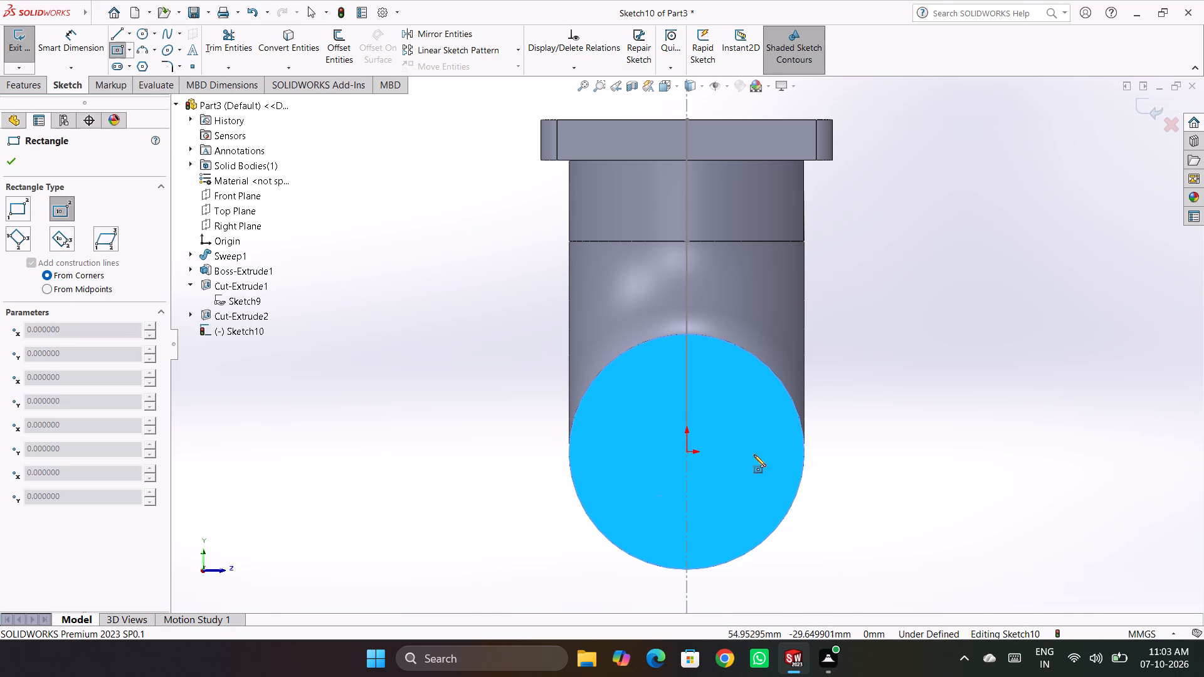
left_click(688, 449)
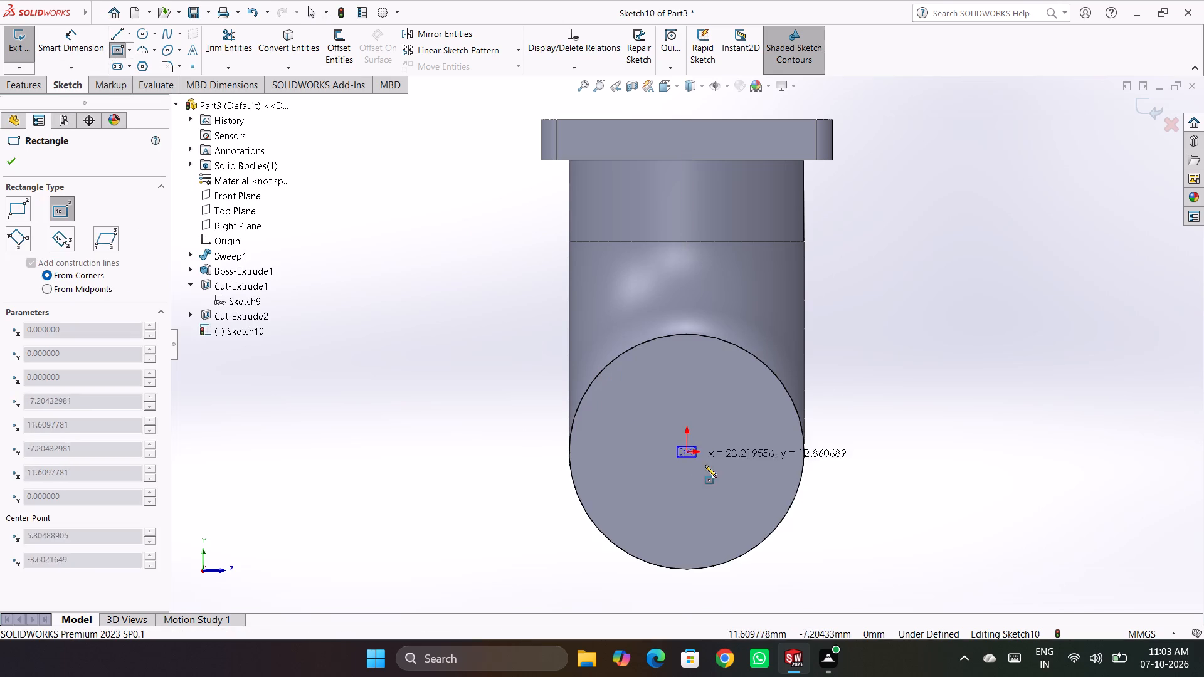
left_click(828, 585)
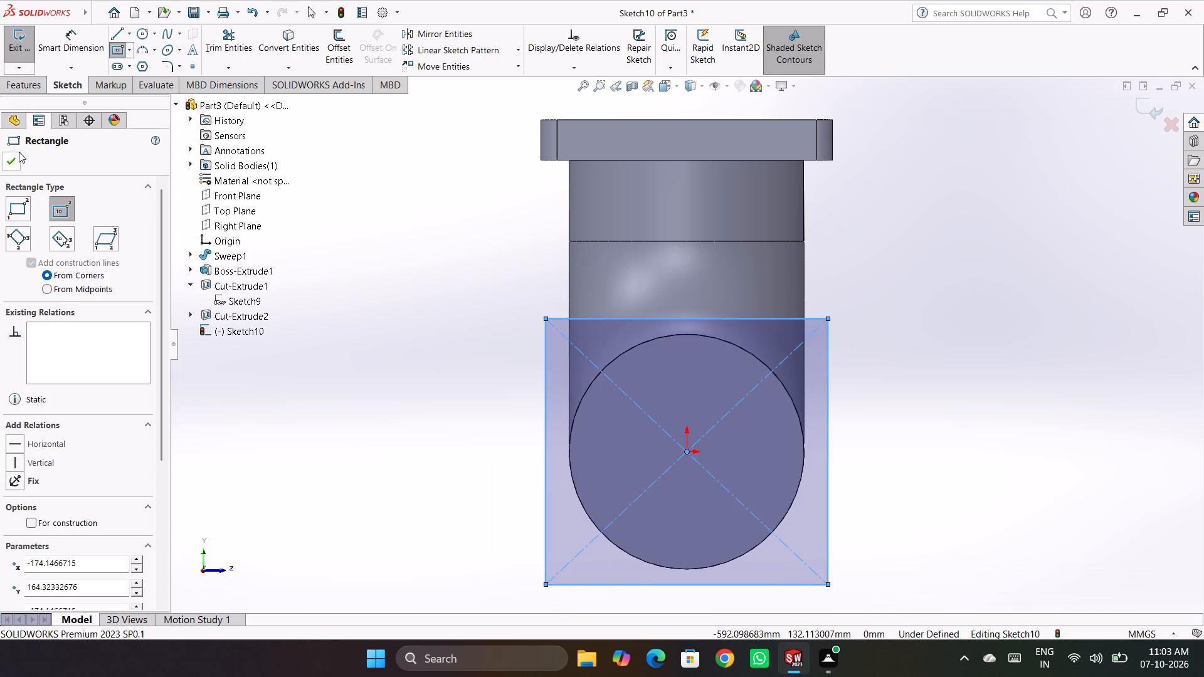
left_click(10, 163)
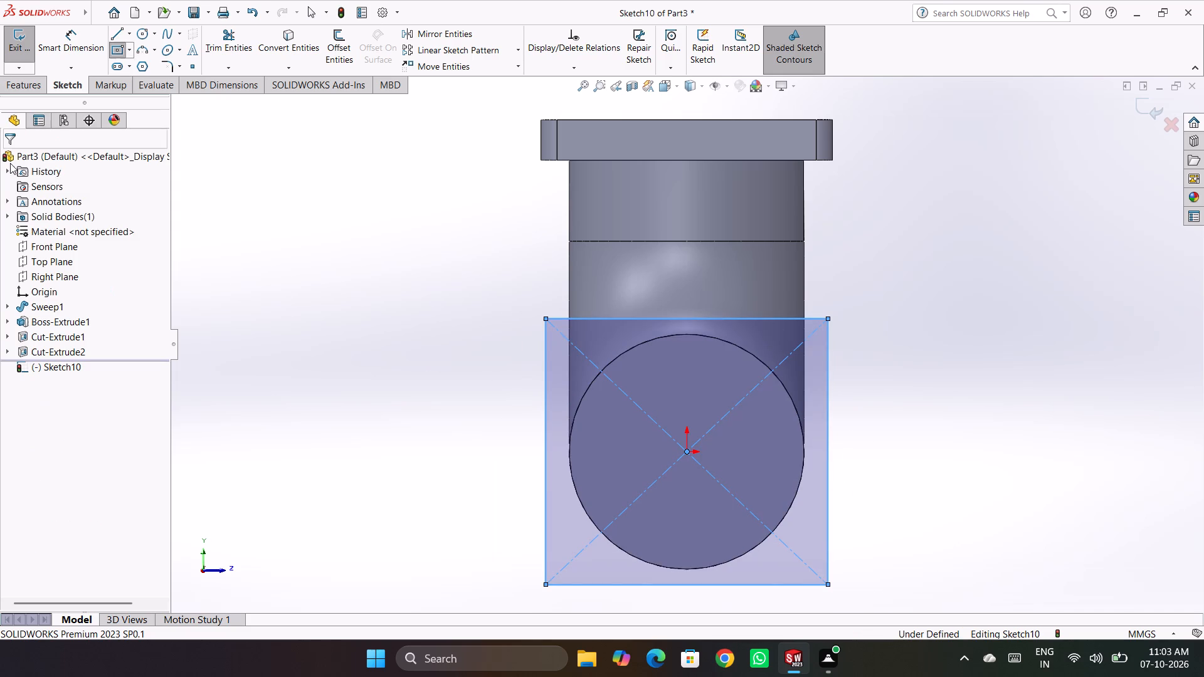
Dimension the rectangle's height and width to 360 mm each.
scroll(492, 281, "up", 2)
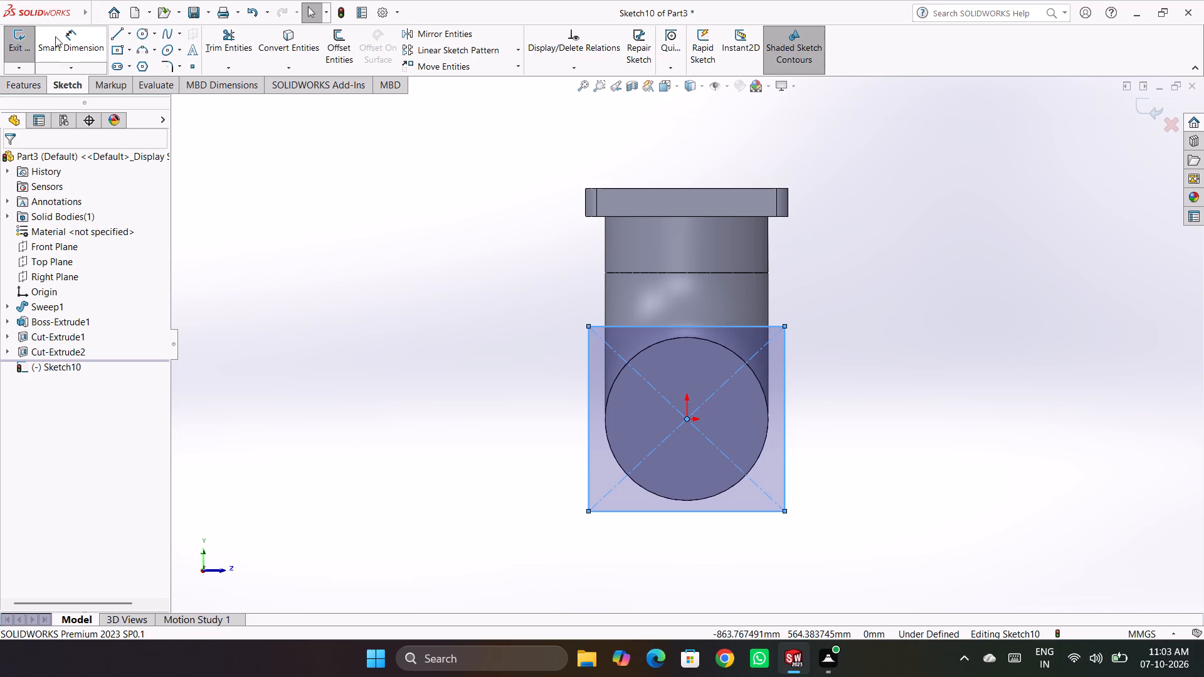
left_click(56, 37)
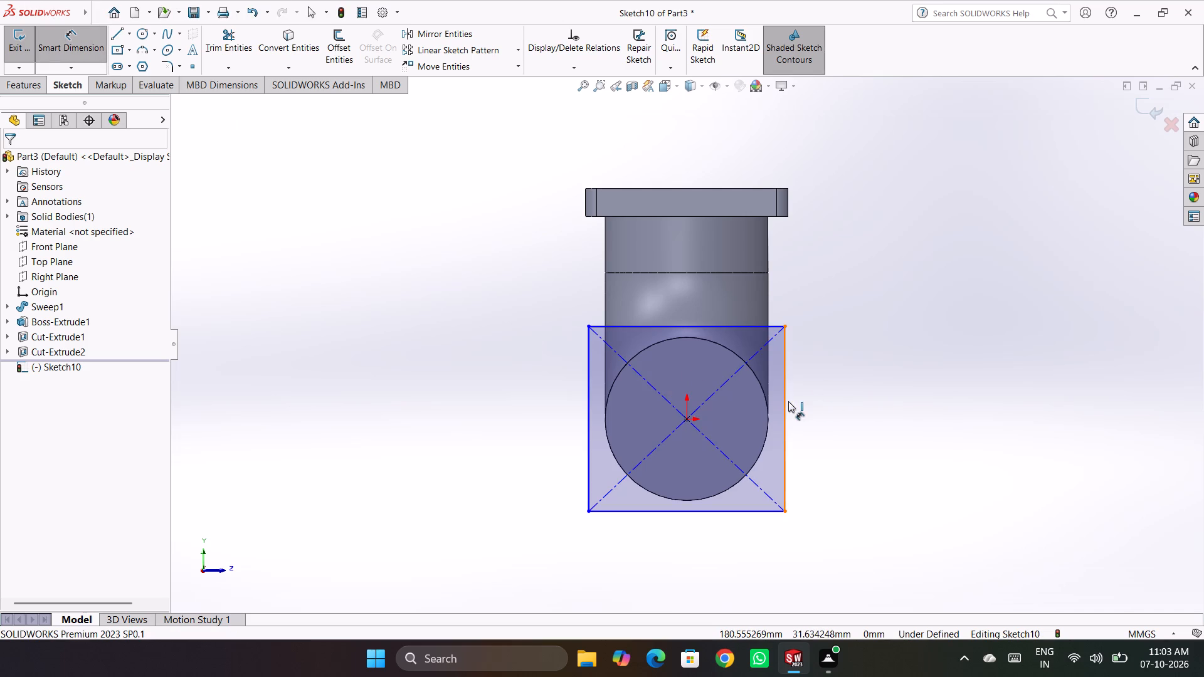
left_click(788, 401)
left_click(897, 401)
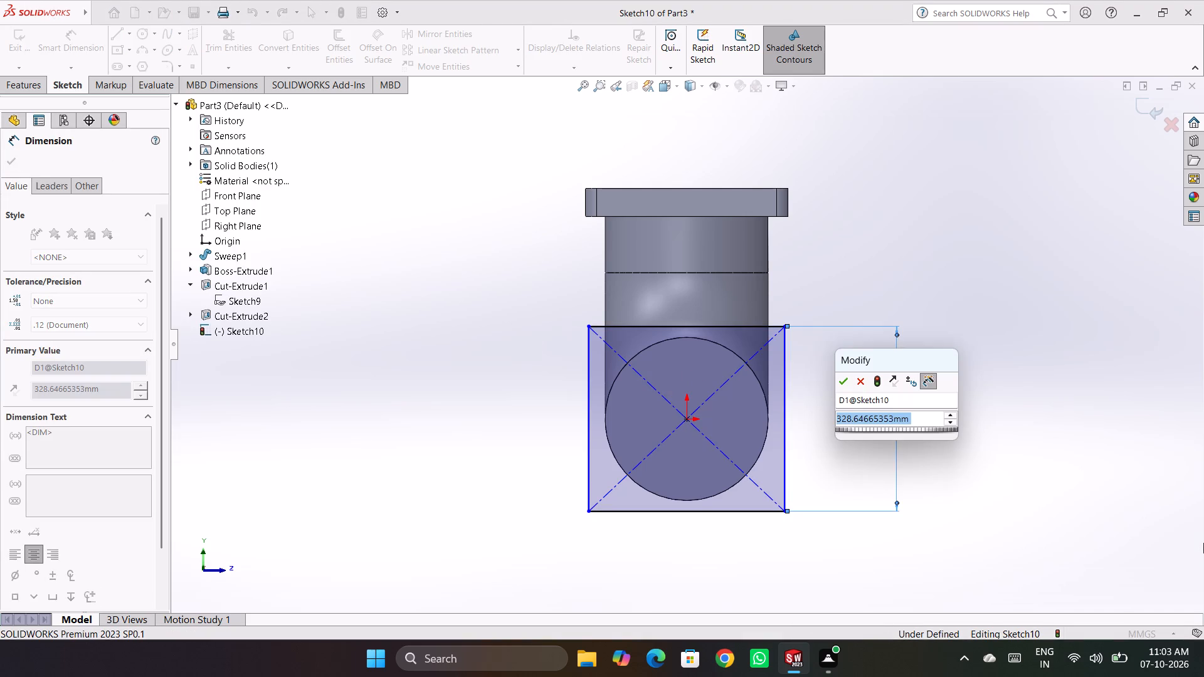
key("3")
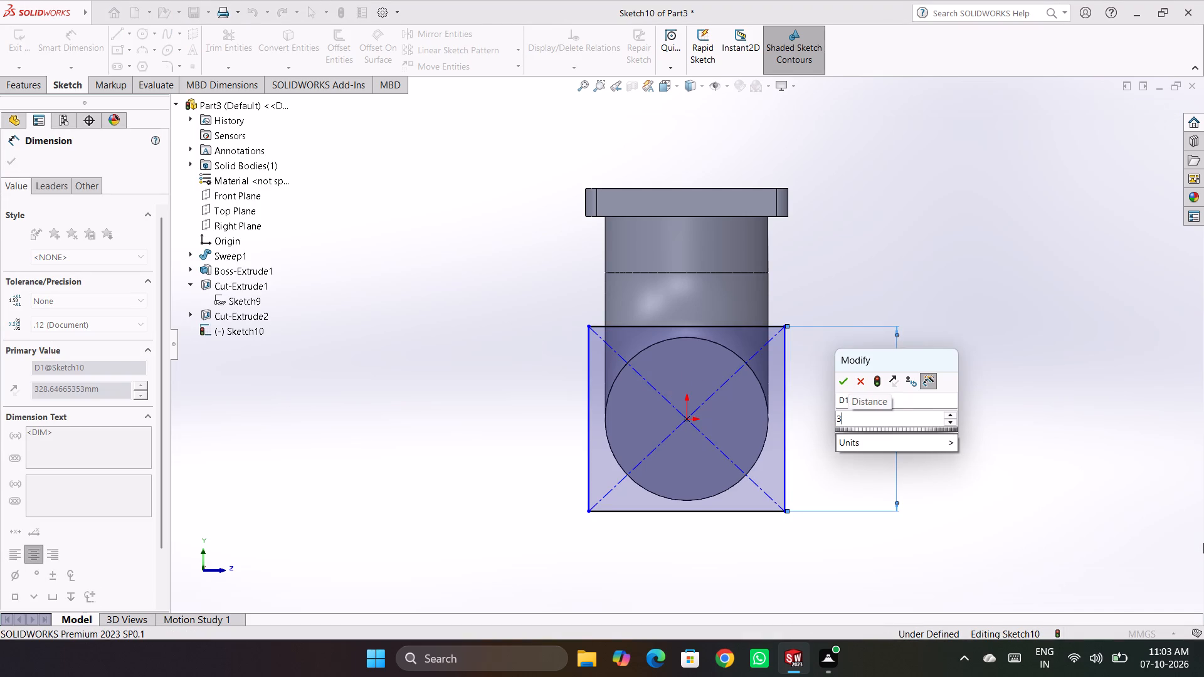
type("60")
key("Return")
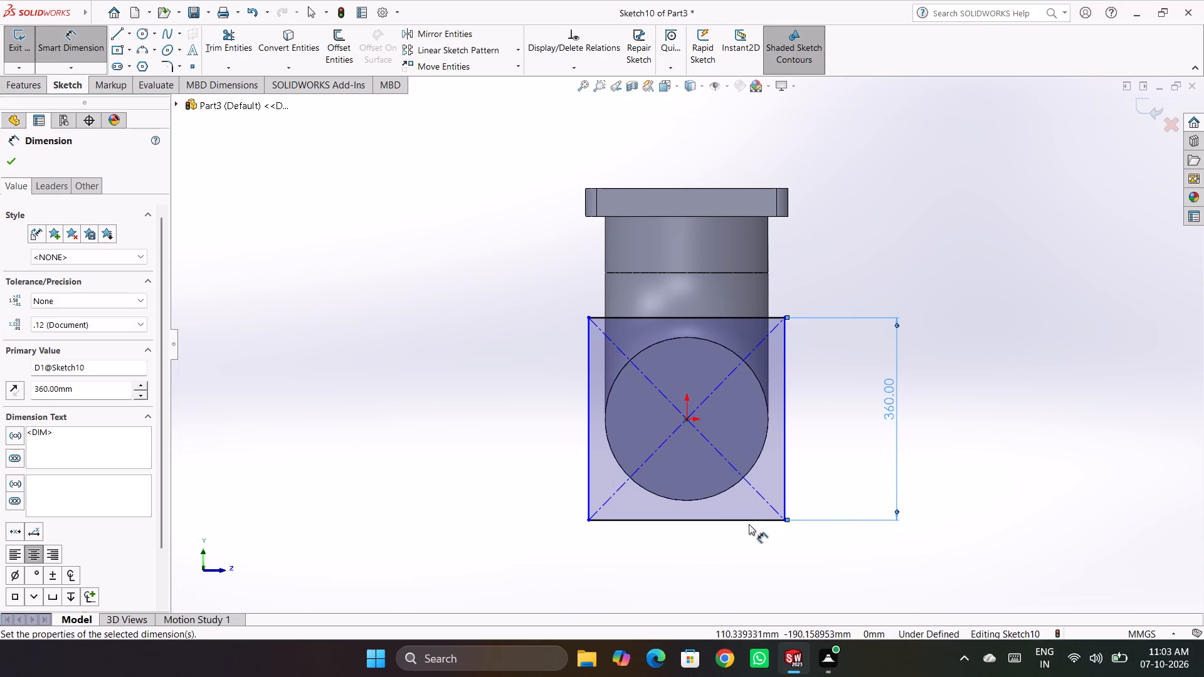
left_click(748, 521)
left_click(746, 561)
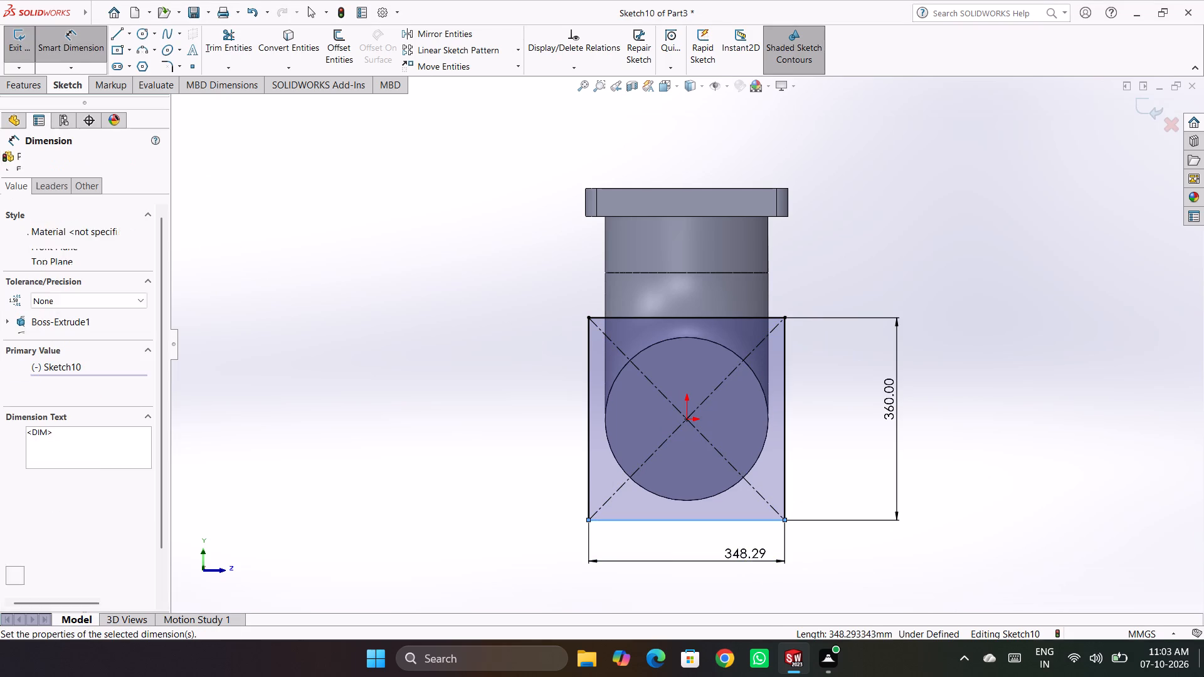
key("0")
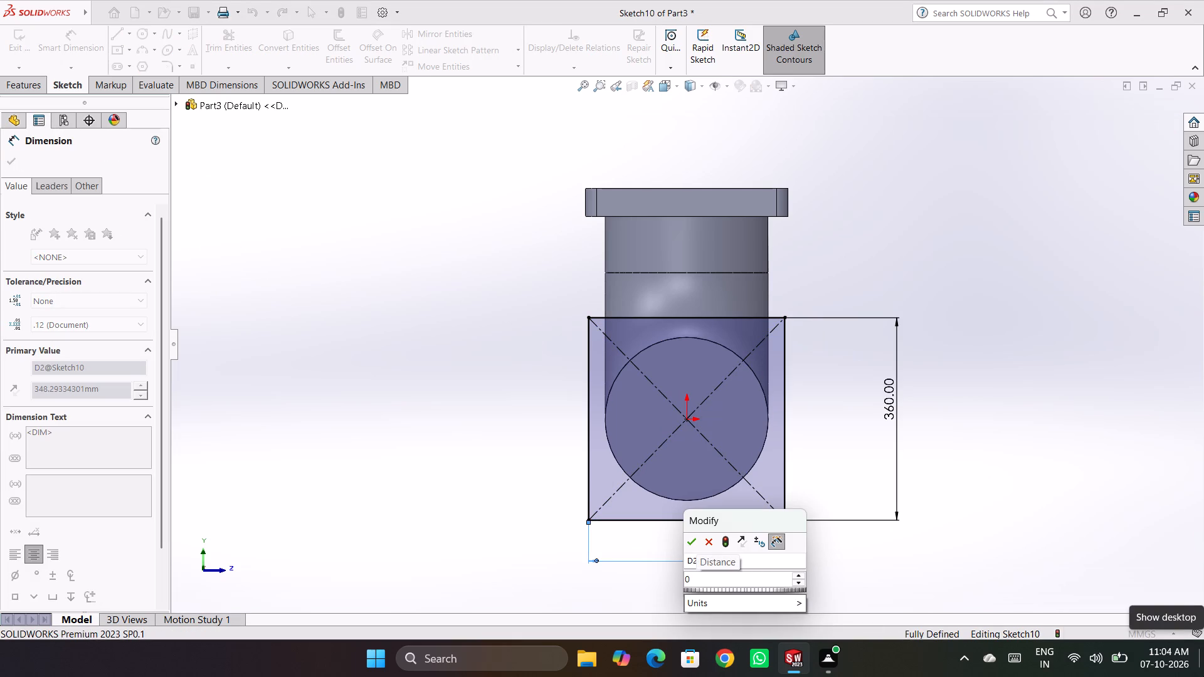
key("BackSpace")
type("360")
key("Return")
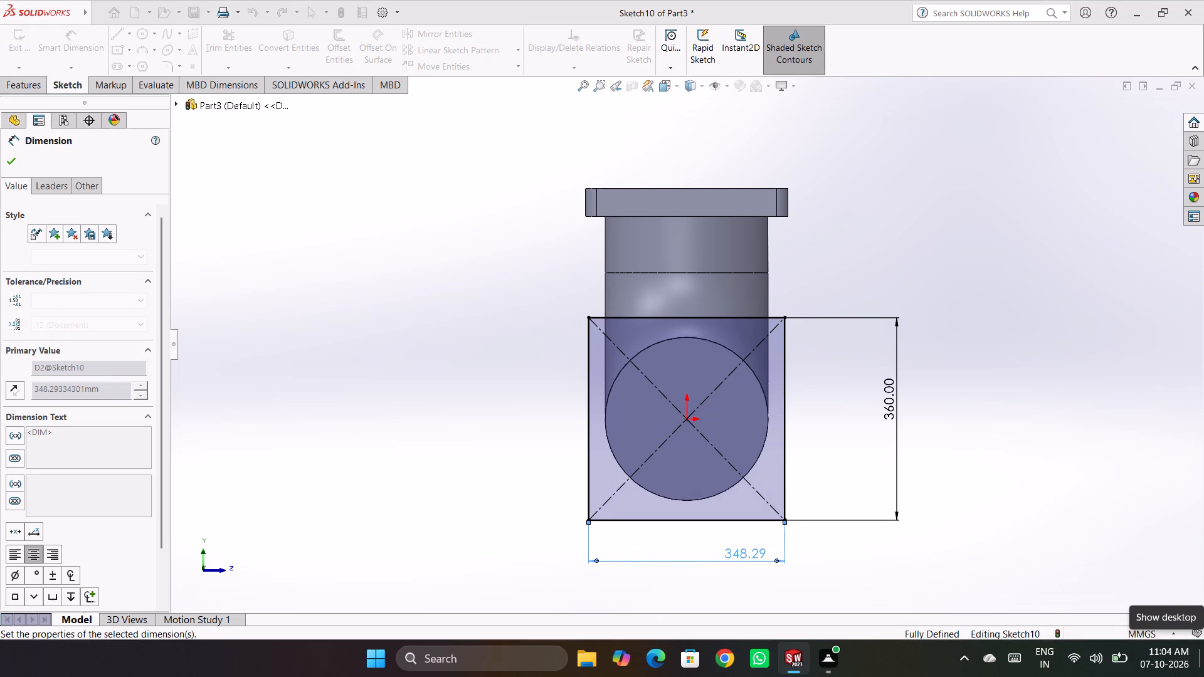
left_click(1026, 435)
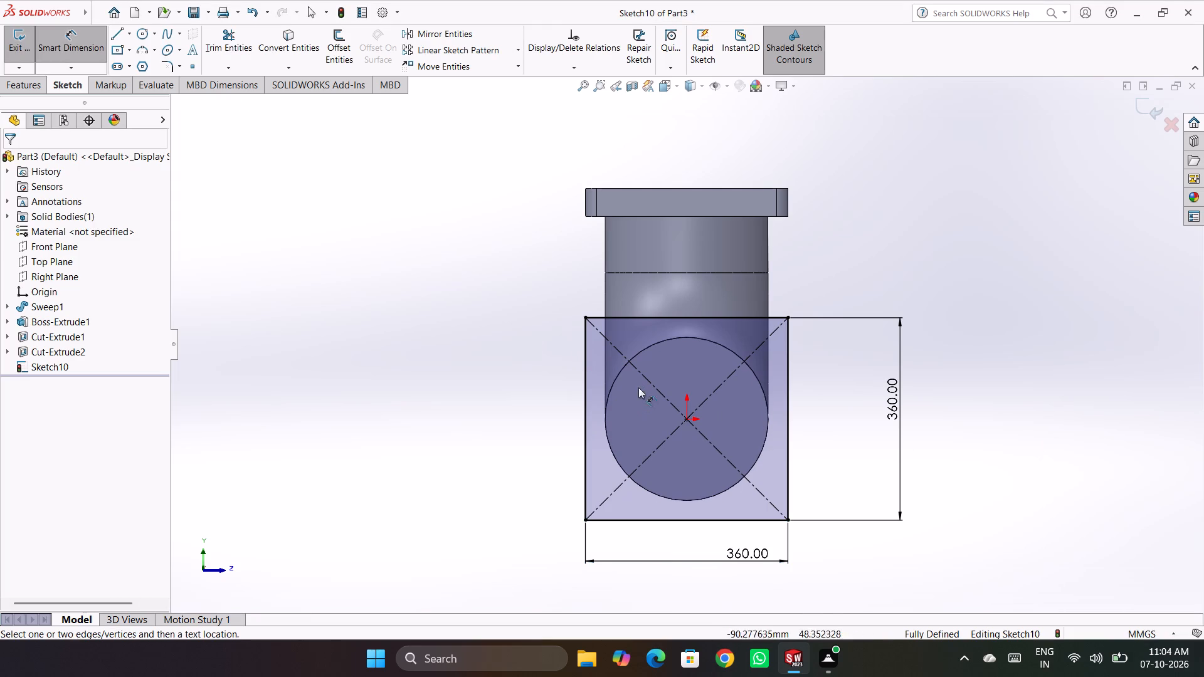
Apply 20 mm sketch fillets to all four corners of the square.
left_click(168, 63)
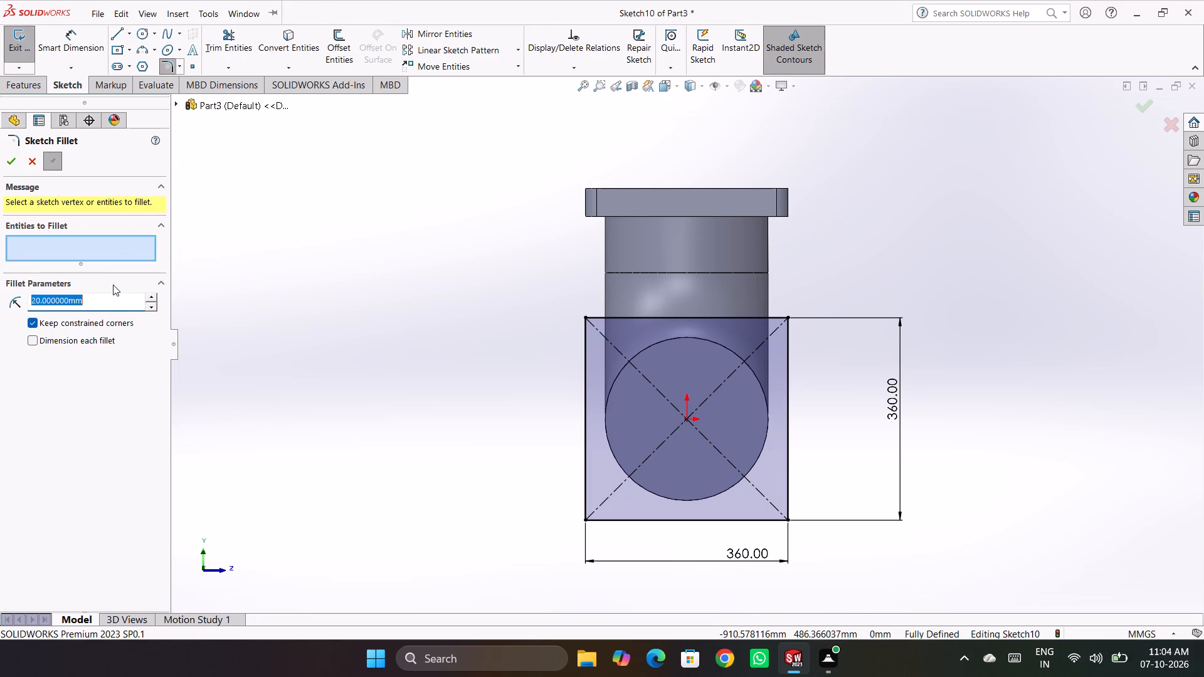
left_click(50, 244)
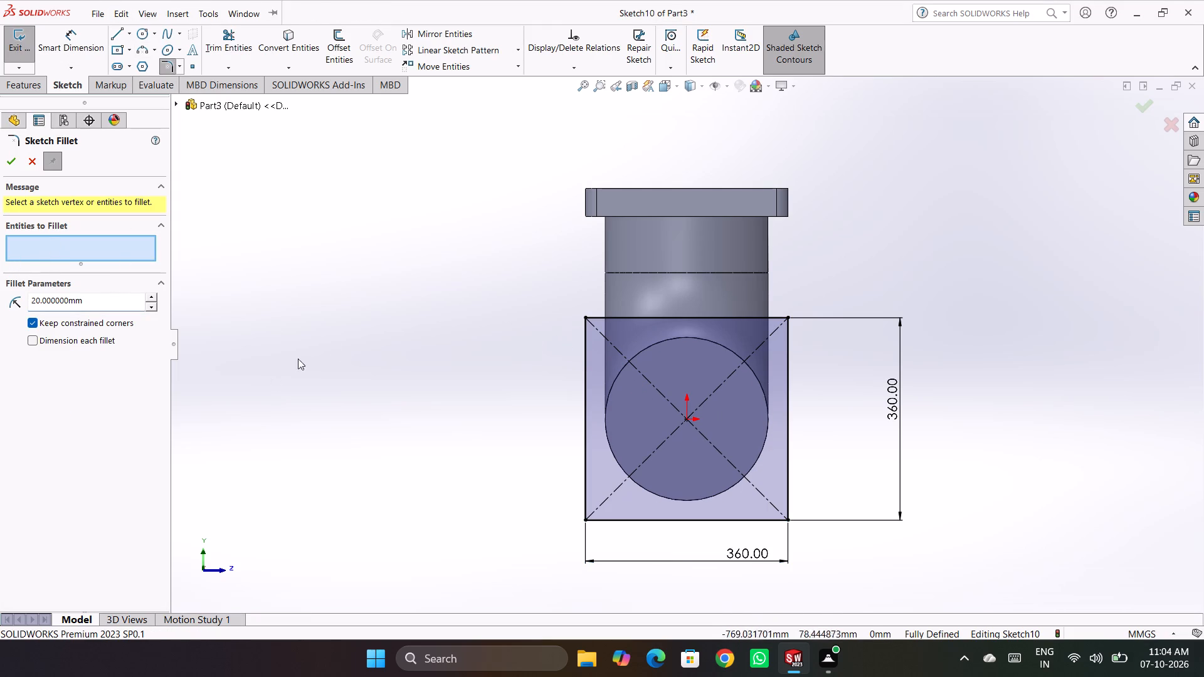
left_click(586, 317)
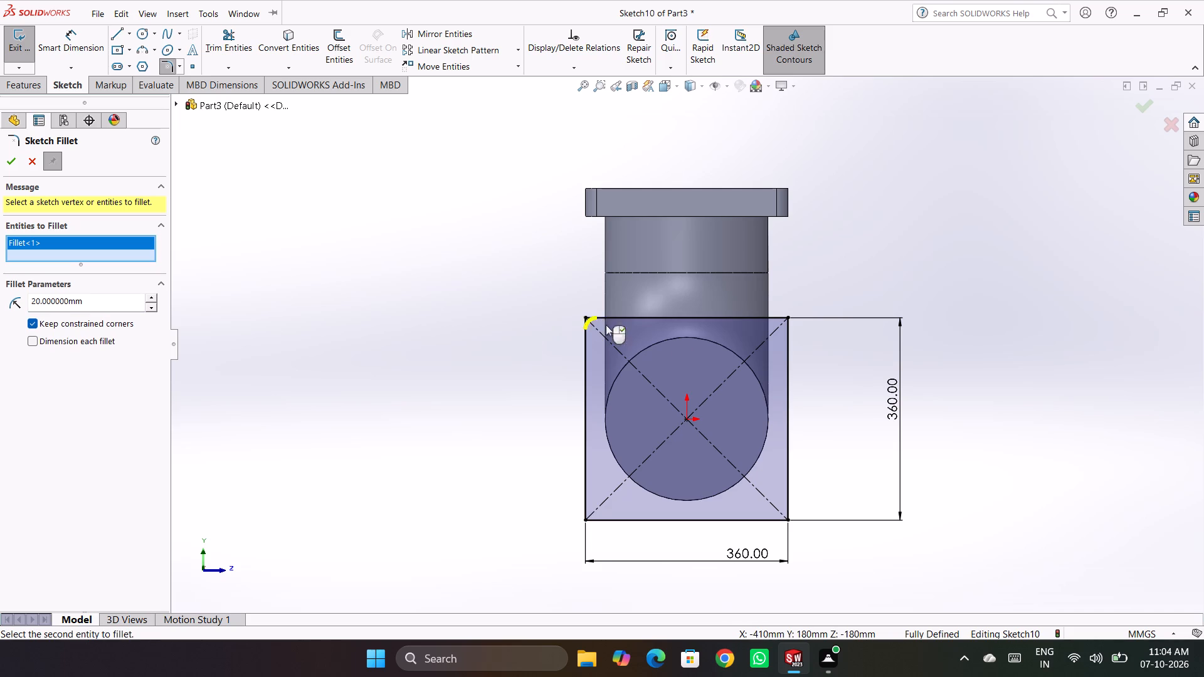
left_click(785, 318)
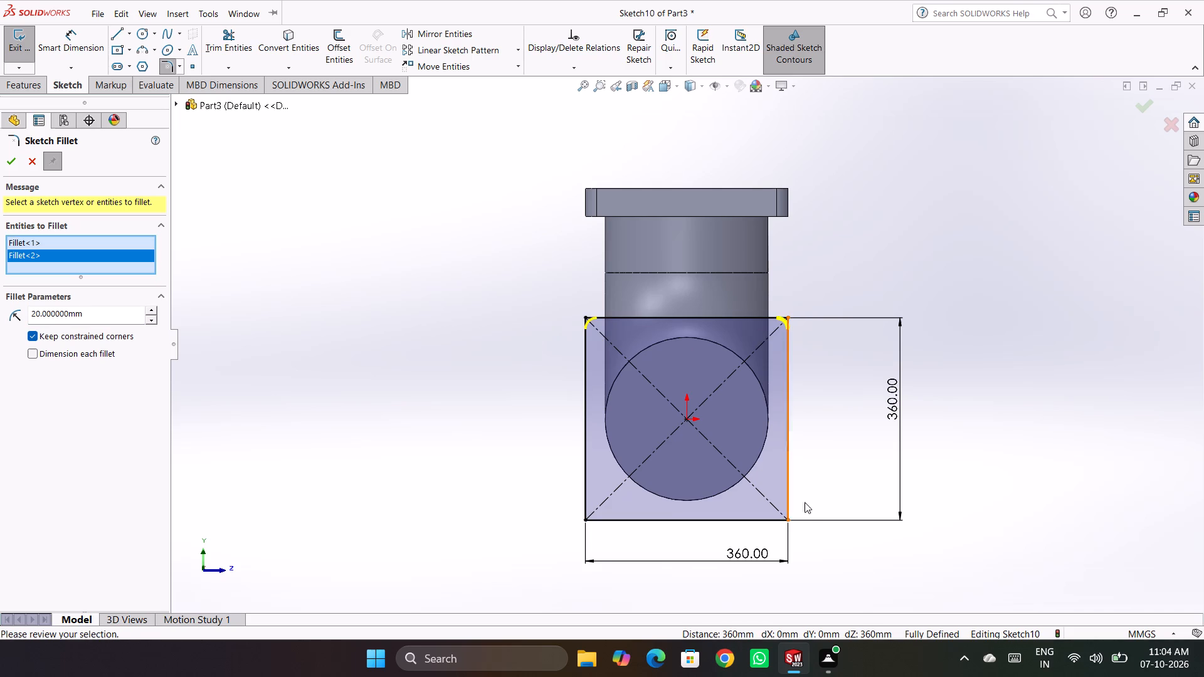
left_click(785, 519)
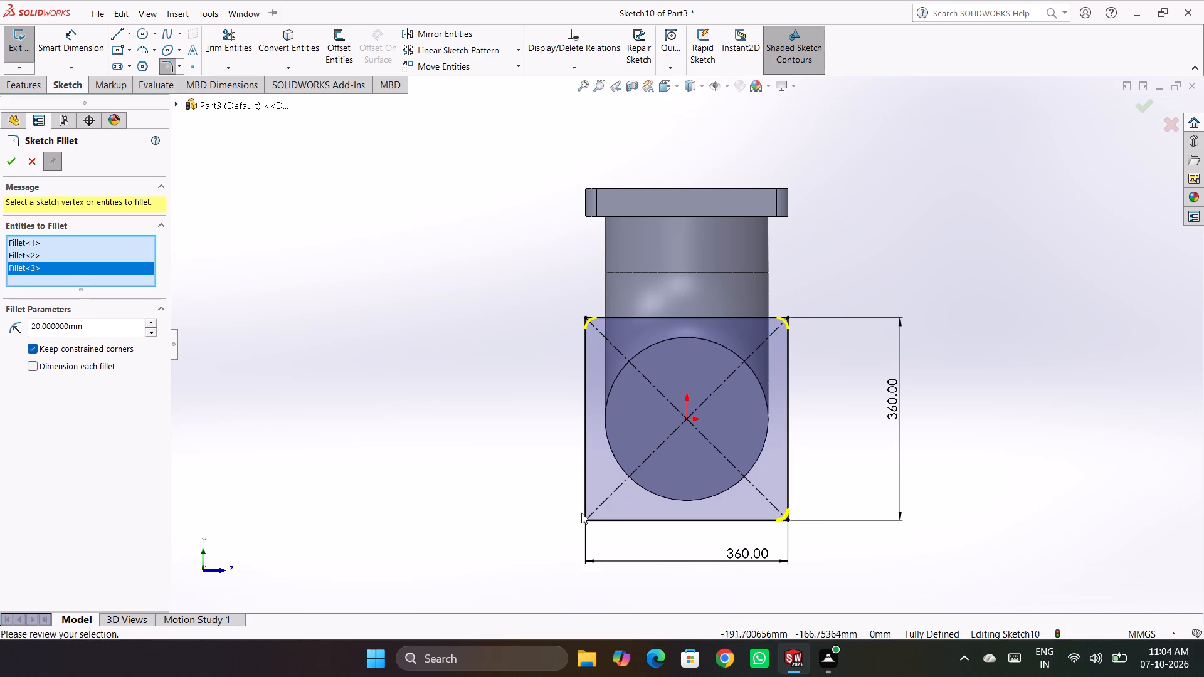
left_click(585, 519)
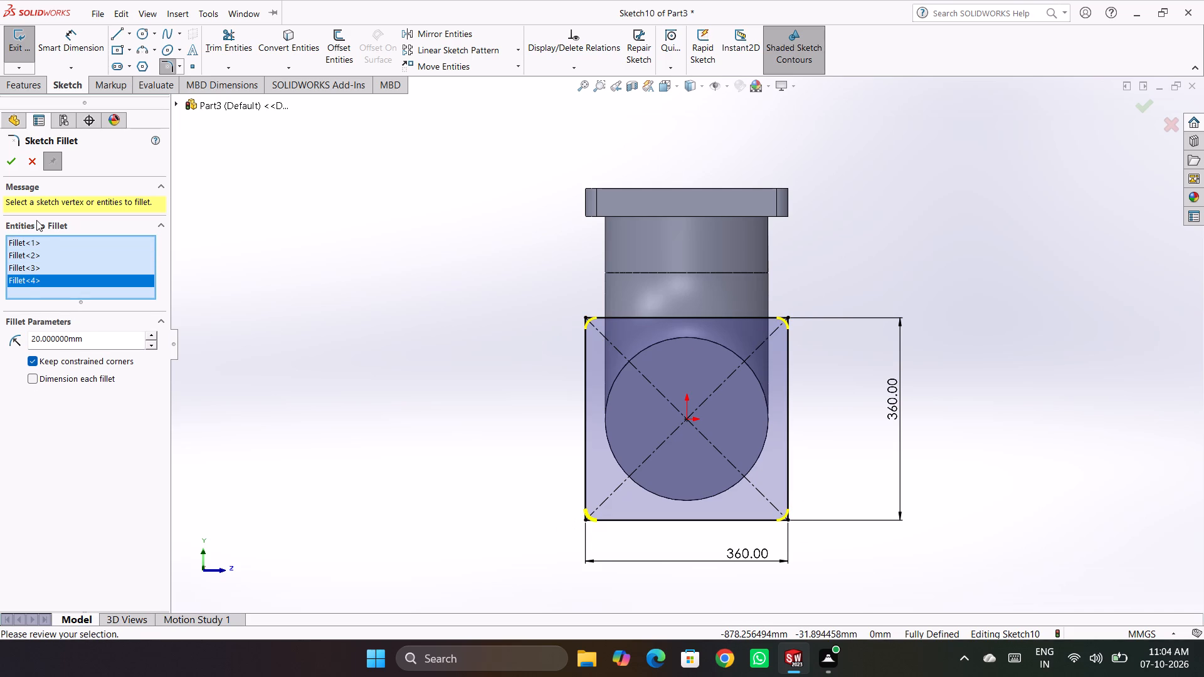
left_click(7, 164)
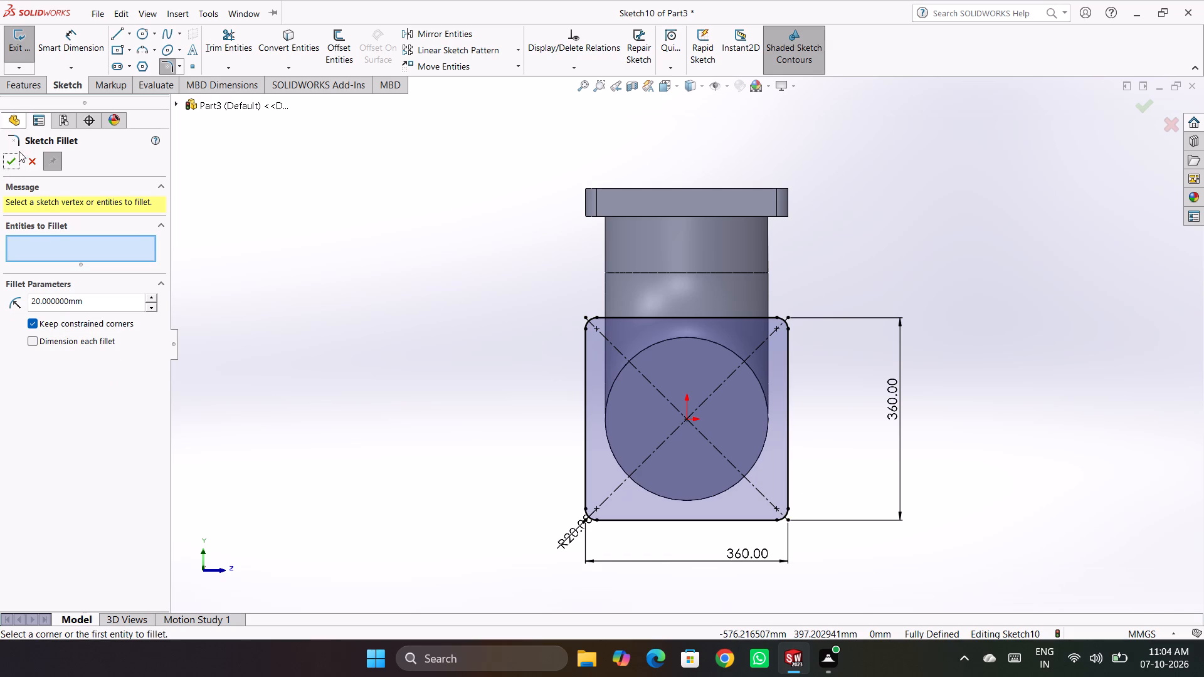
left_click(13, 157)
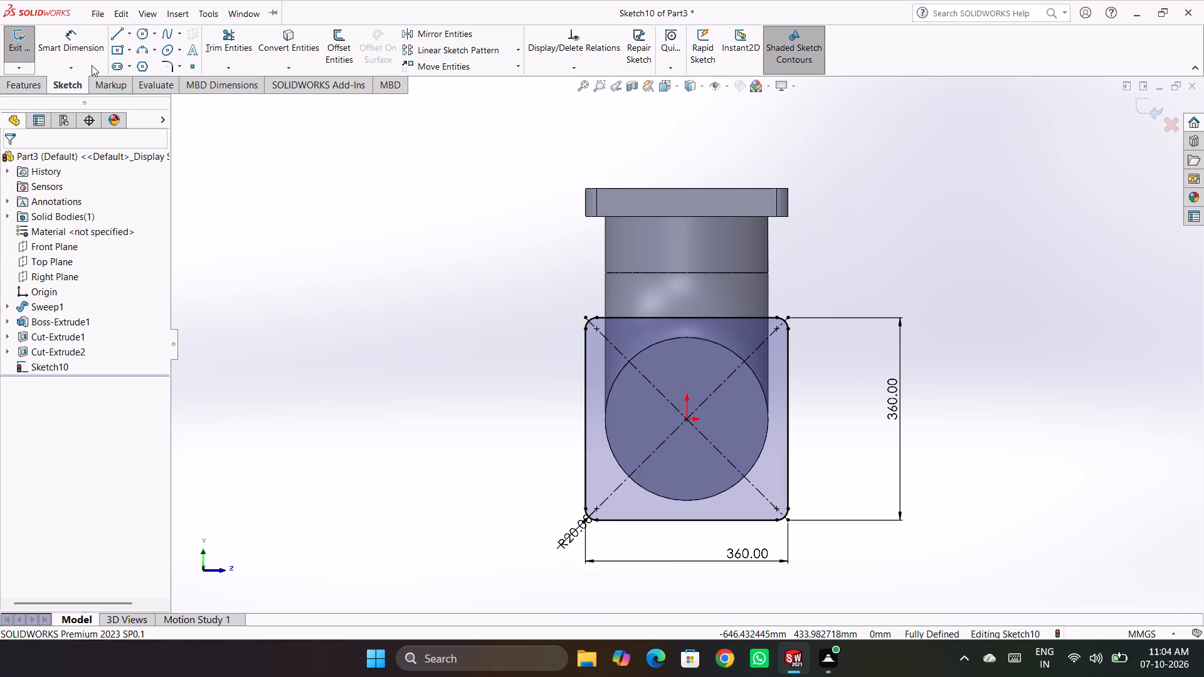
Extrude the rounded square as a 50 mm blind boss in the reversed direction, back over the pipe, merging the result.
left_click(25, 81)
left_click(1, 44)
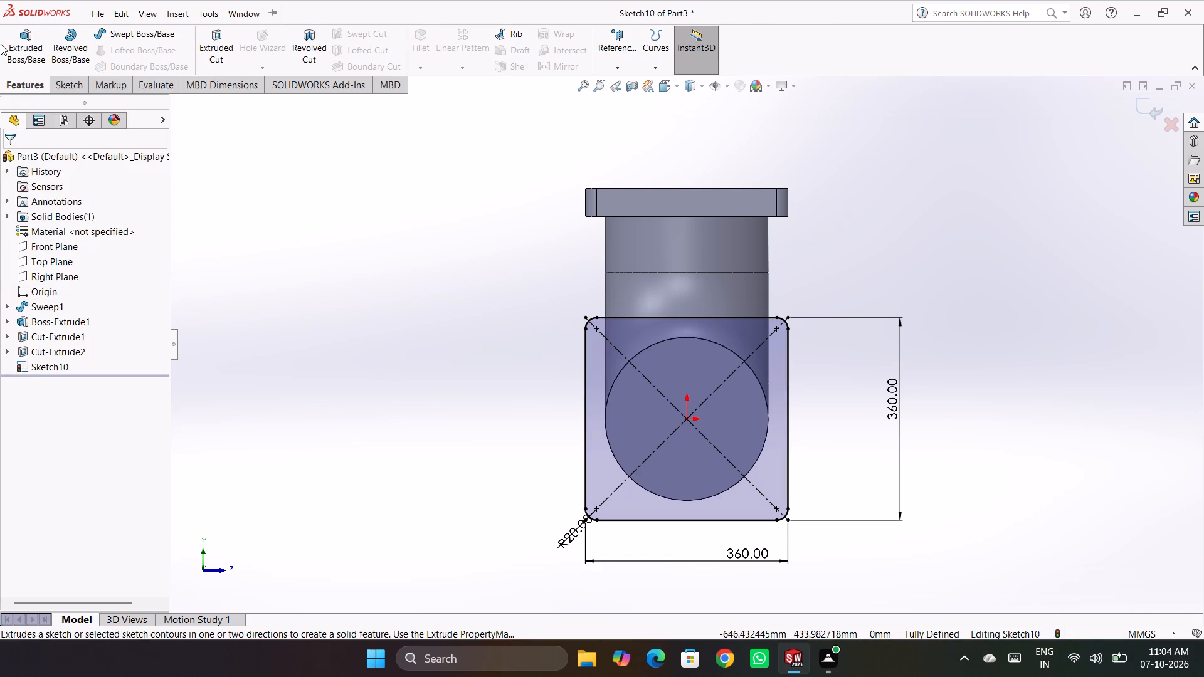
left_click(29, 53)
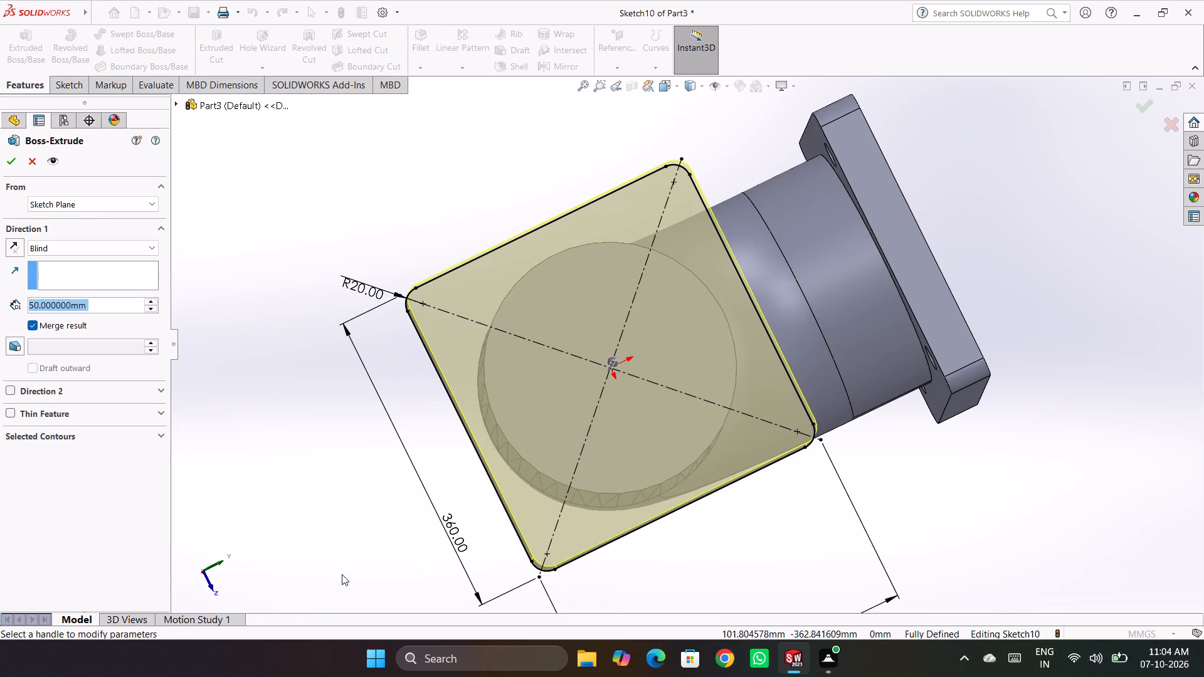
middle_click_drag(338, 572, 465, 570)
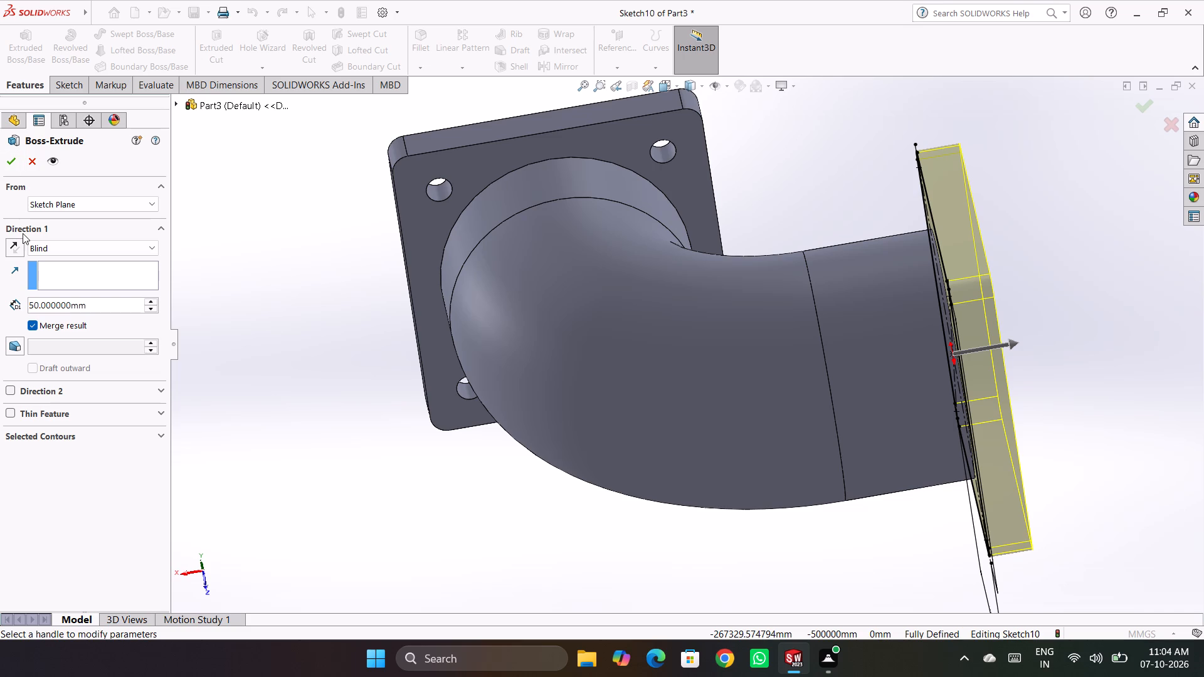
left_click(21, 240)
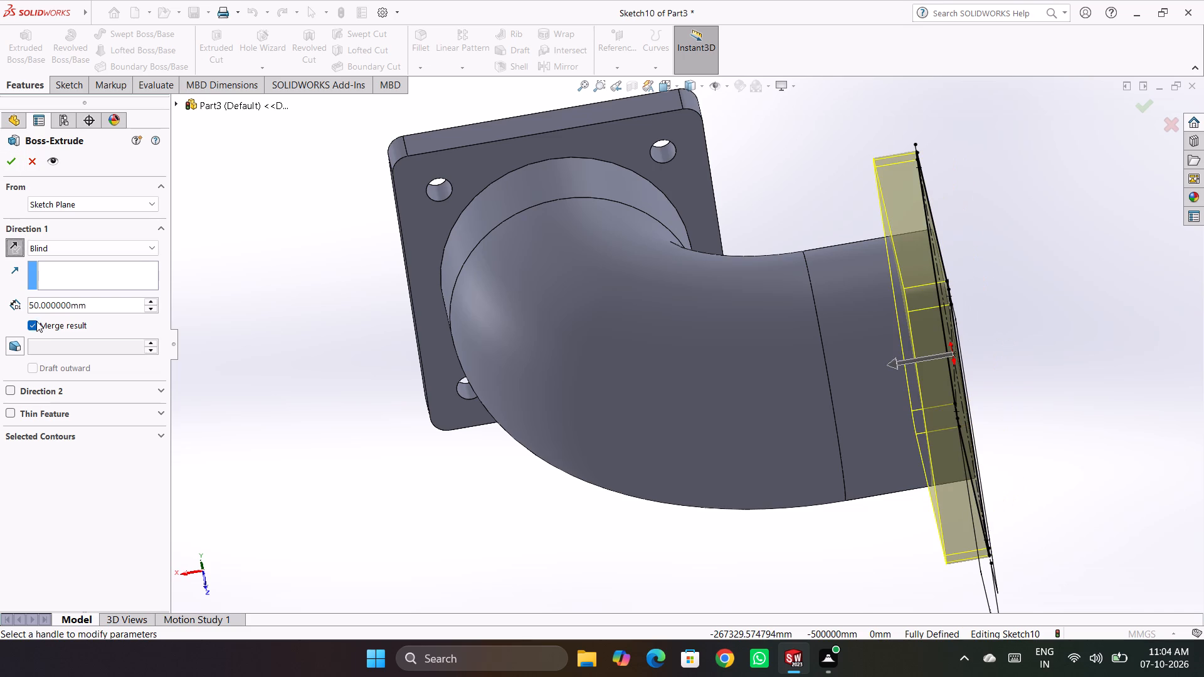
left_click(9, 167)
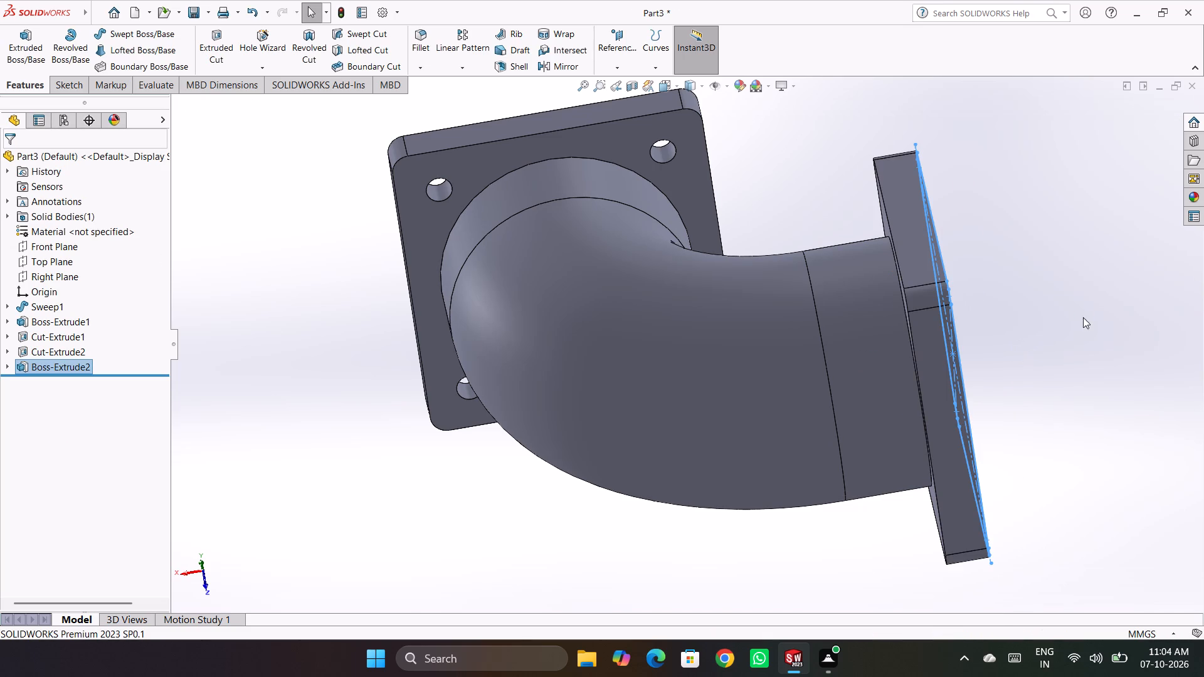
Start a new sketch on the outer face of the second square flange.
middle_click(1083, 317)
middle_click_drag(1056, 287, 944, 332)
right_click(695, 359)
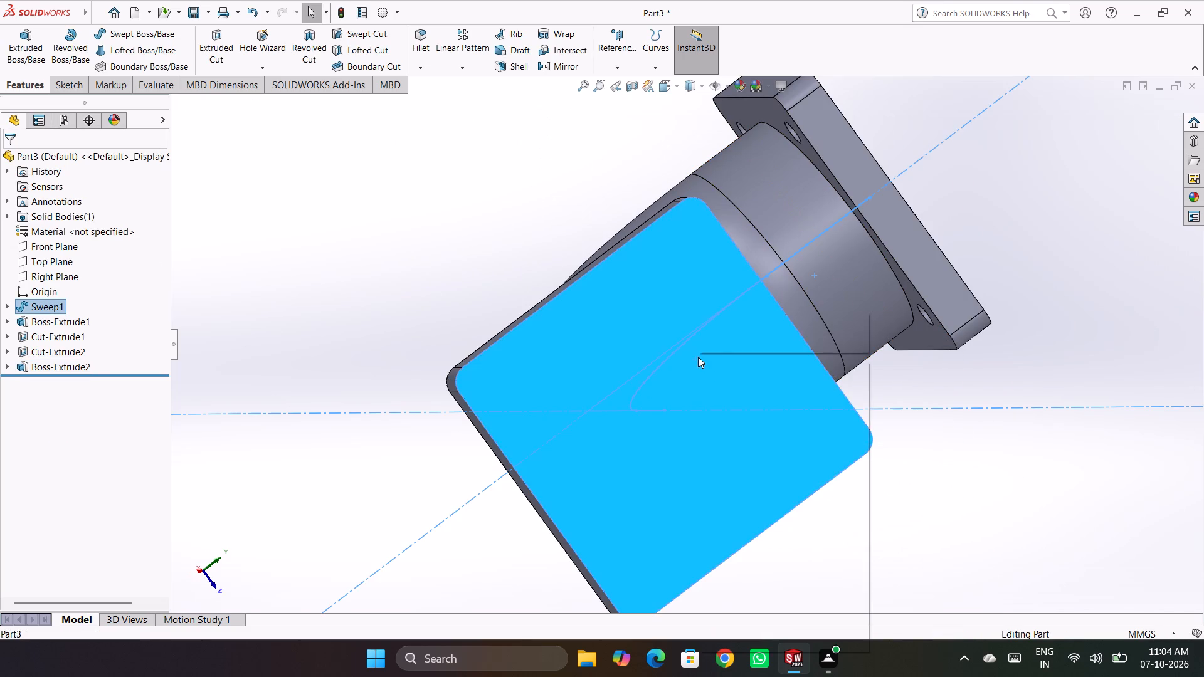
left_click(728, 341)
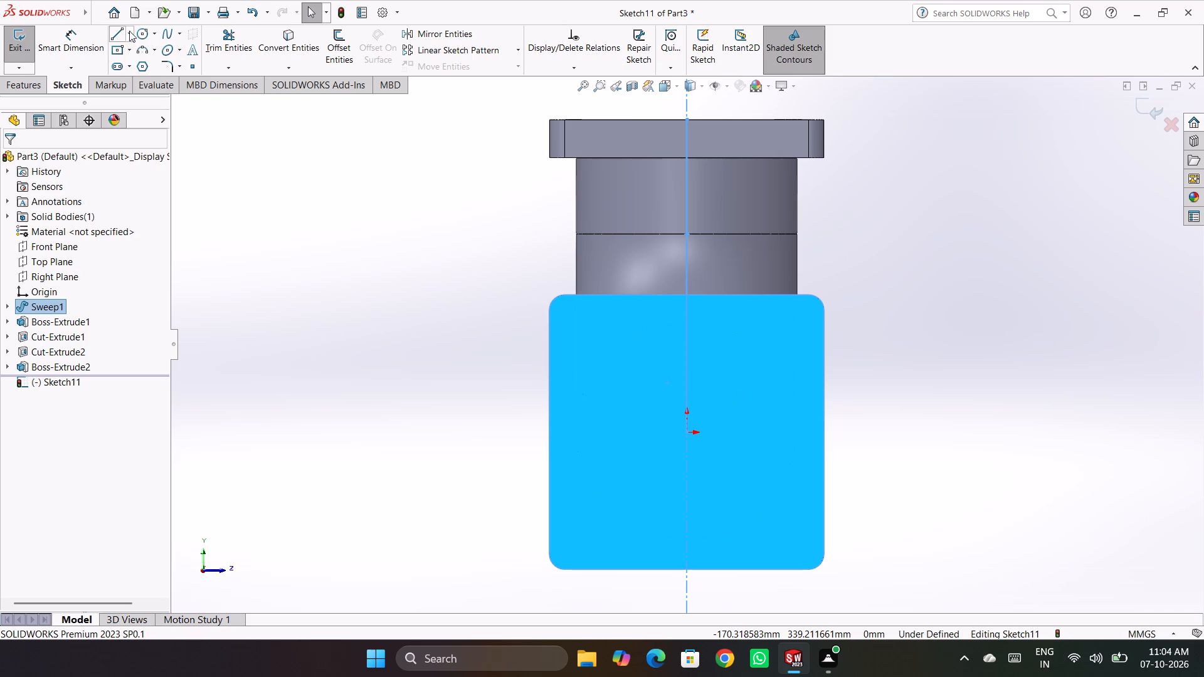
Sketch concentric circle pairs near the flange face's two left corners, with radii about 50 and 23 mm at the upper, 43 and 18 mm at the lower.
left_click(140, 34)
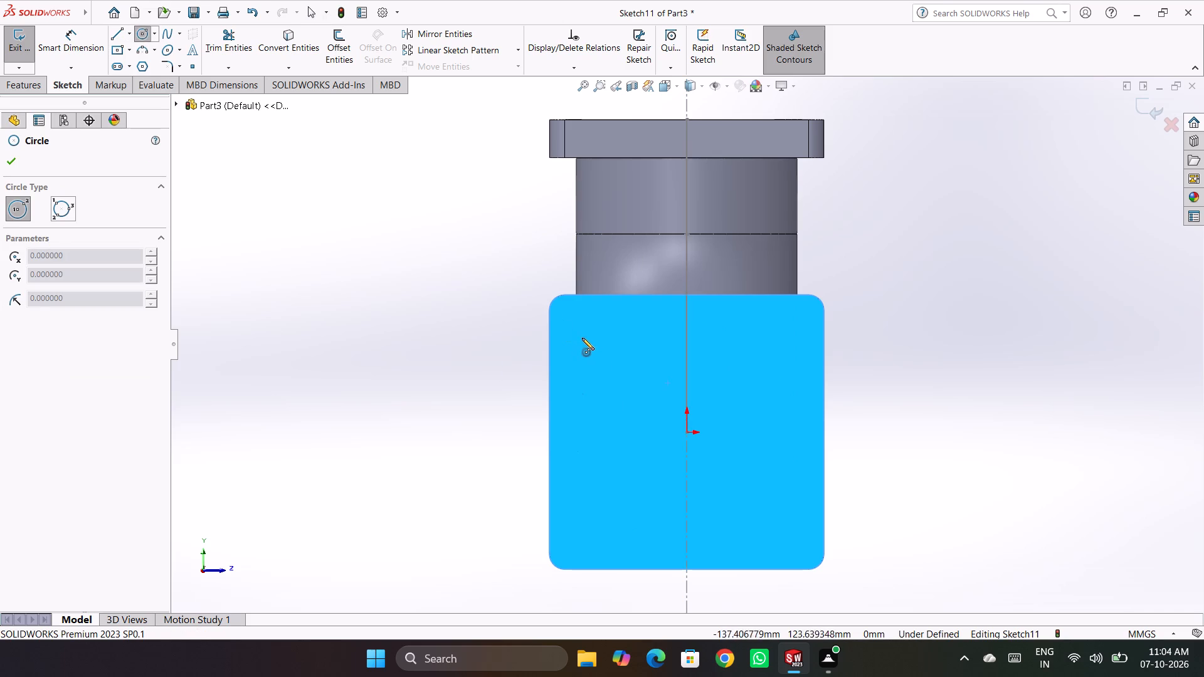
left_click(587, 338)
left_click(616, 363)
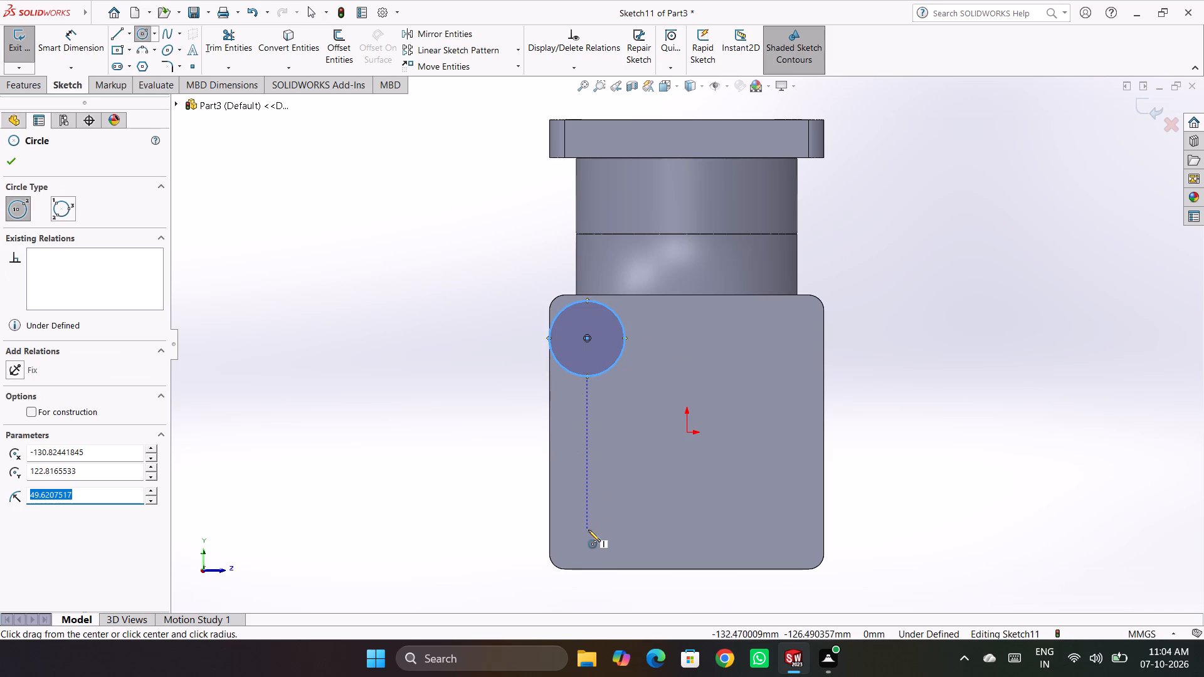
left_click(588, 533)
left_click(610, 557)
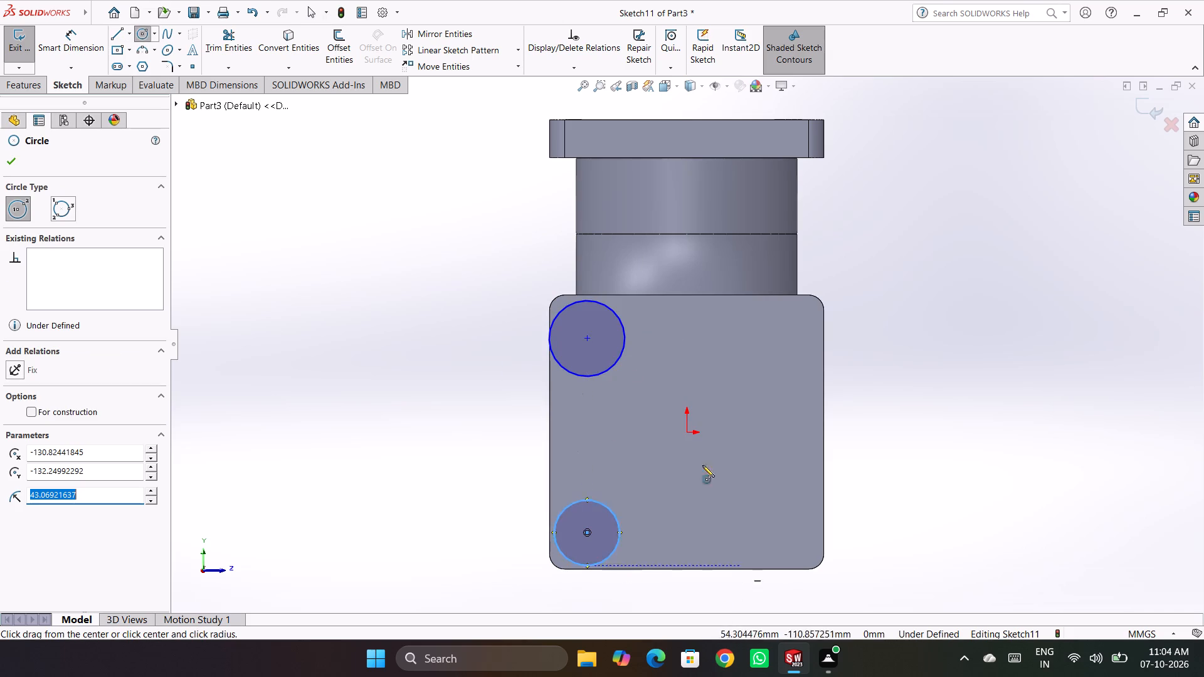
left_click(587, 340)
left_click(590, 356)
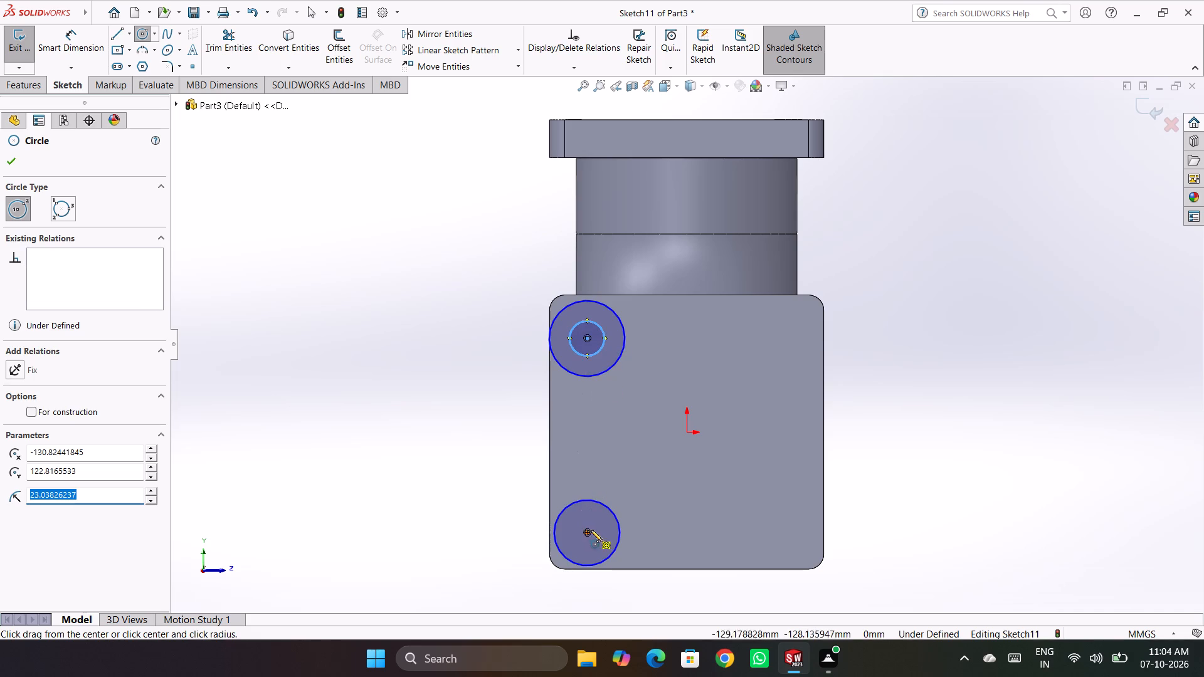
left_click(586, 533)
left_click(594, 545)
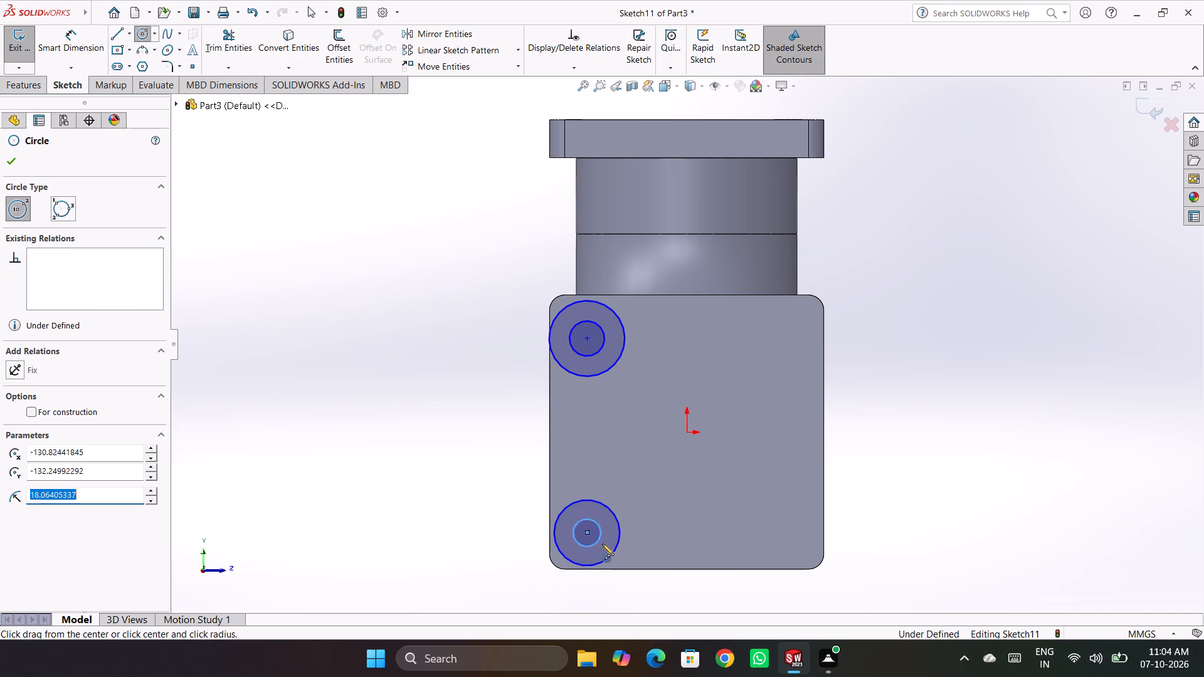
Sketch two construction lines from the origin: a horizontal one about 392 mm long toward the circles' side and a short vertical one upward.
right_click_drag(418, 404, 368, 335)
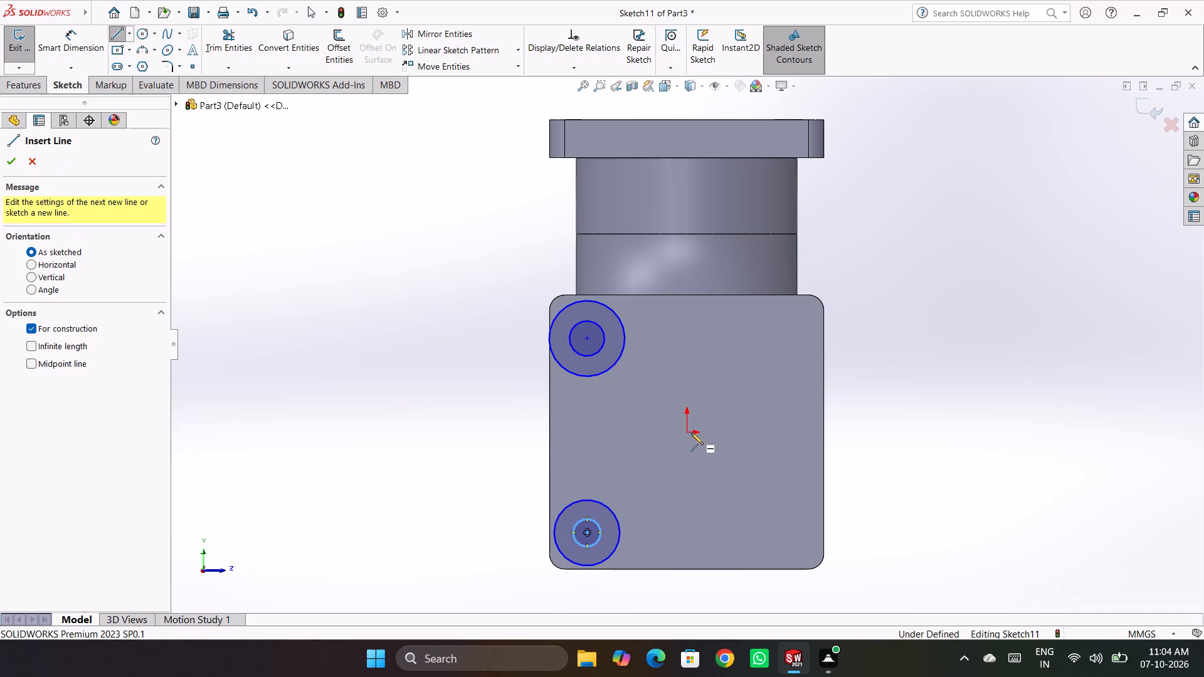
left_click(688, 433)
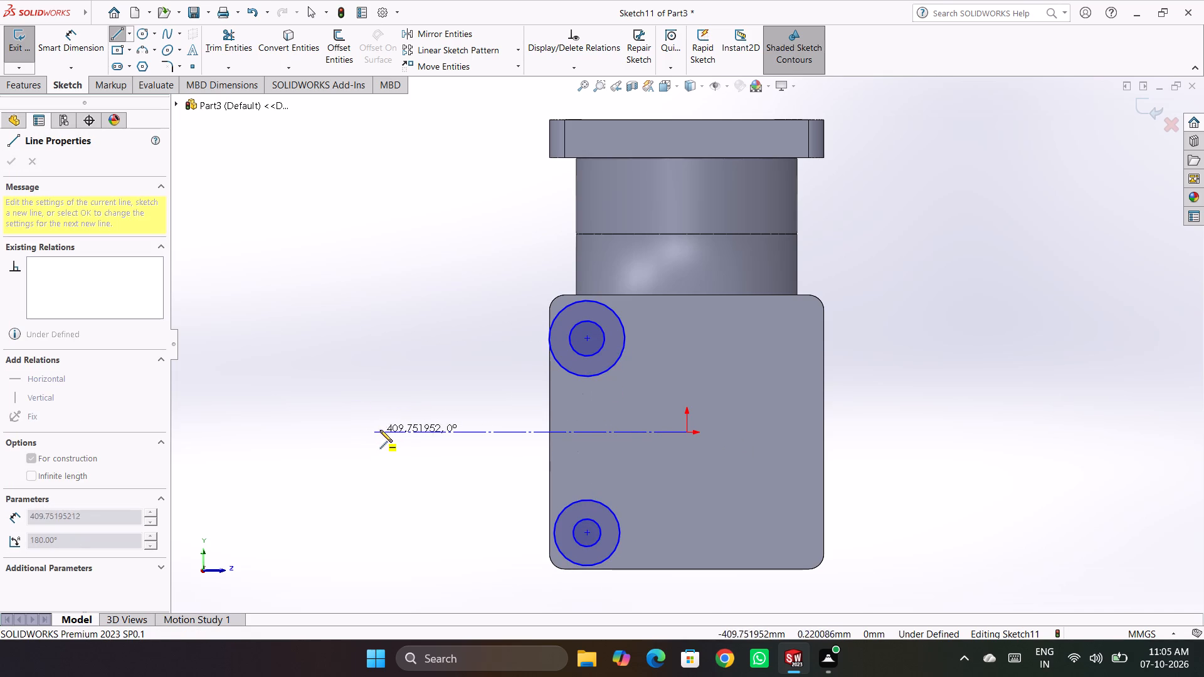
left_click(388, 433)
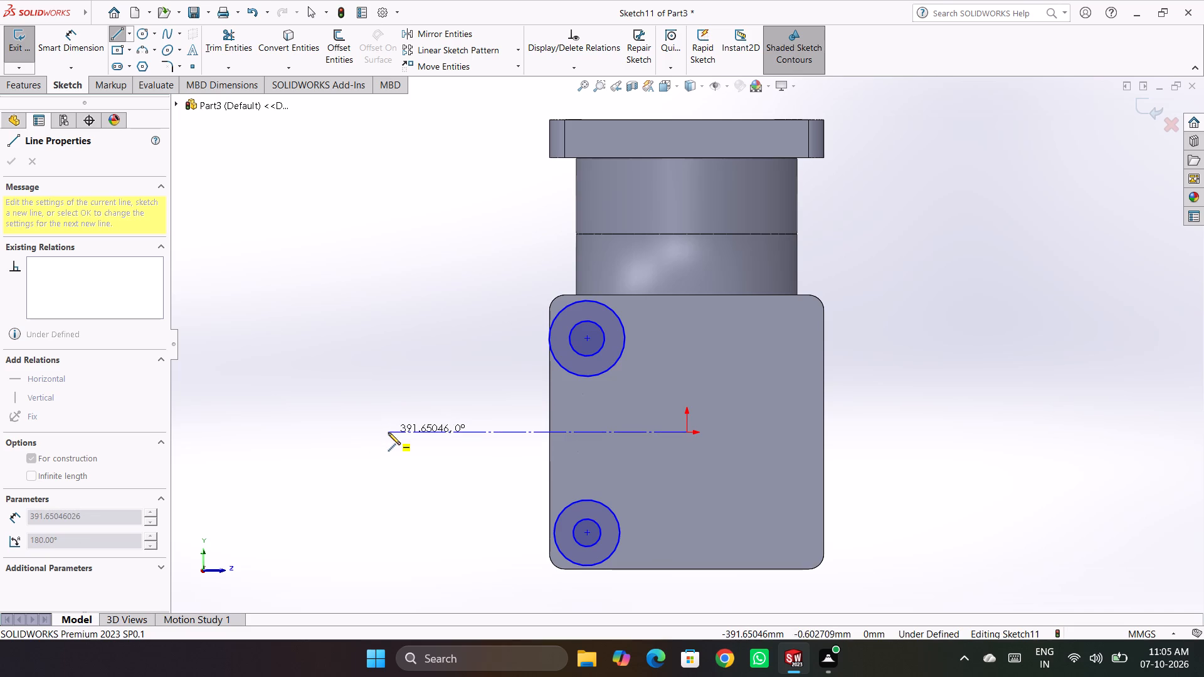
key("Escape")
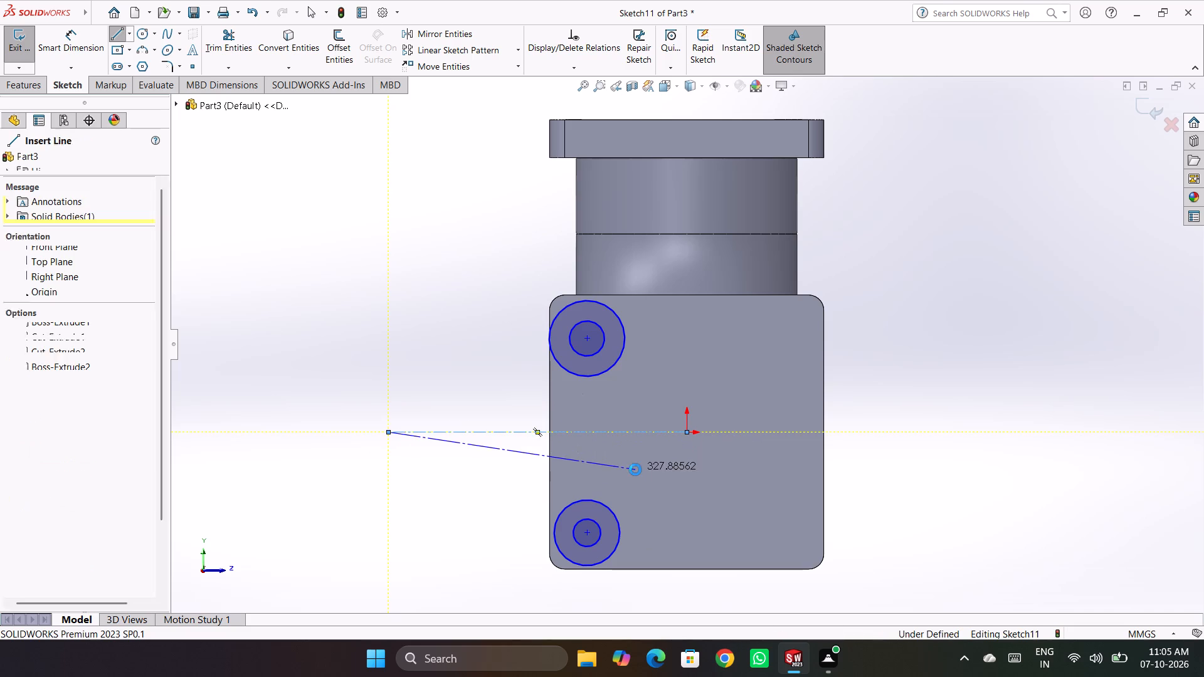
right_click_drag(981, 444, 879, 384)
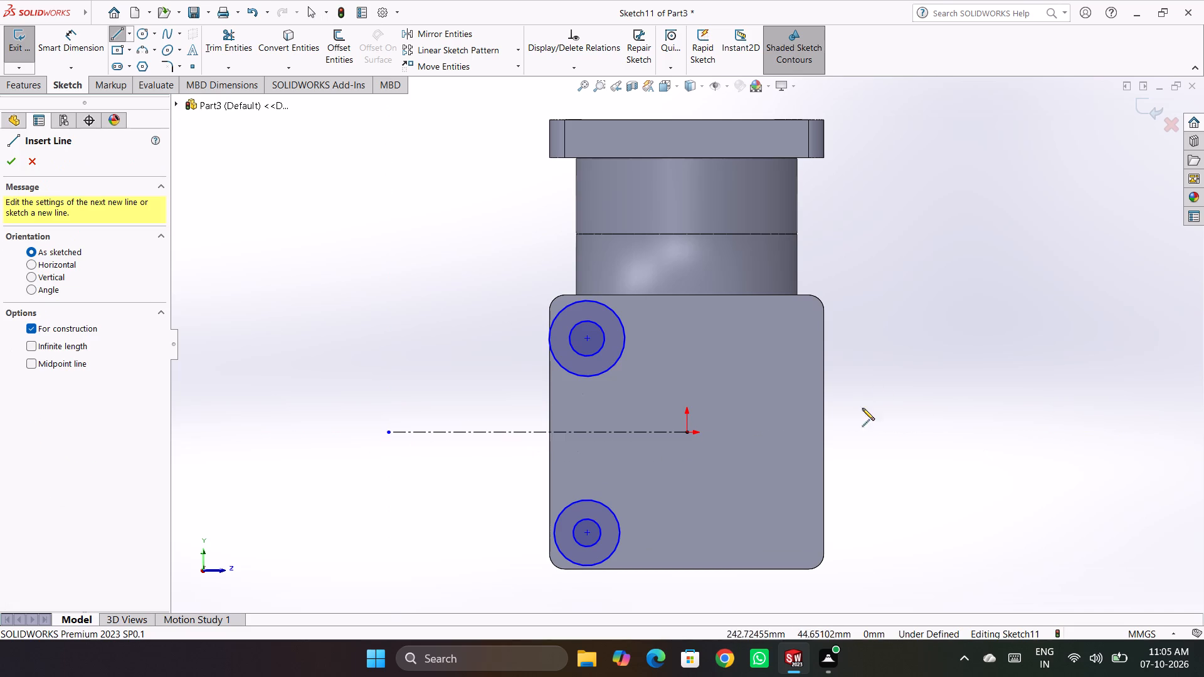
left_click(687, 433)
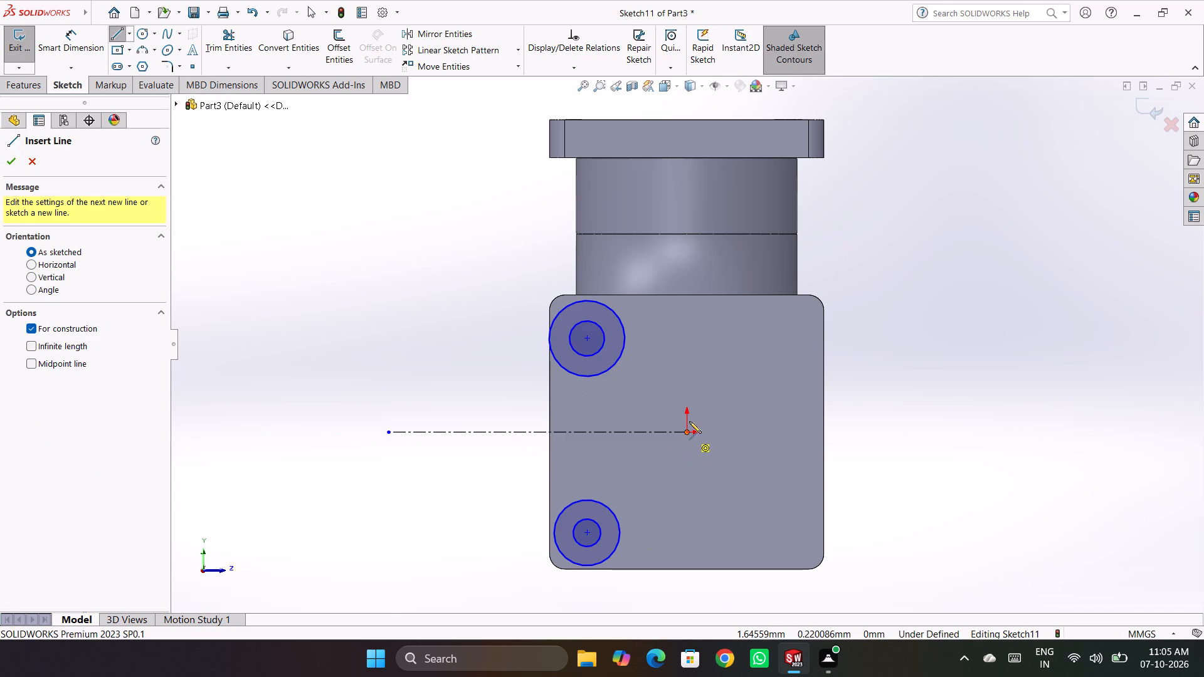
left_click(685, 382)
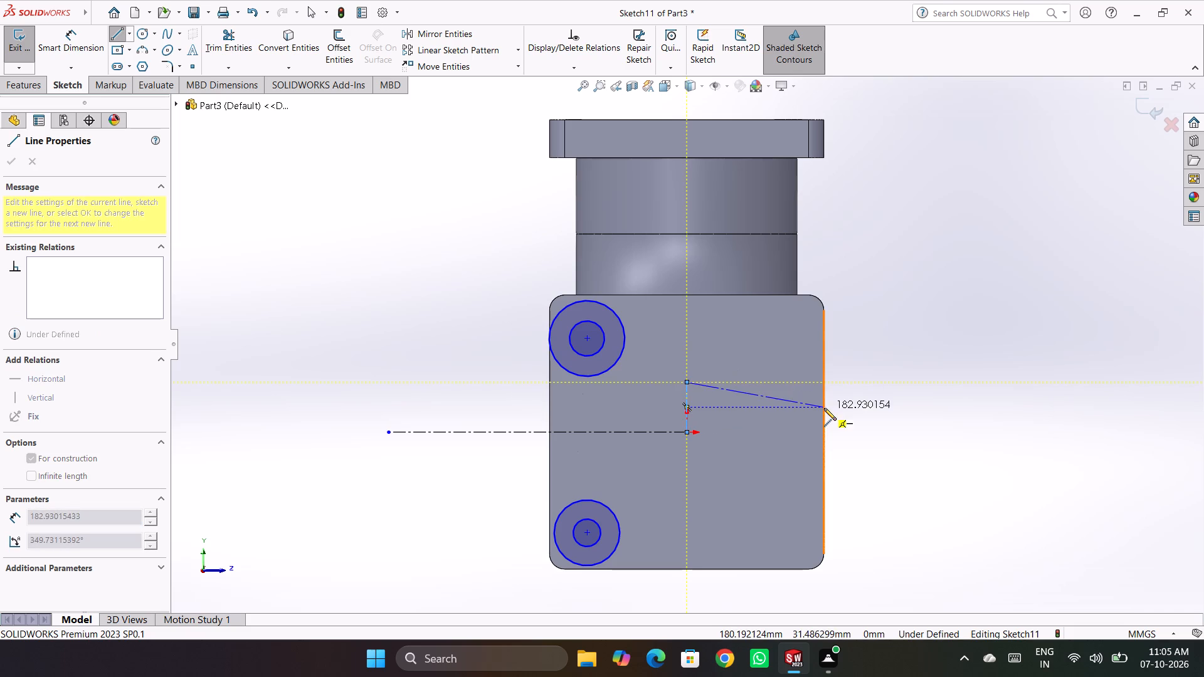
right_click_drag(843, 399, 942, 440)
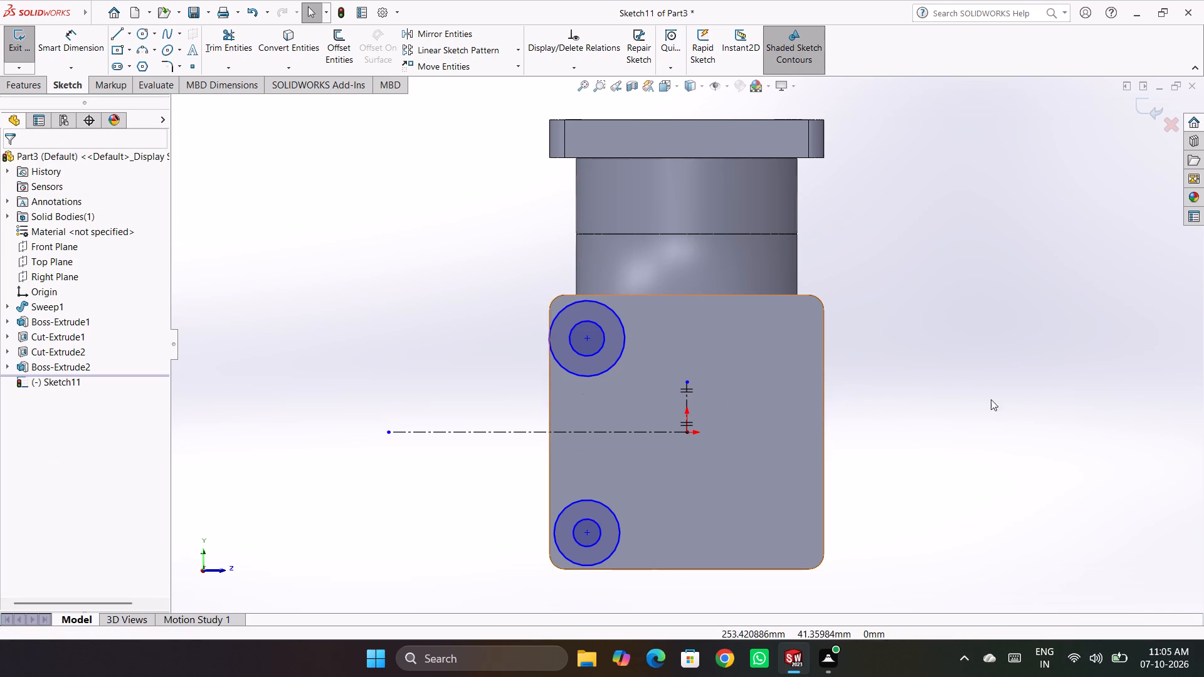
left_click(1038, 395)
Dimension the upper concentric circle pair with a 60 mm outer diameter and a 30 mm inner diameter.
right_click_drag(906, 408, 975, 412)
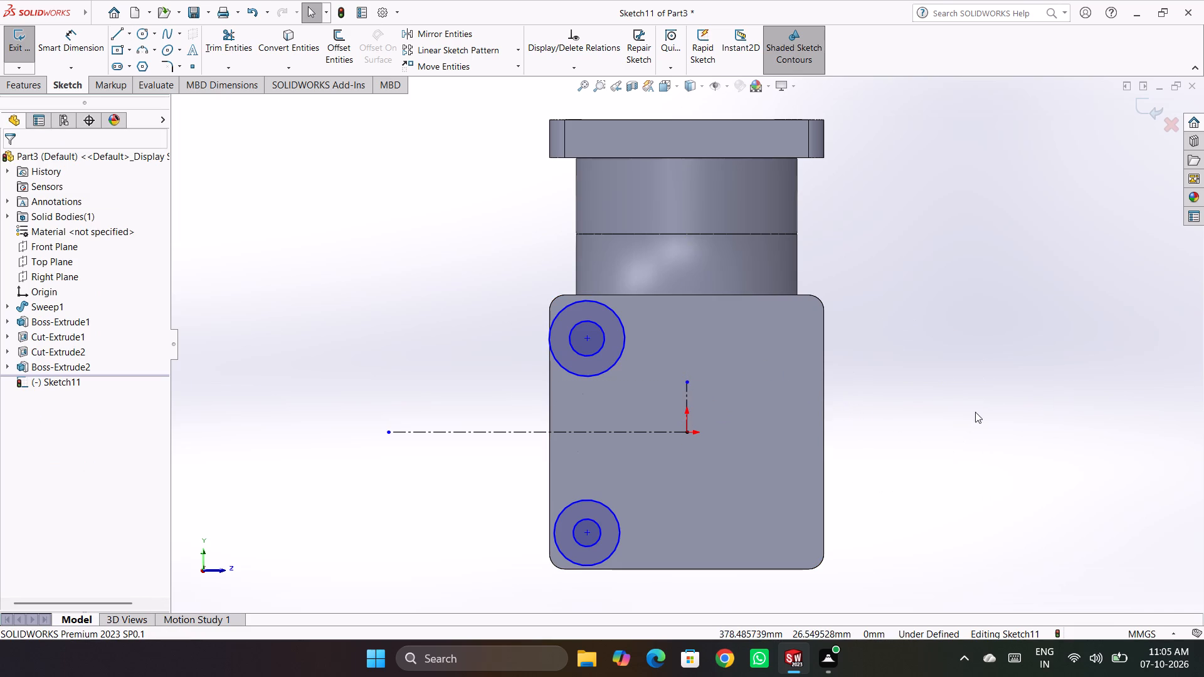
right_click_drag(975, 412, 974, 409)
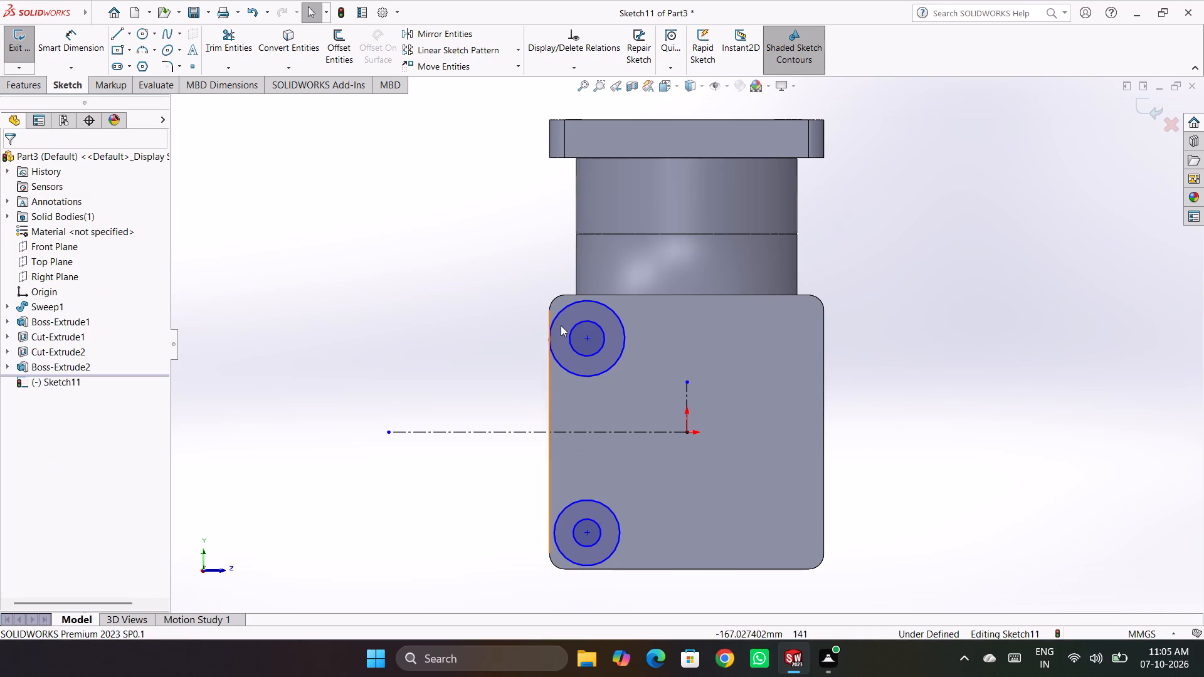
right_click_drag(467, 345, 453, 338)
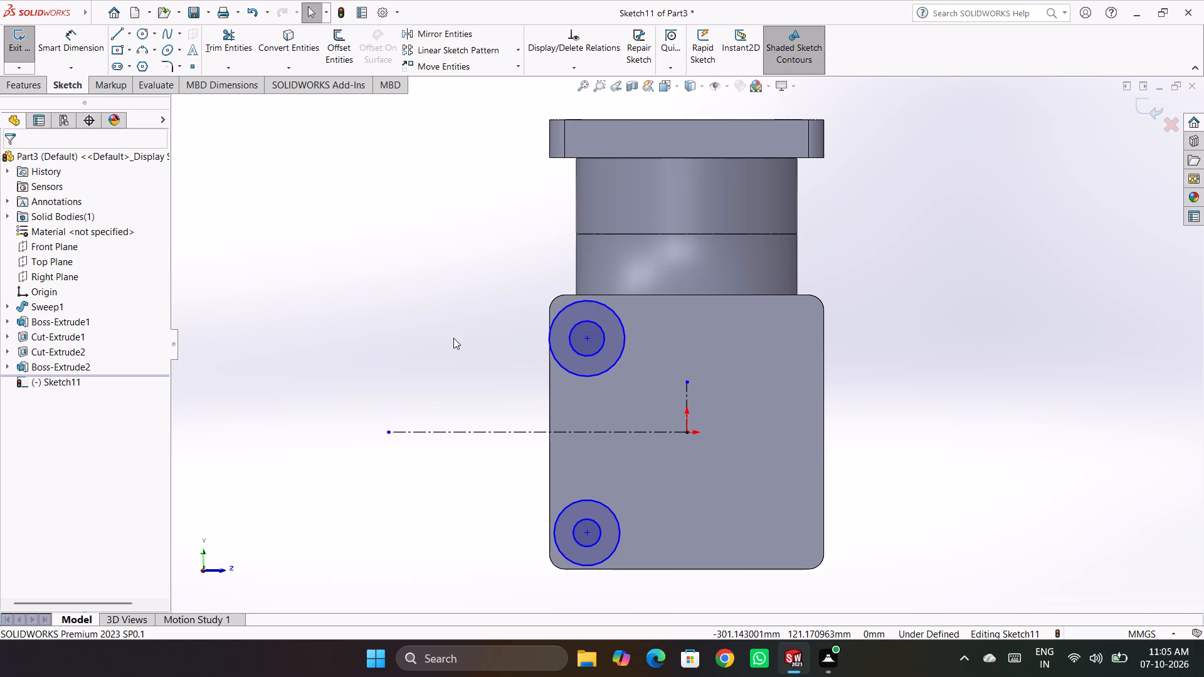
right_click_drag(453, 338, 511, 300)
left_click(554, 315)
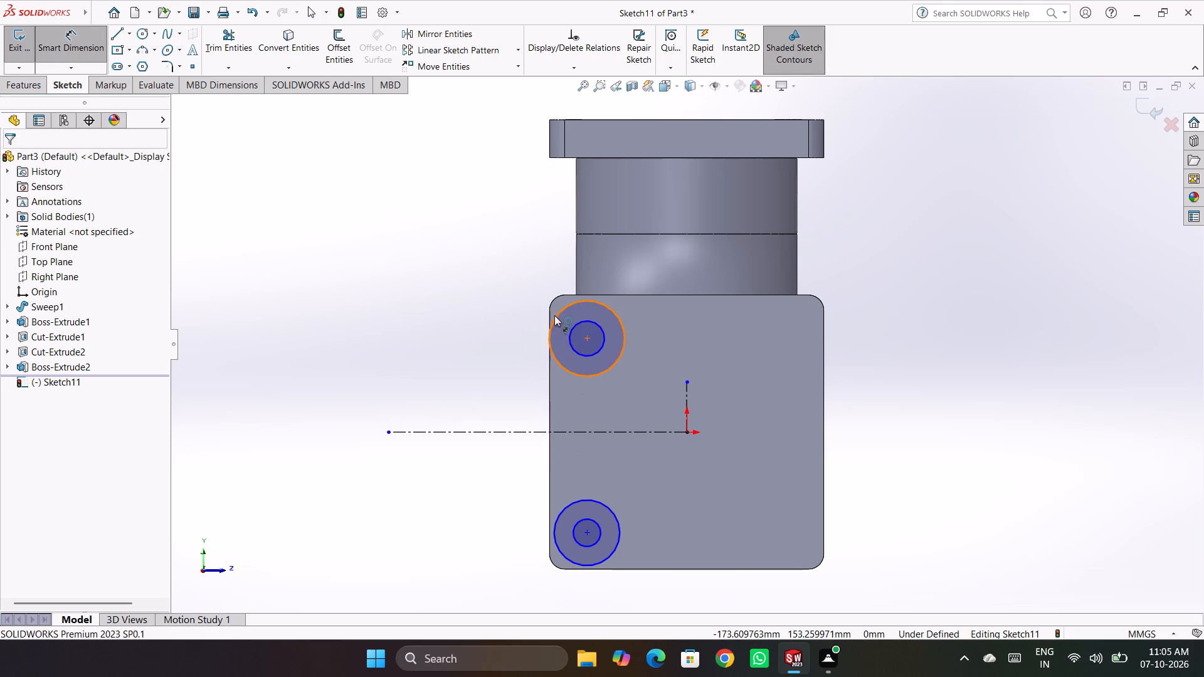
left_click(484, 267)
type("60")
key("Return")
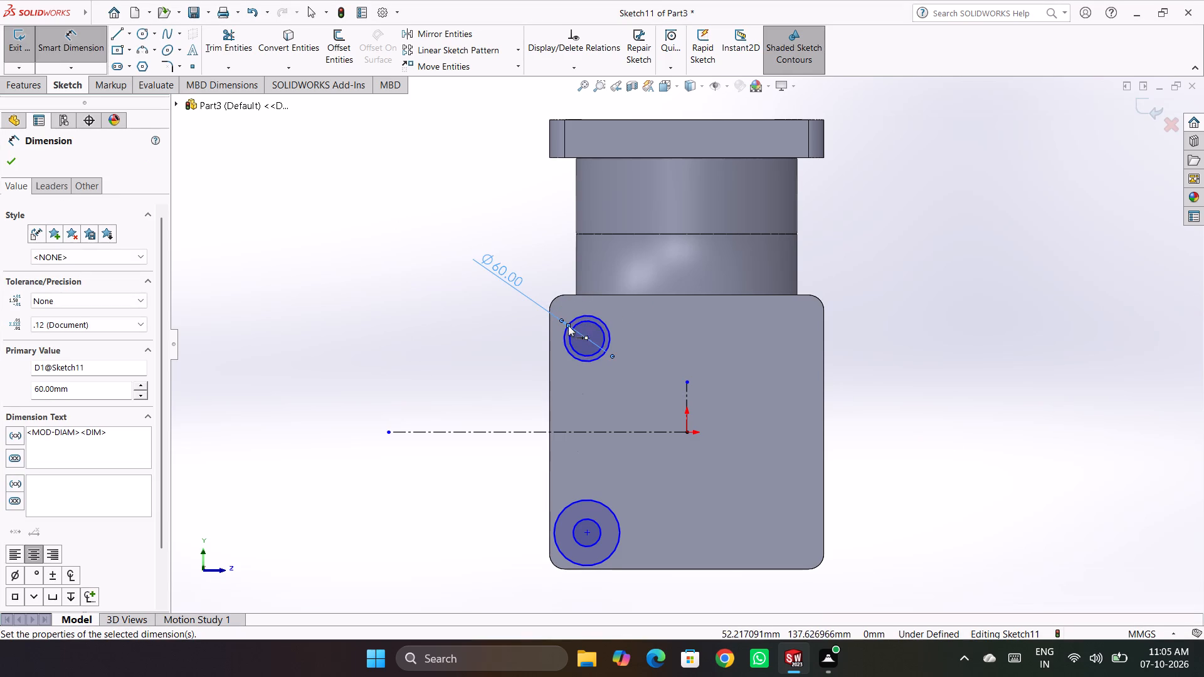
left_click(574, 325)
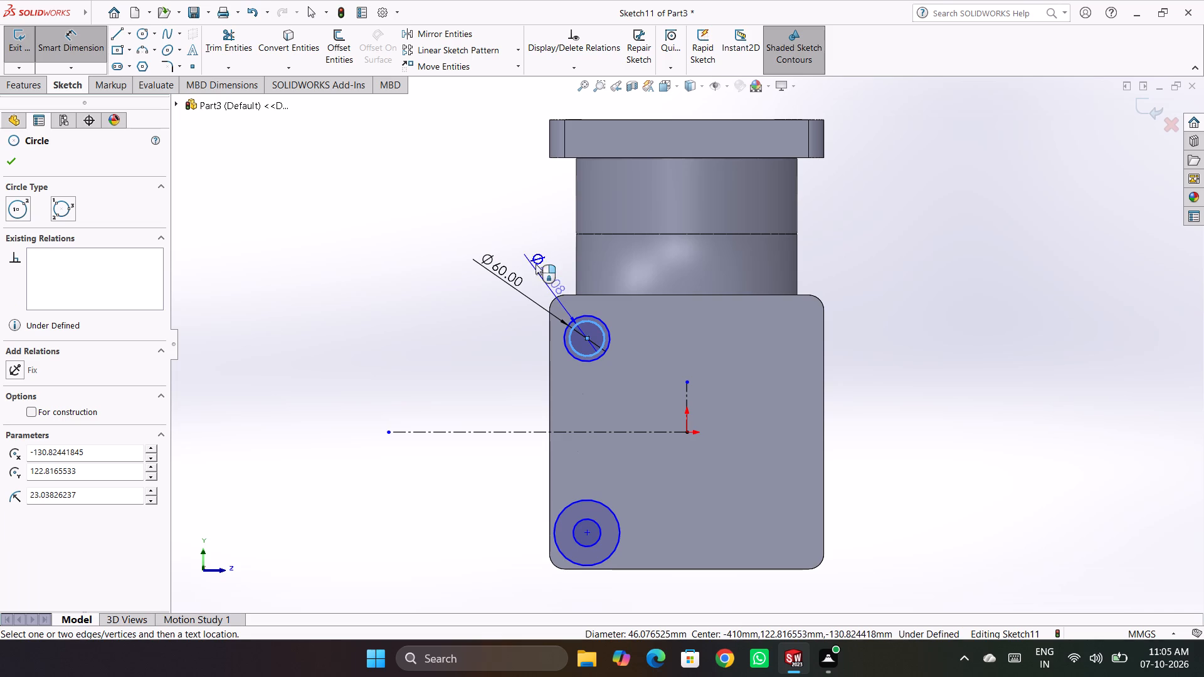
left_click(526, 250)
type("30")
key("Return")
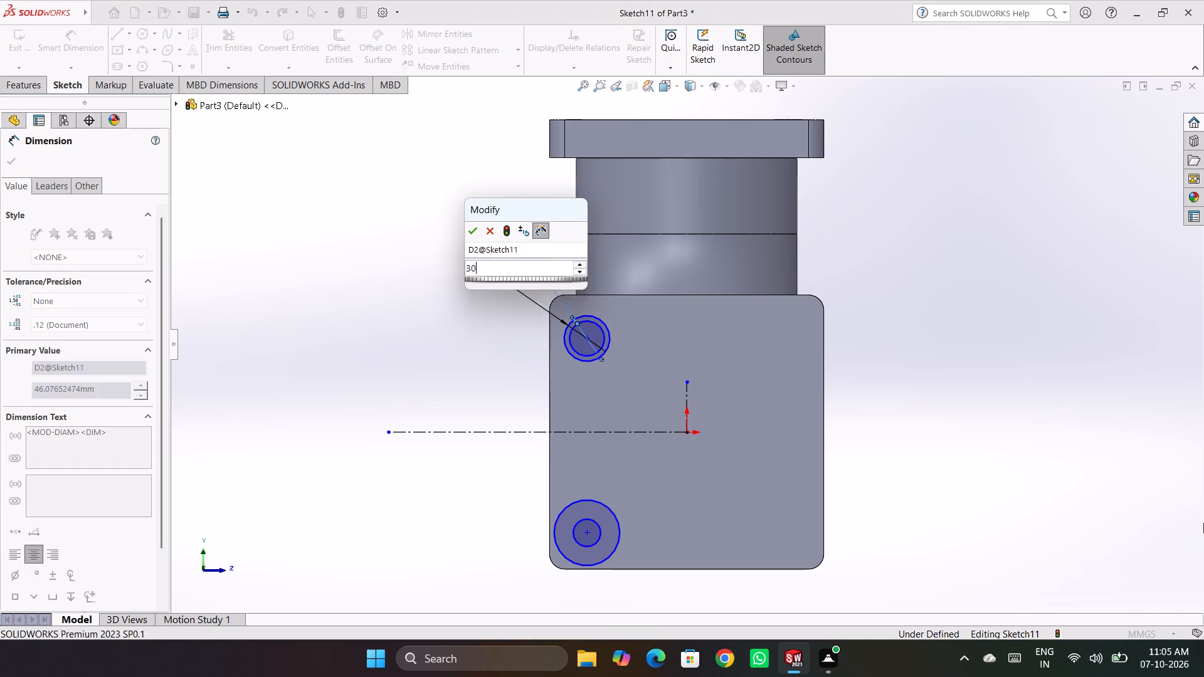
Dimension the lower concentric circle pair with a 60 mm outer diameter and a 30 mm inner diameter.
left_click(618, 525)
left_click(645, 486)
type("60")
key("Return")
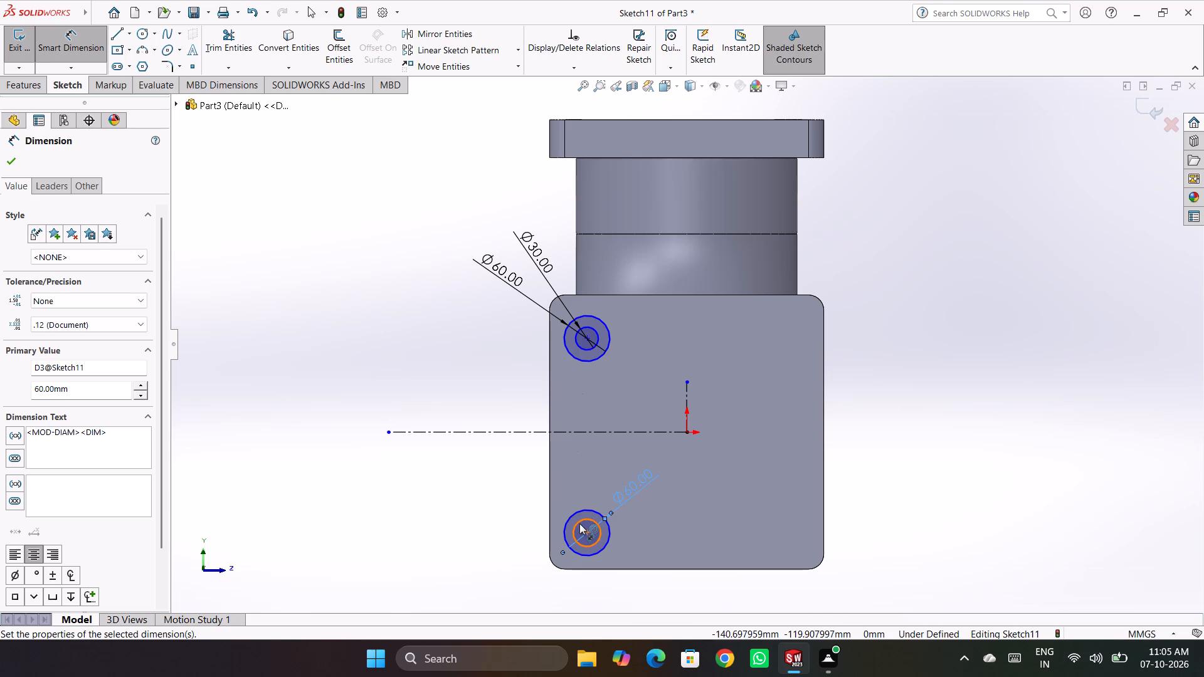
left_click(581, 523)
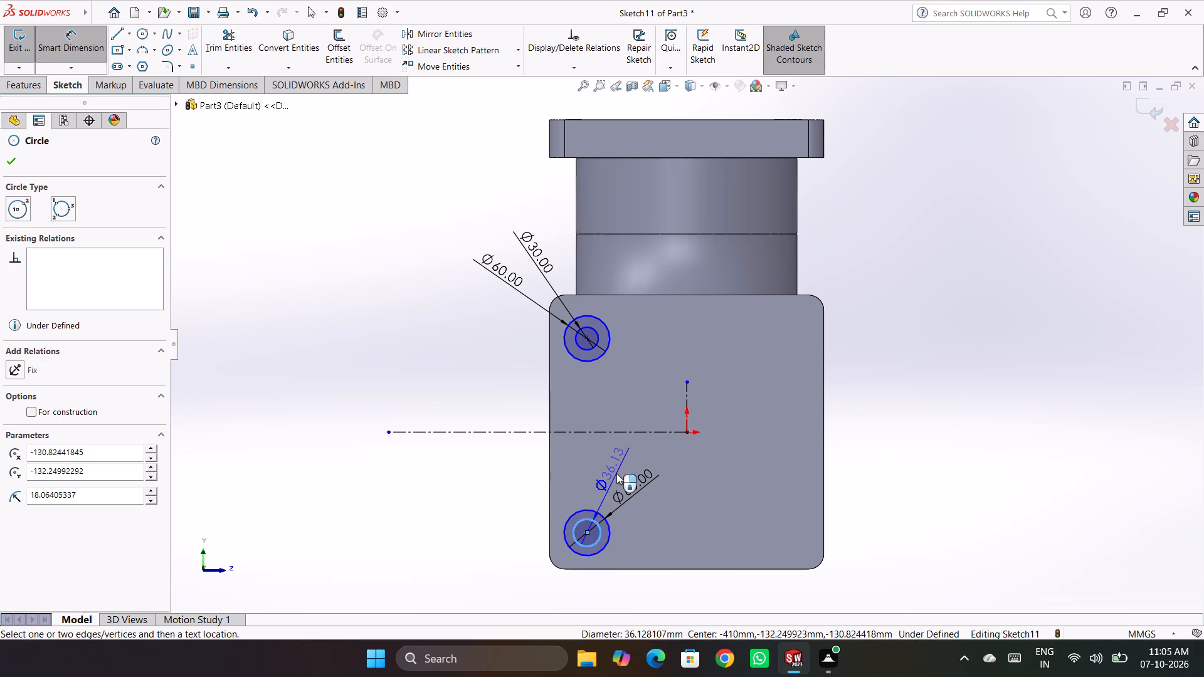
left_click(611, 475)
type("30")
key("Return")
left_click(1131, 459)
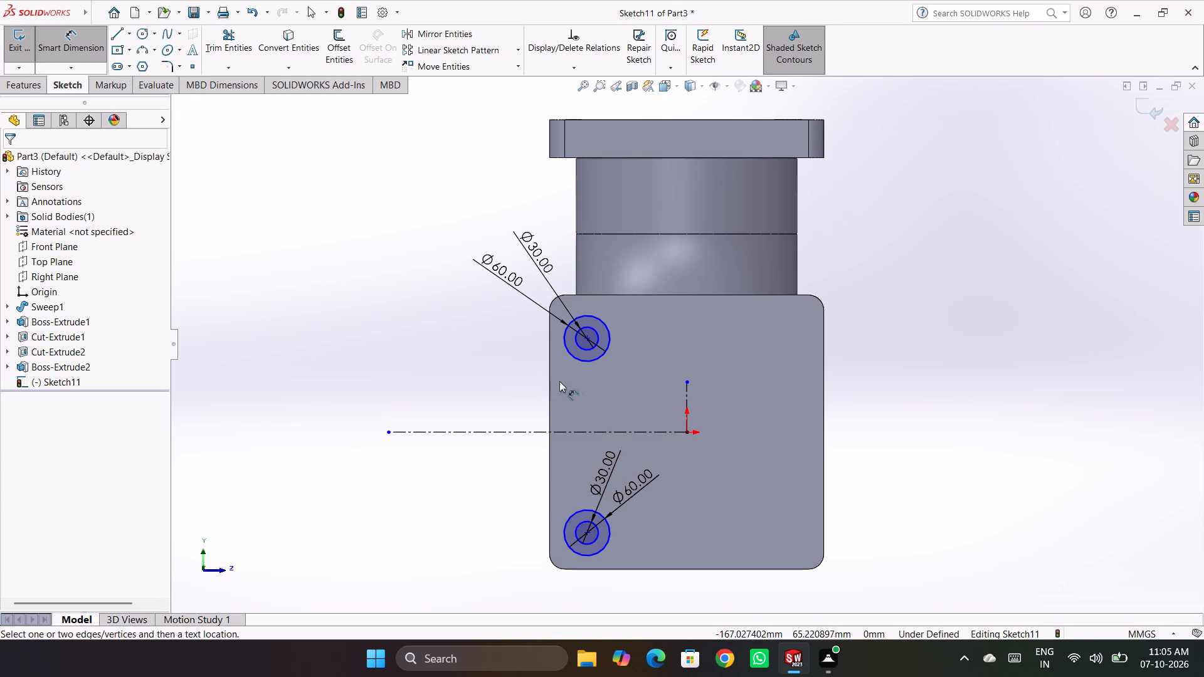
Dimension the upper circle pair's centre from the vertical construction line at 260/2, giving 130 mm.
left_click(688, 388)
left_click(589, 336)
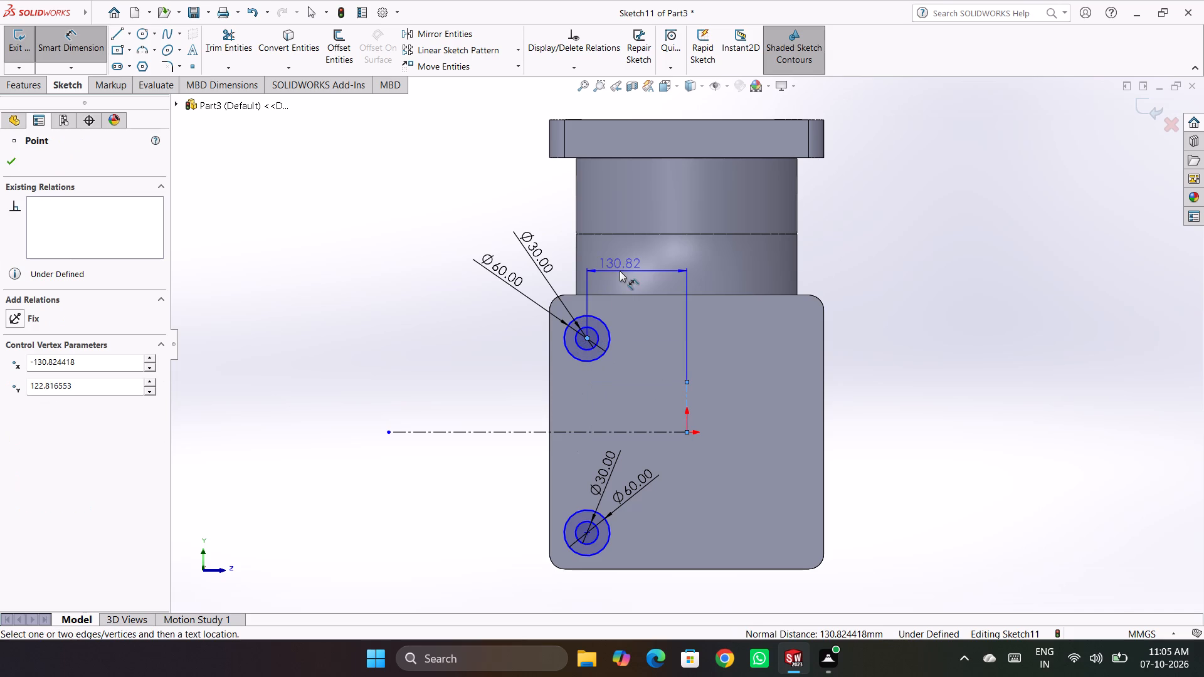
left_click(630, 271)
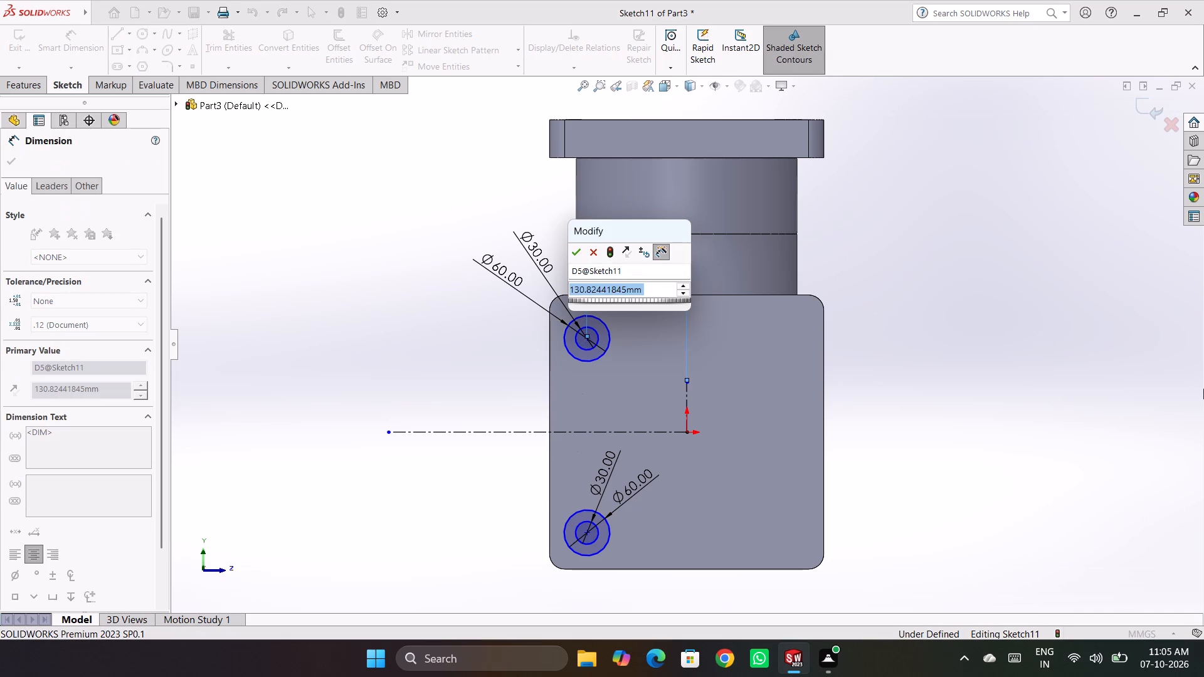
type("260")
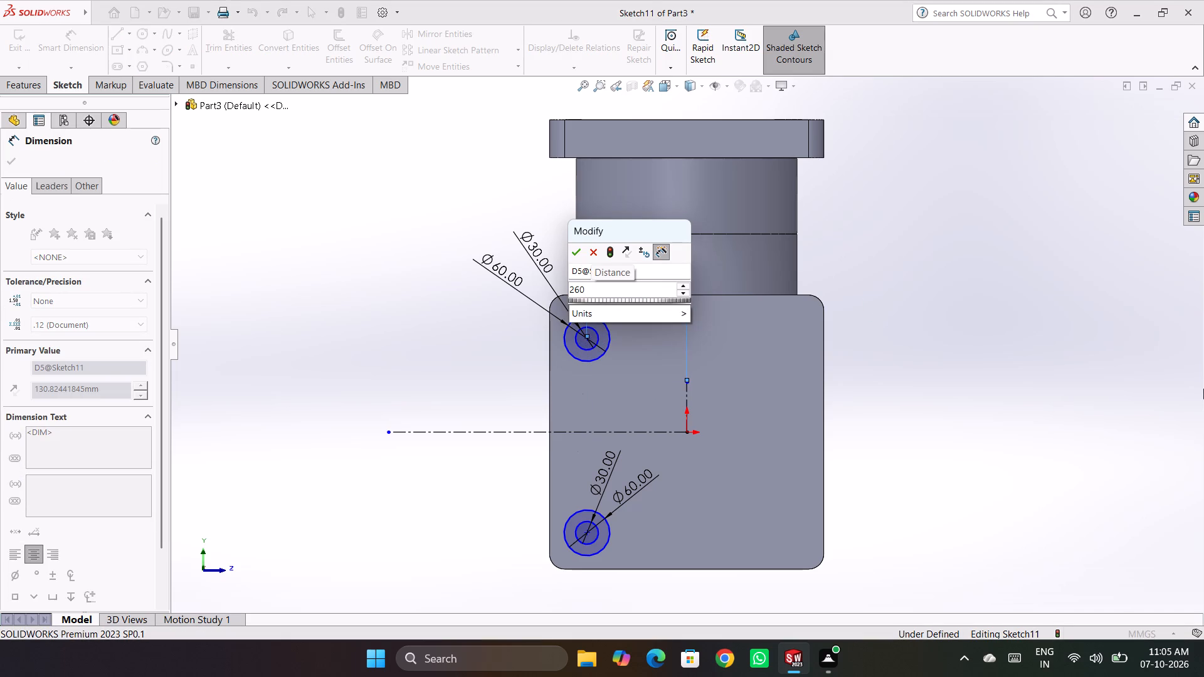
type("/2")
key("Return")
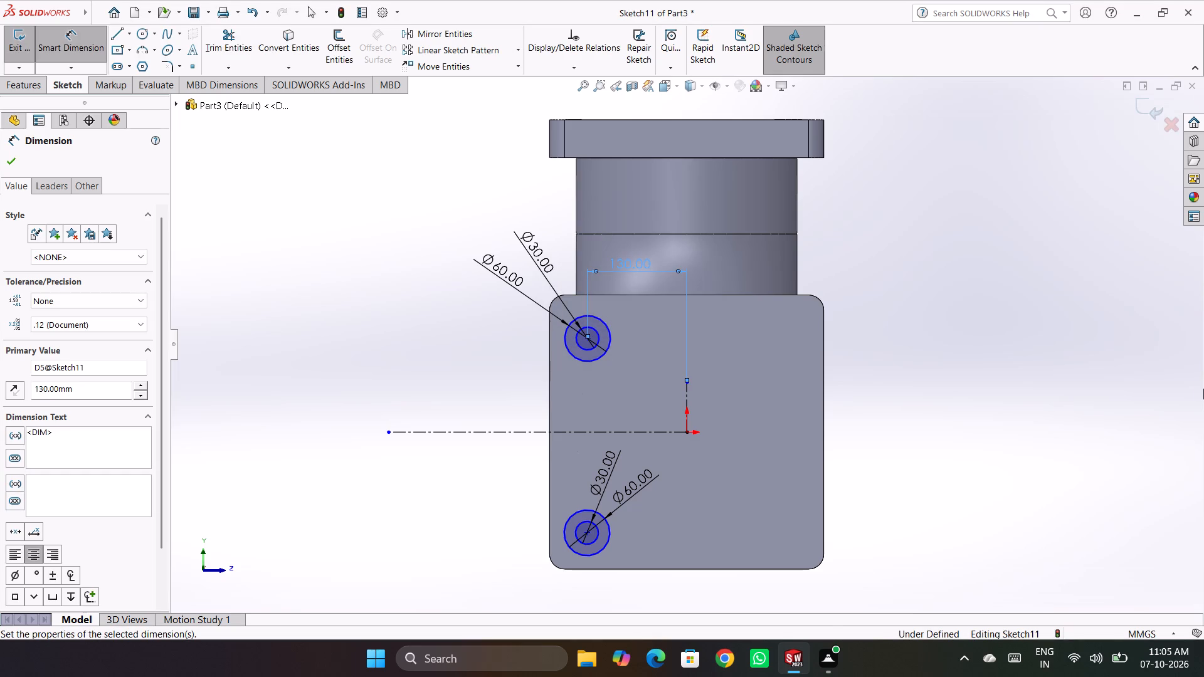
Dimension the vertical distance between the upper and lower circle centres as 260 mm.
left_click(587, 532)
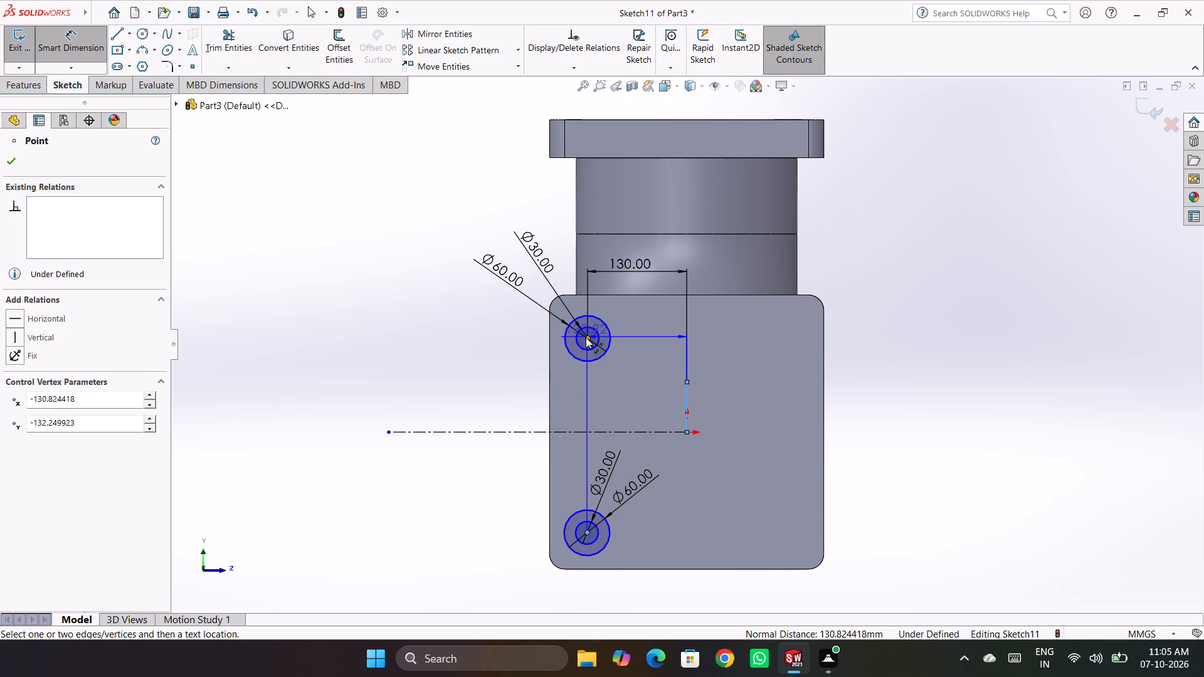
left_click(587, 339)
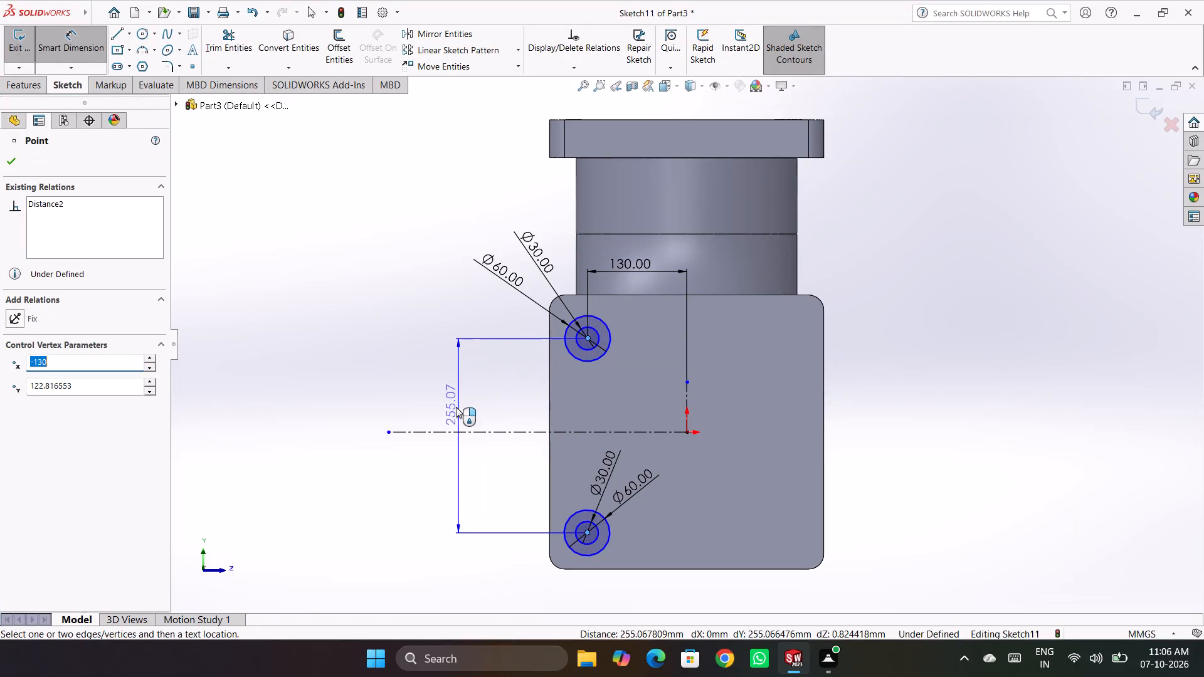
left_click(451, 394)
type("260")
key("Return")
left_click(335, 360)
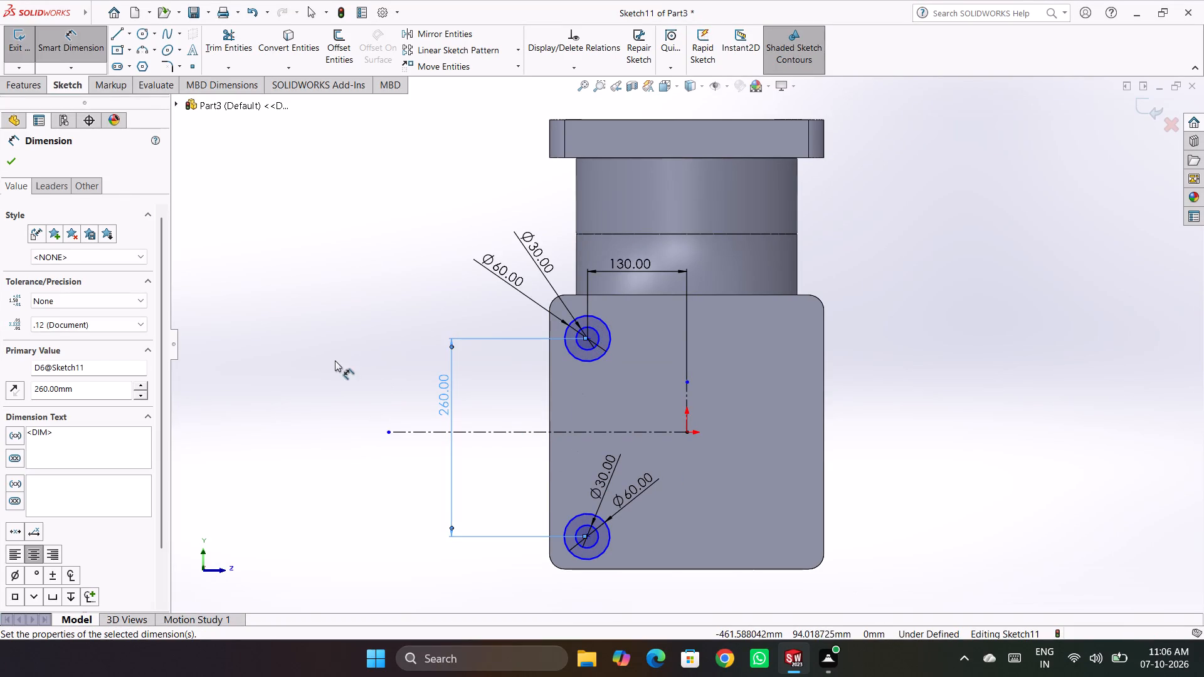
Make the upper and lower circle centres symmetric about the horizontal construction line.
right_click_drag(363, 358, 292, 351)
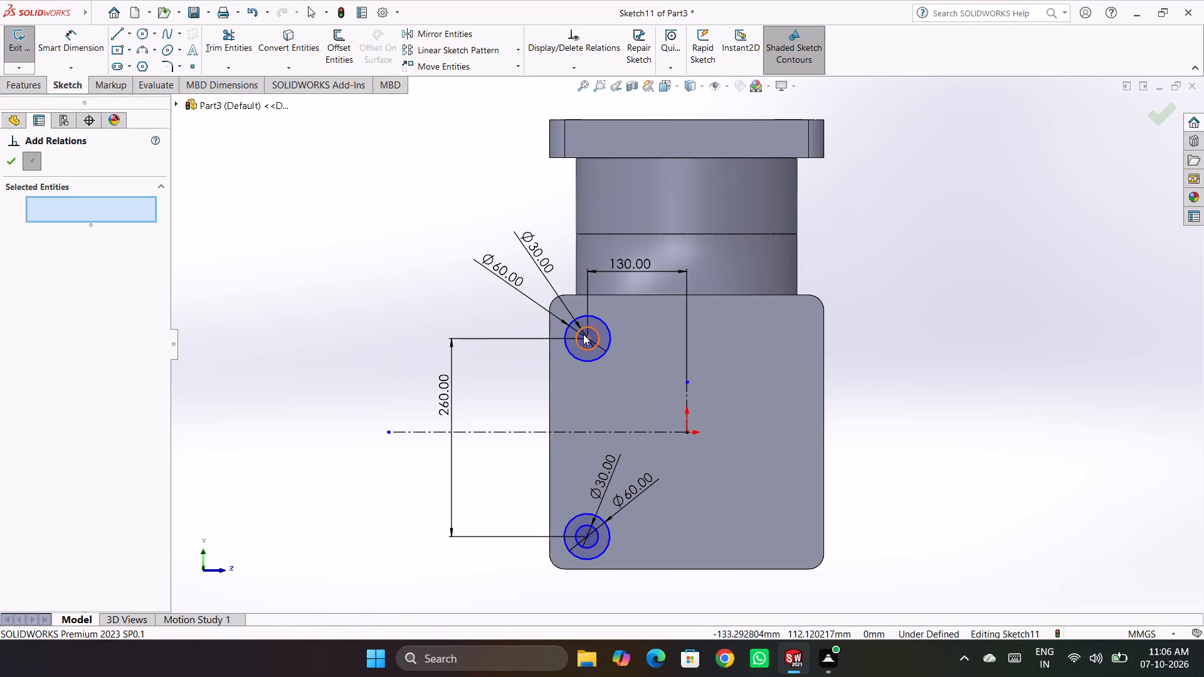
left_click(588, 340)
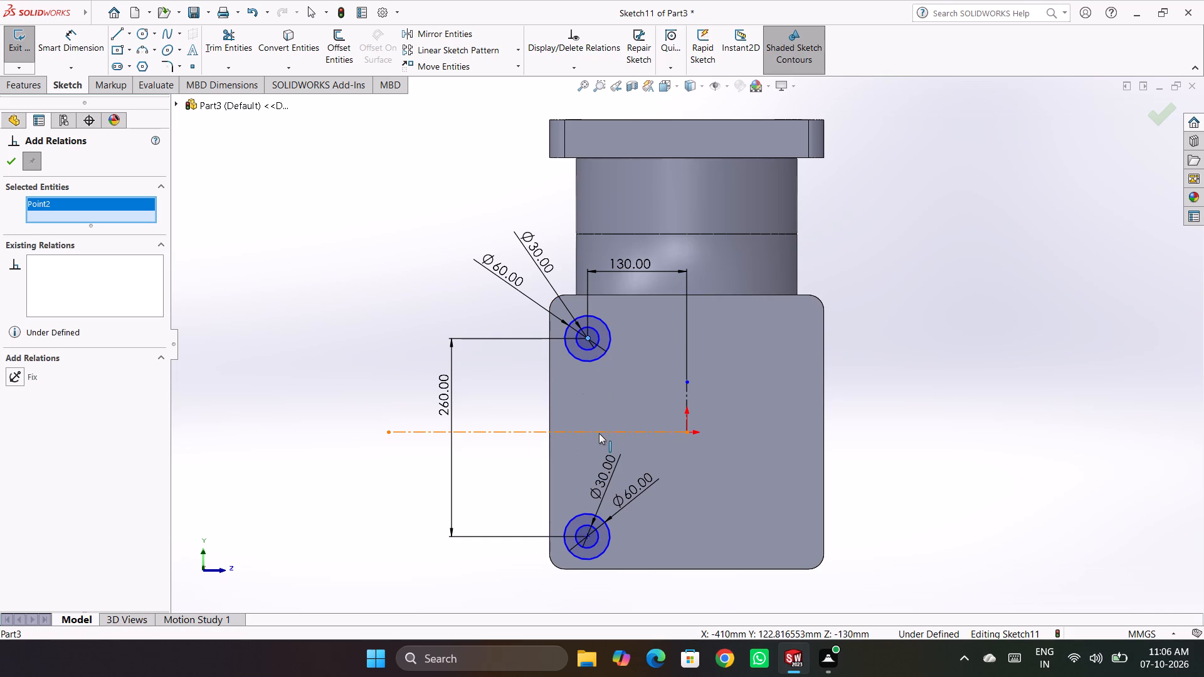
left_click(599, 433)
left_click(587, 535)
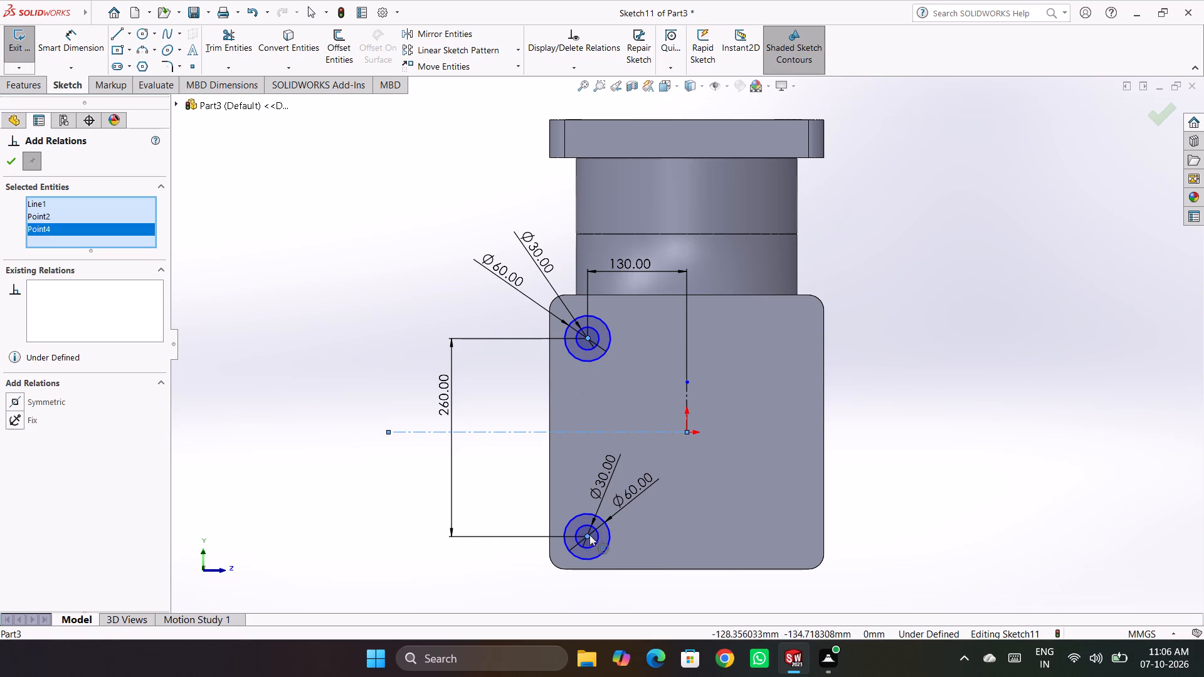
left_click(59, 403)
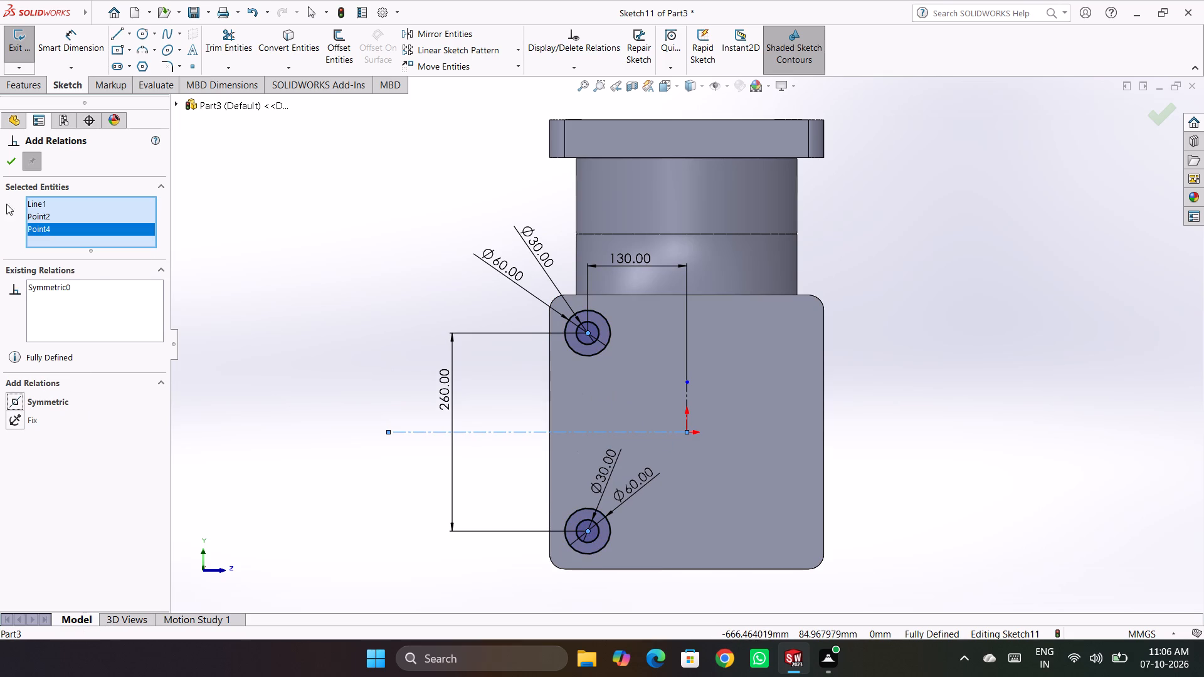
left_click(5, 164)
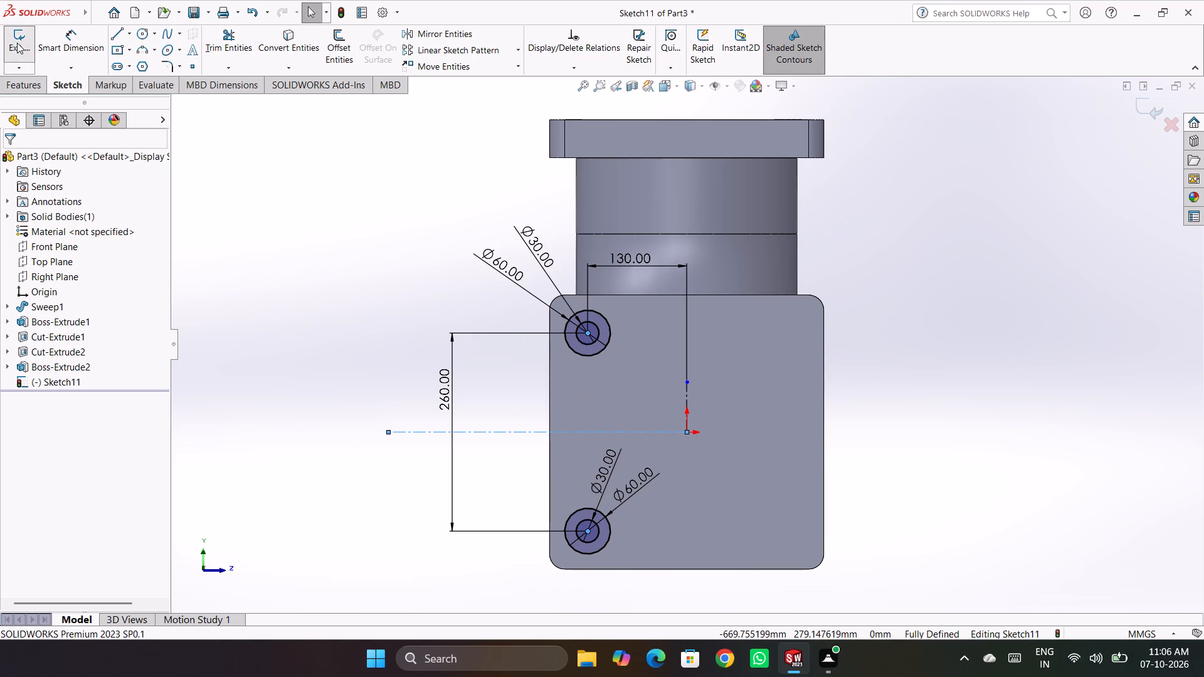
left_click(308, 251)
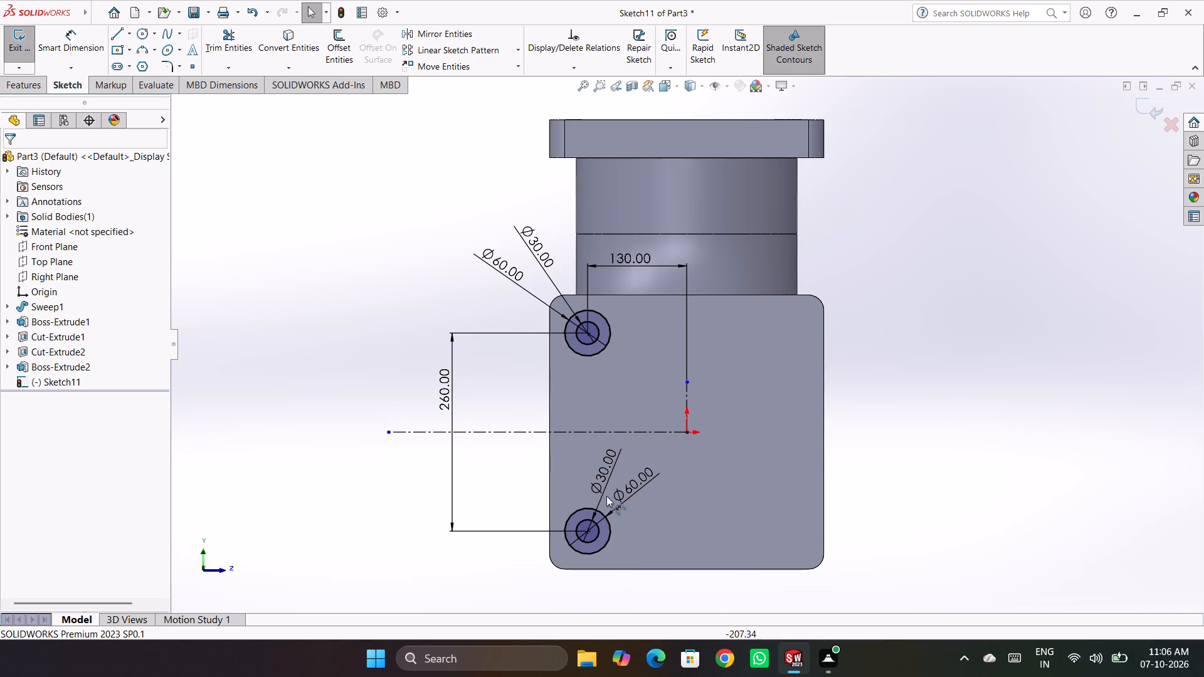
Mirror both pairs of concentric circles about the vertical construction line to complete the four-hole layout on the flange.
left_click(431, 38)
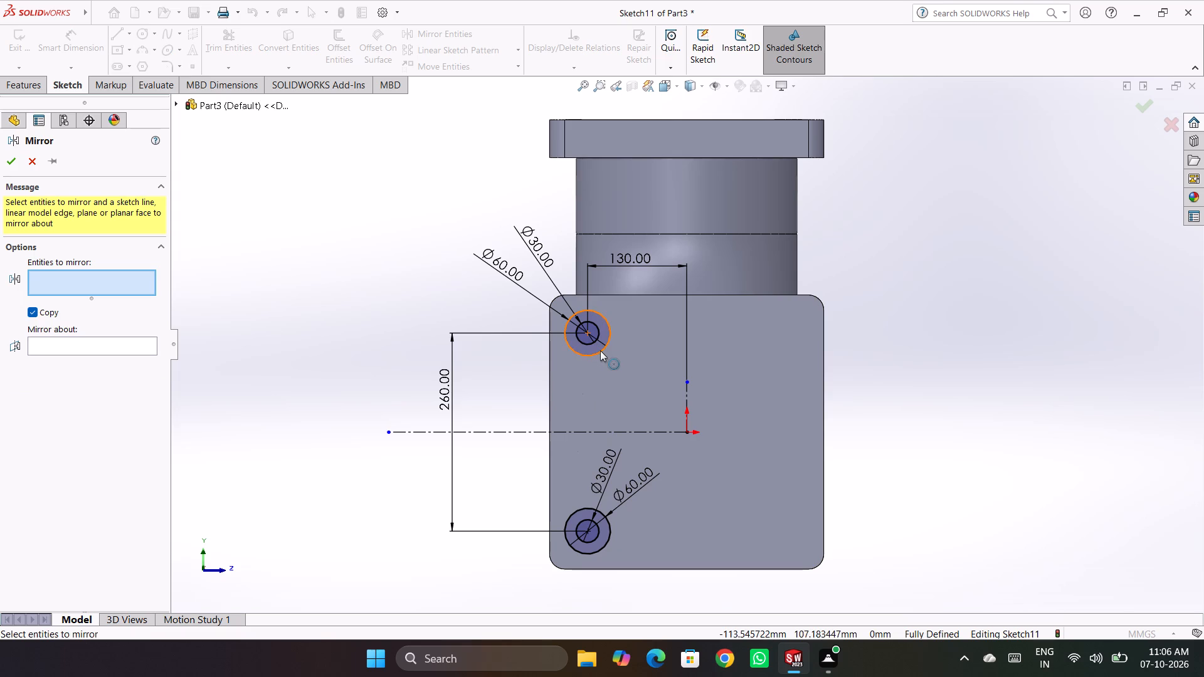
left_click(600, 350)
left_click(594, 339)
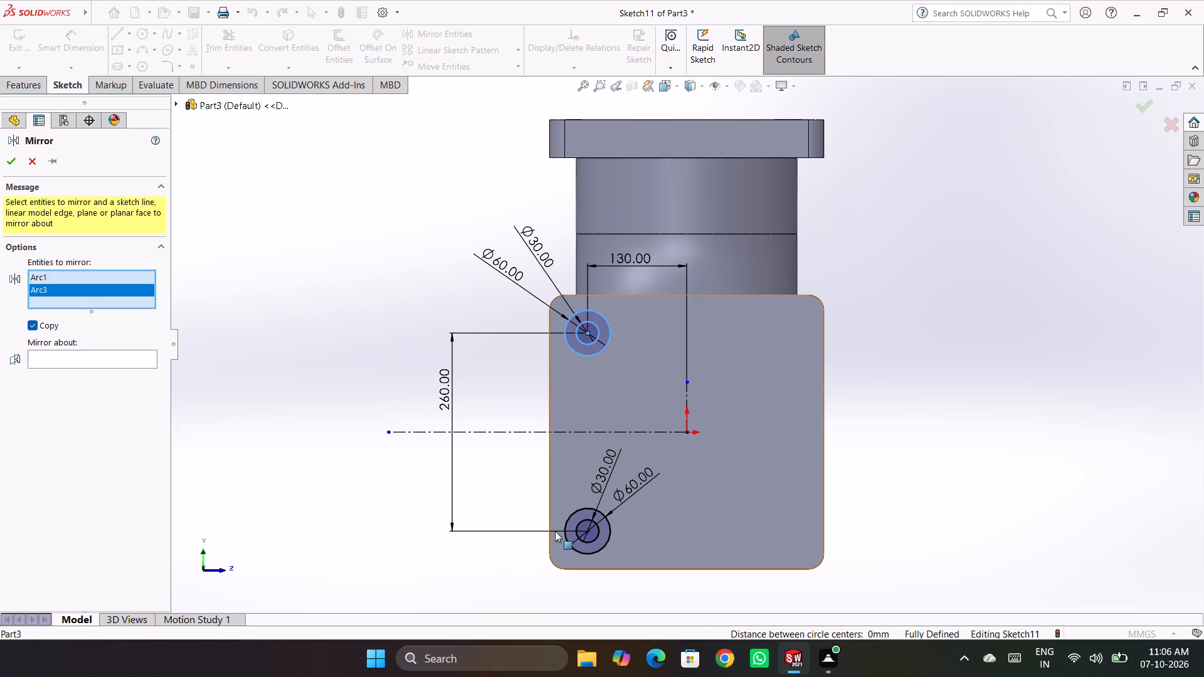
left_click(568, 520)
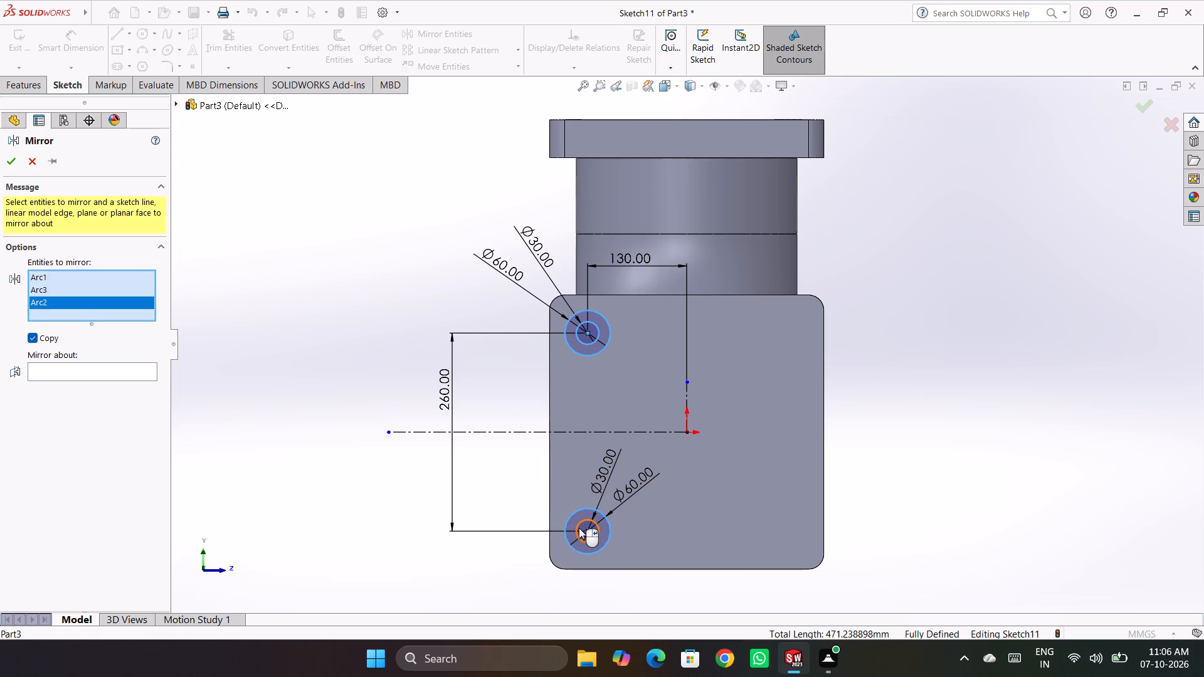
left_click(581, 527)
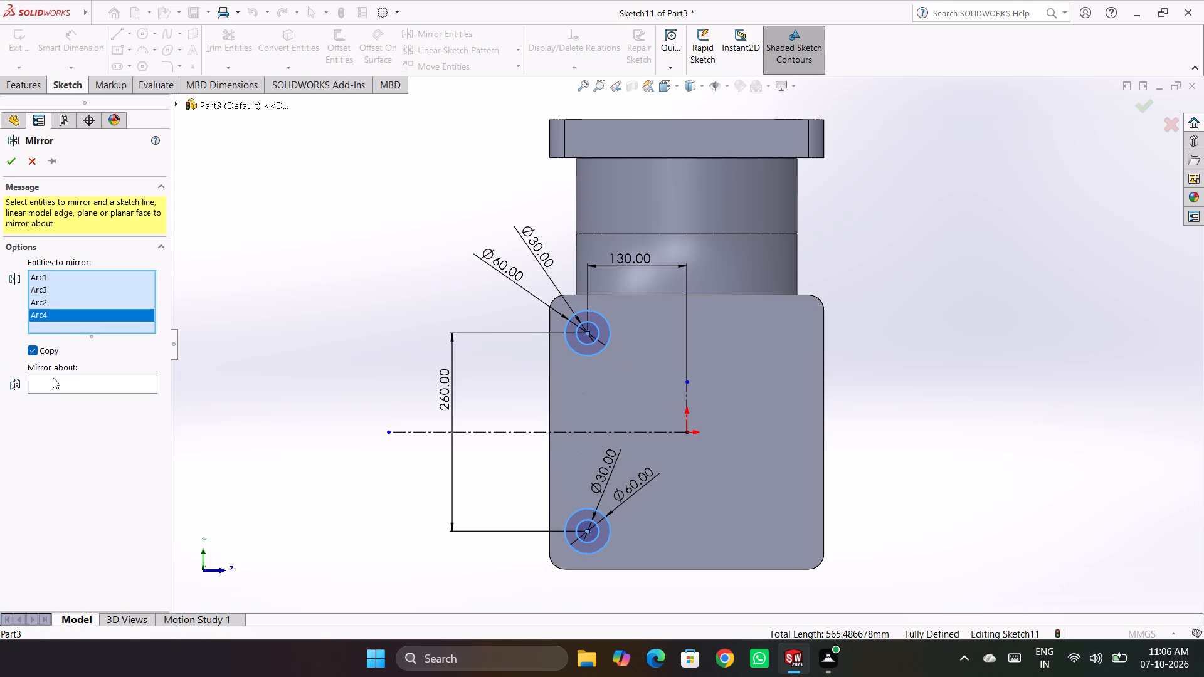
left_click(53, 377)
left_click(686, 396)
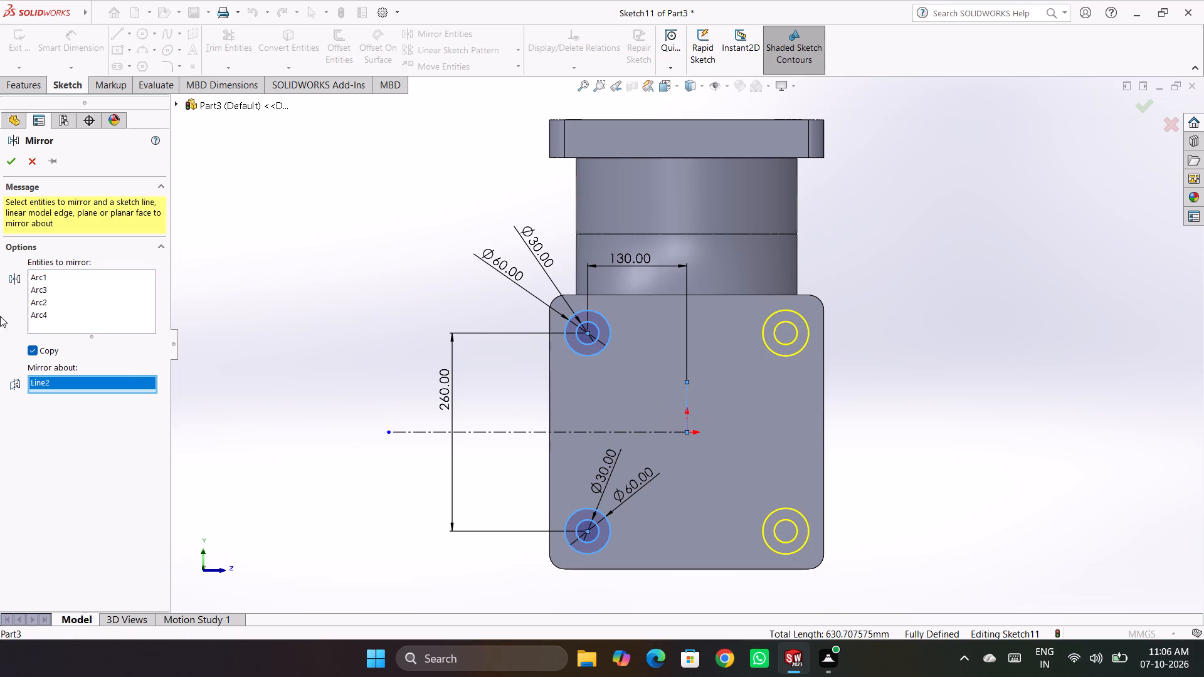
left_click(11, 162)
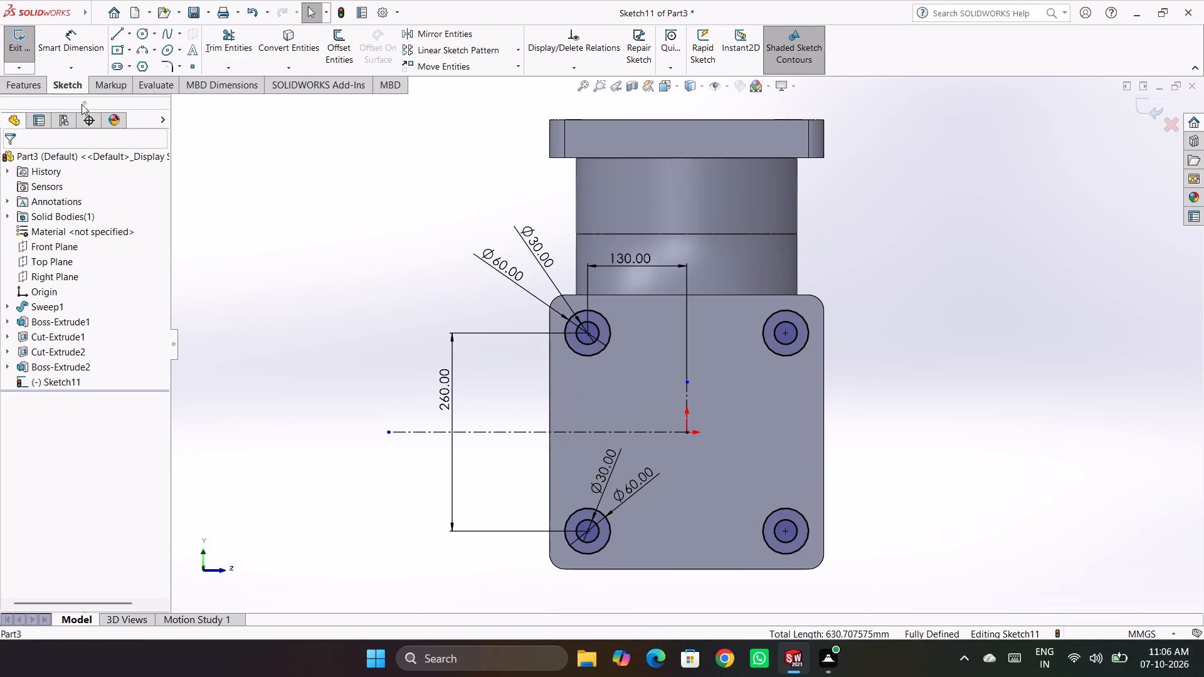
Finish the sketch and extrude-cut the four ring-shaped areas 10 mm deep into the flange face as counterbores.
left_click(20, 41)
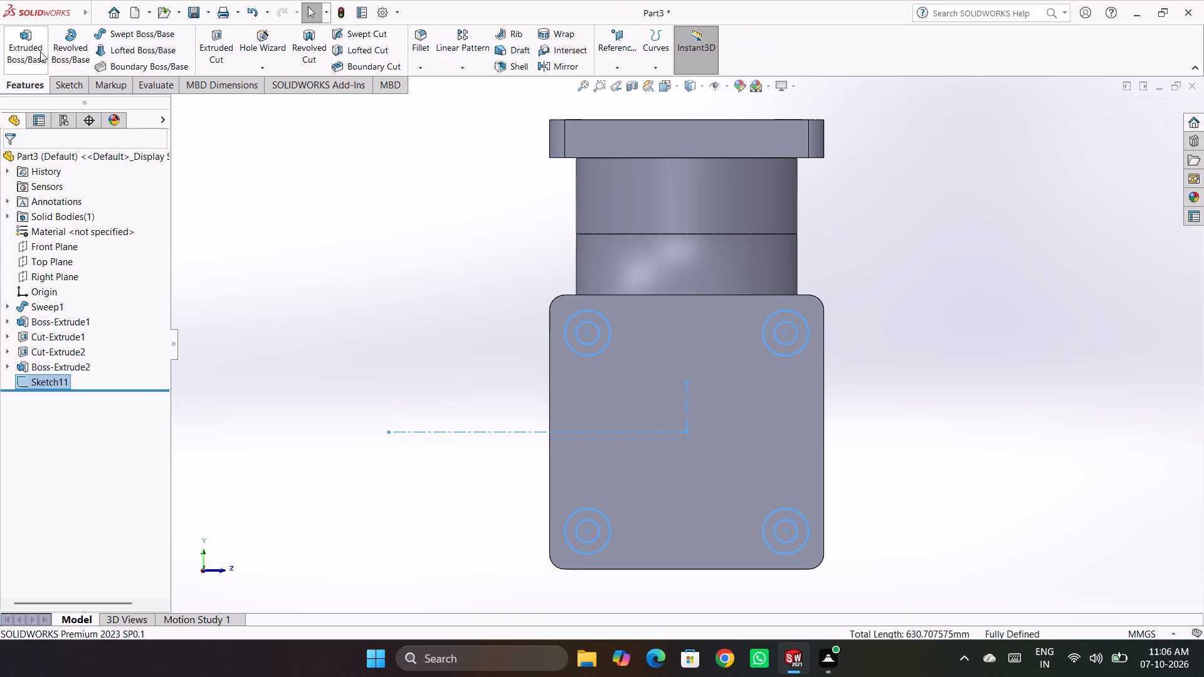
left_click(226, 50)
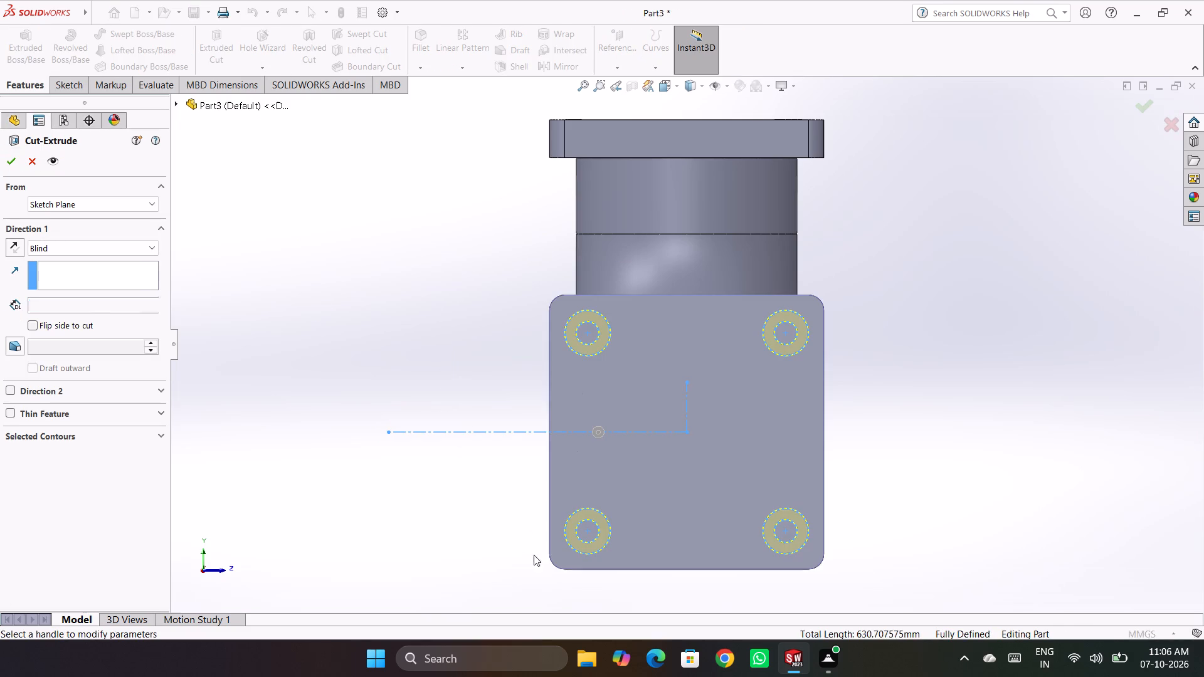
middle_click_drag(494, 584, 569, 496)
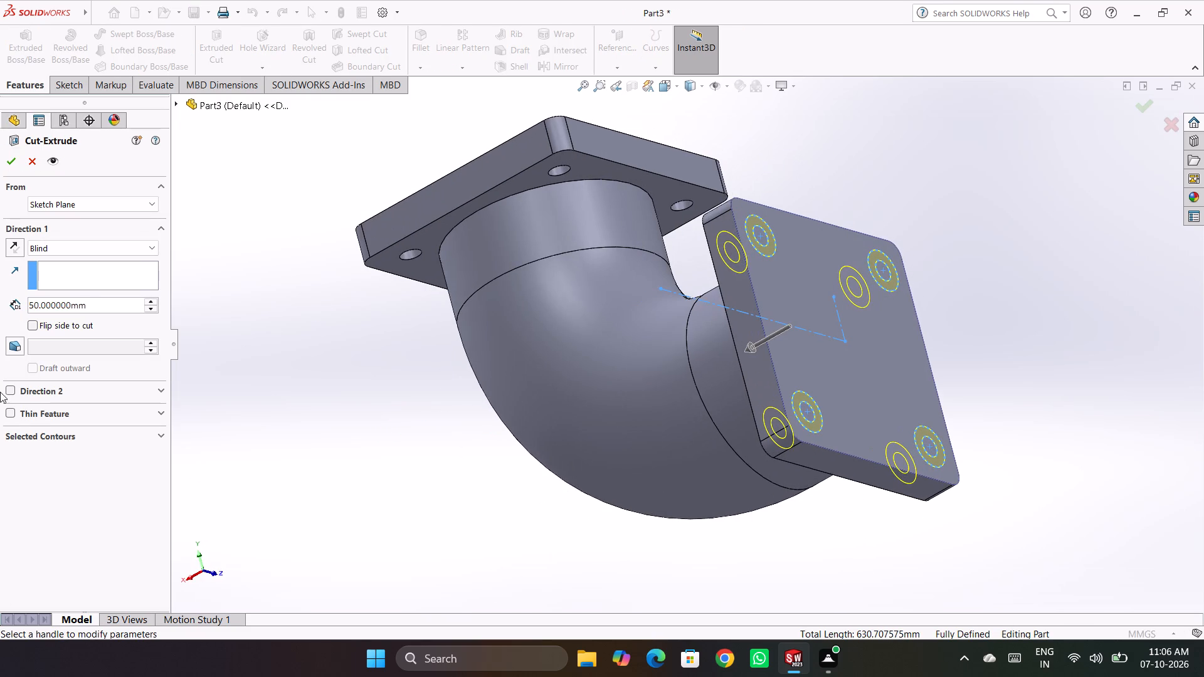
left_click_drag(105, 303, 0, 303)
type("10")
key("Return")
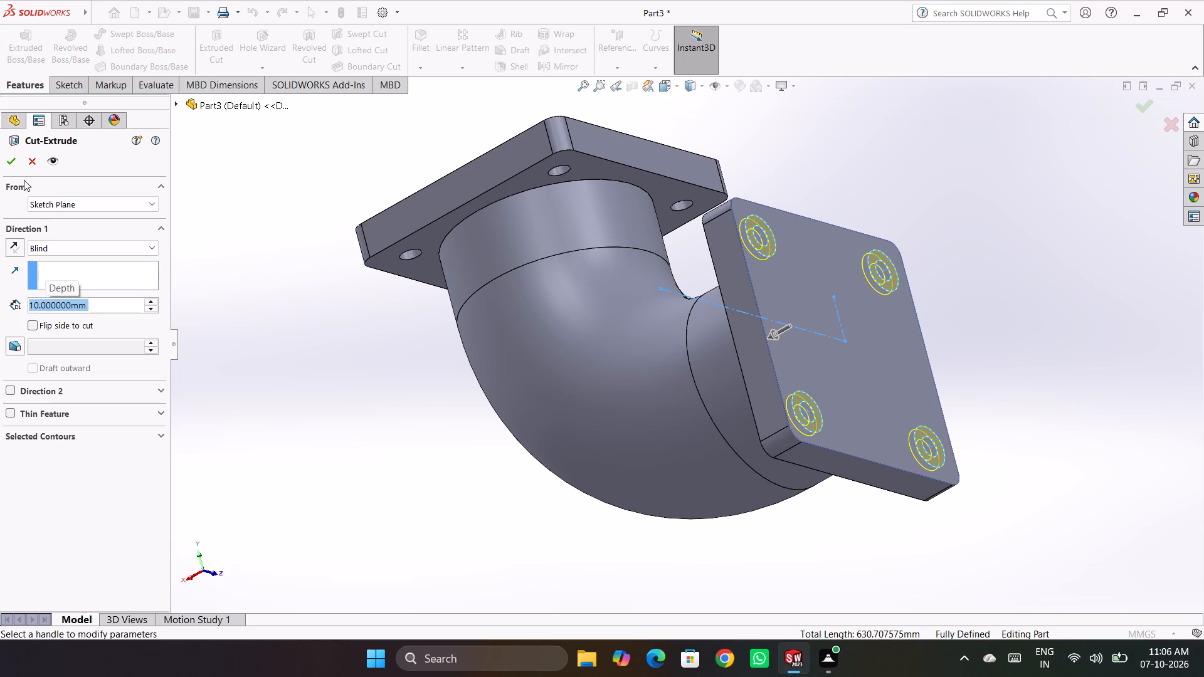
left_click(15, 165)
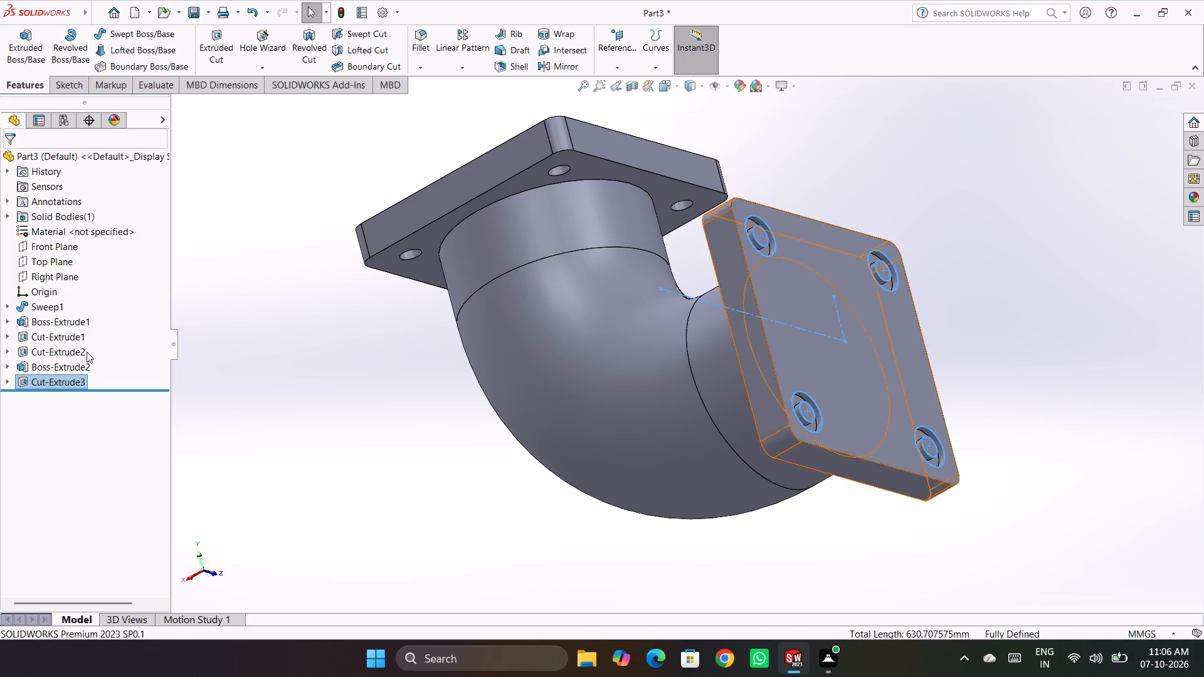
Extrude-cut 50 mm through the flange, reusing Sketch11 with only the four 30 mm inner circles as selected contours.
left_click(222, 52)
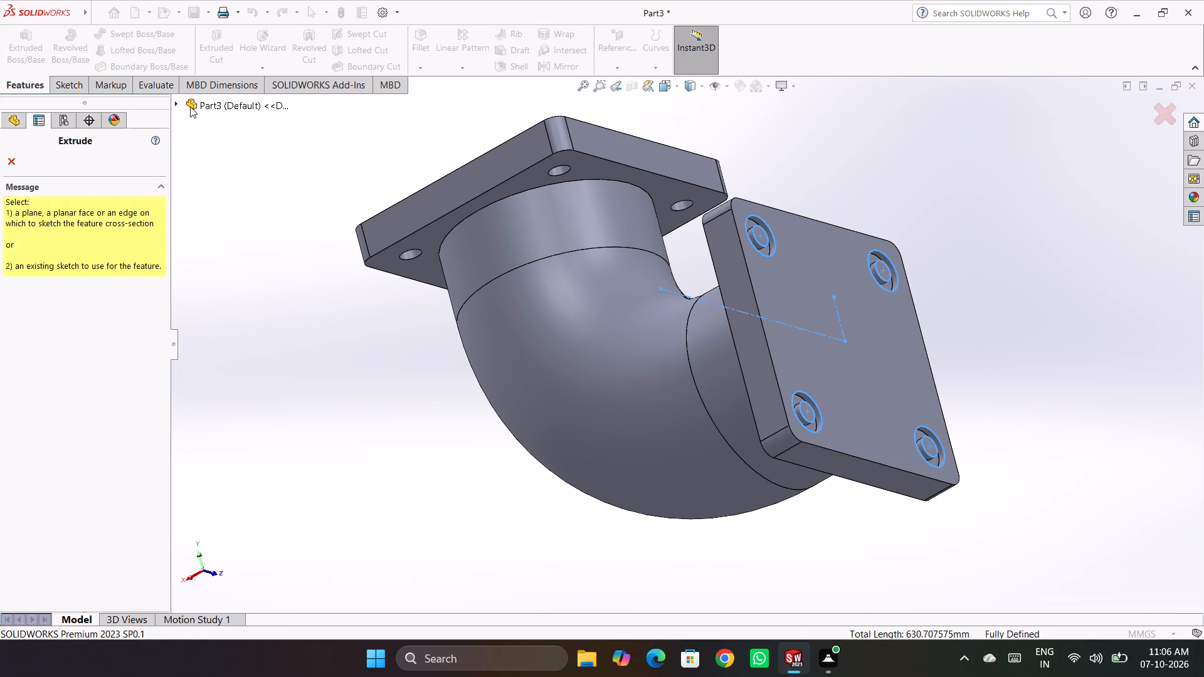
left_click(196, 101)
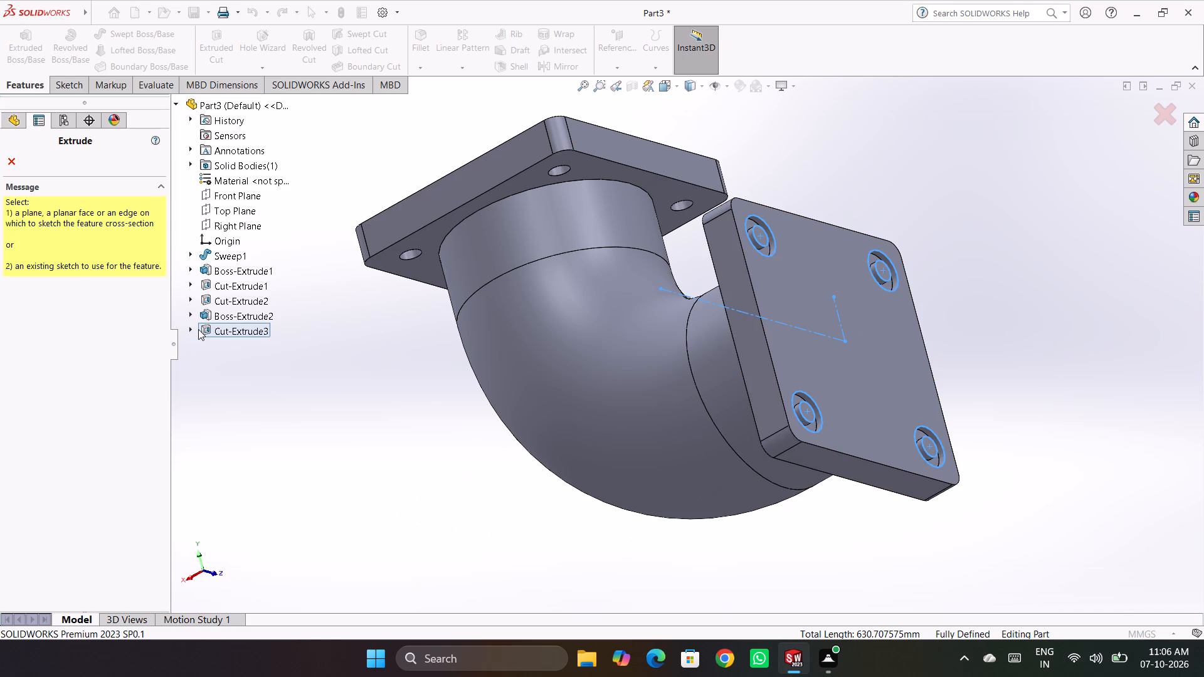
left_click(192, 329)
left_click(228, 335)
left_click(226, 344)
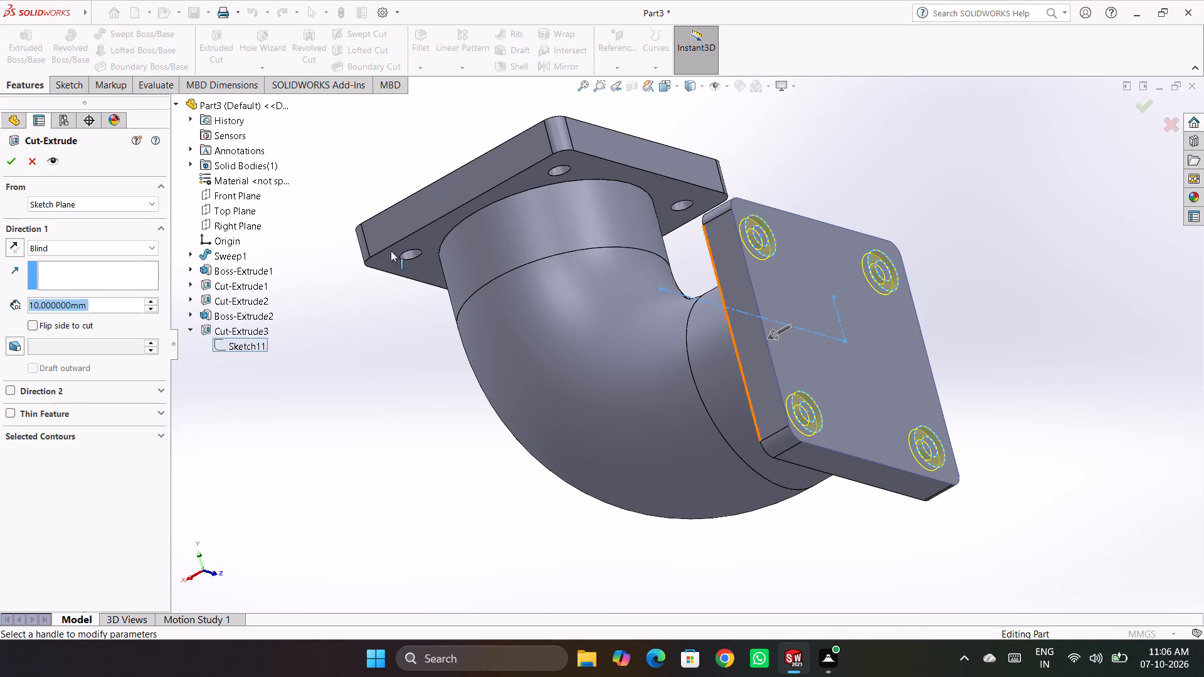
type("50")
key("Return")
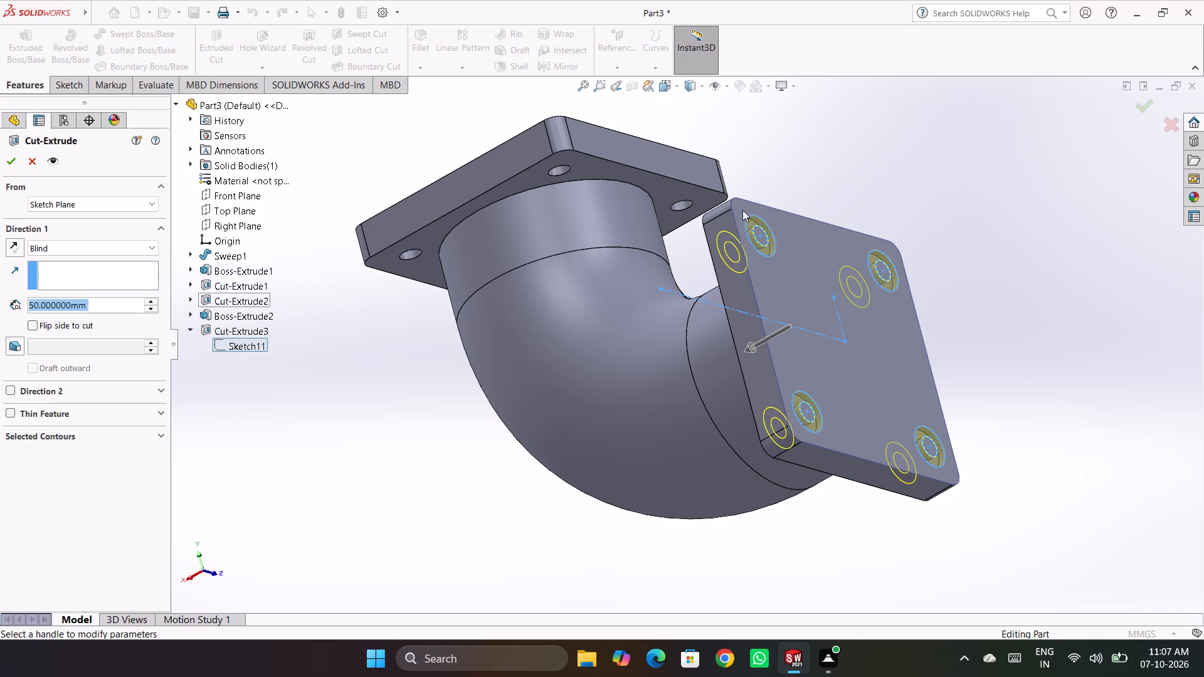
left_click(48, 427)
left_click(52, 439)
left_click(61, 453)
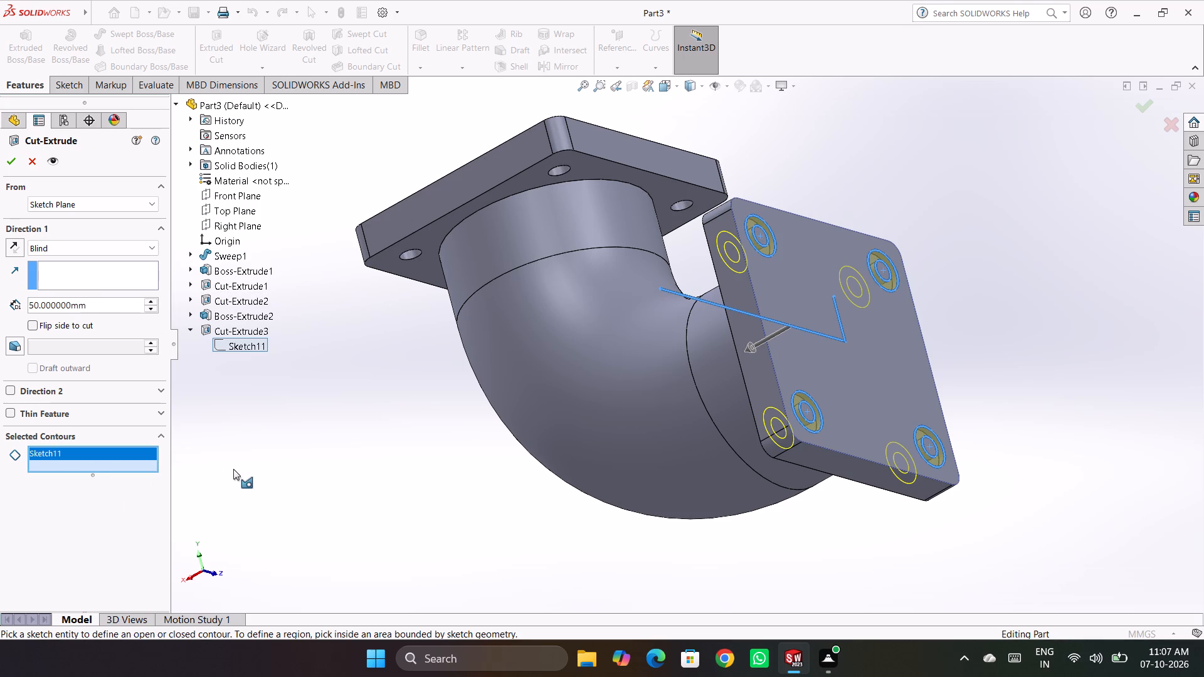
key("Delete")
key("BackSpace")
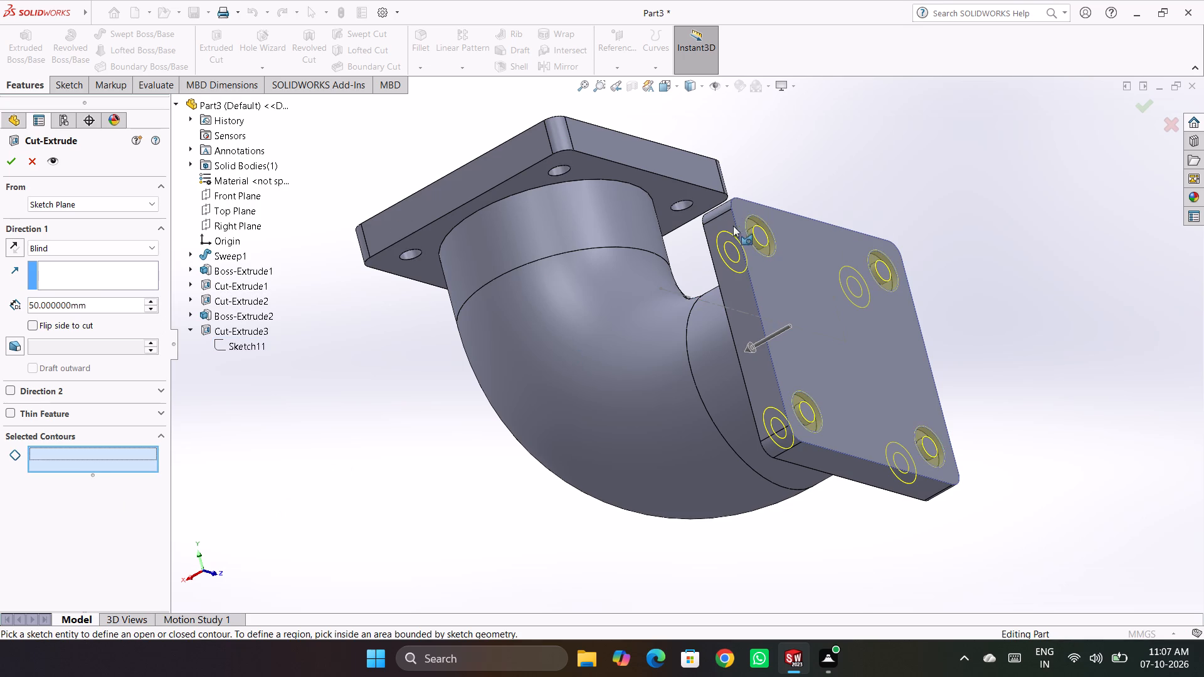
left_click(759, 235)
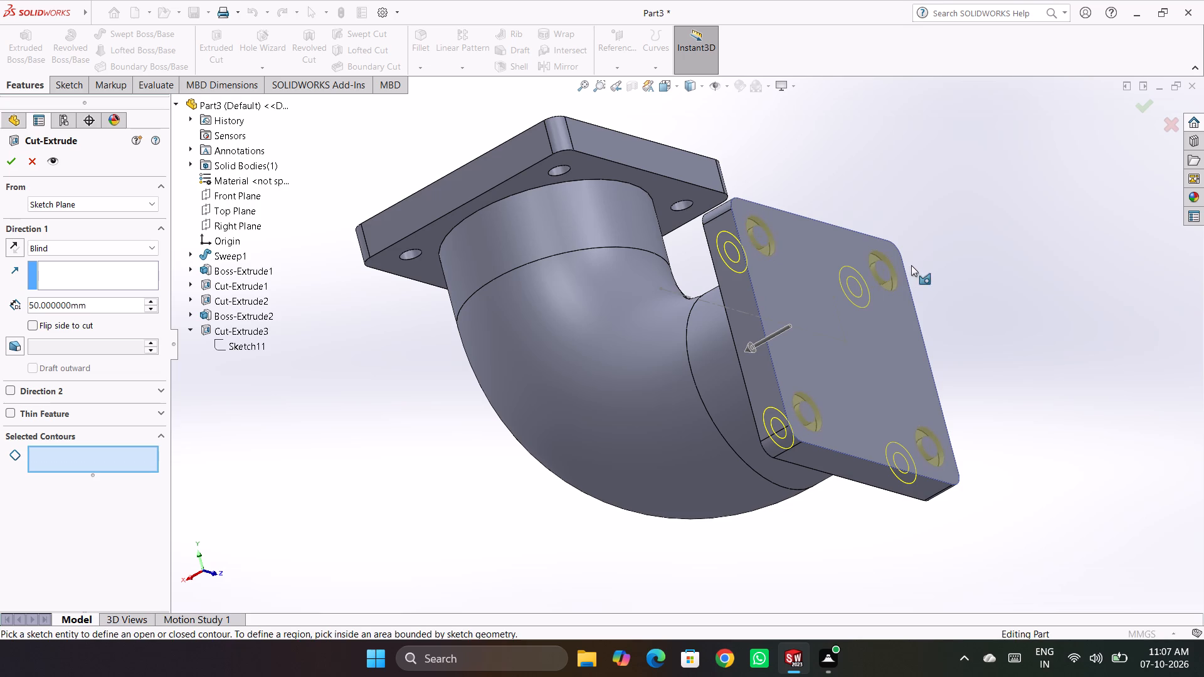
left_click(881, 266)
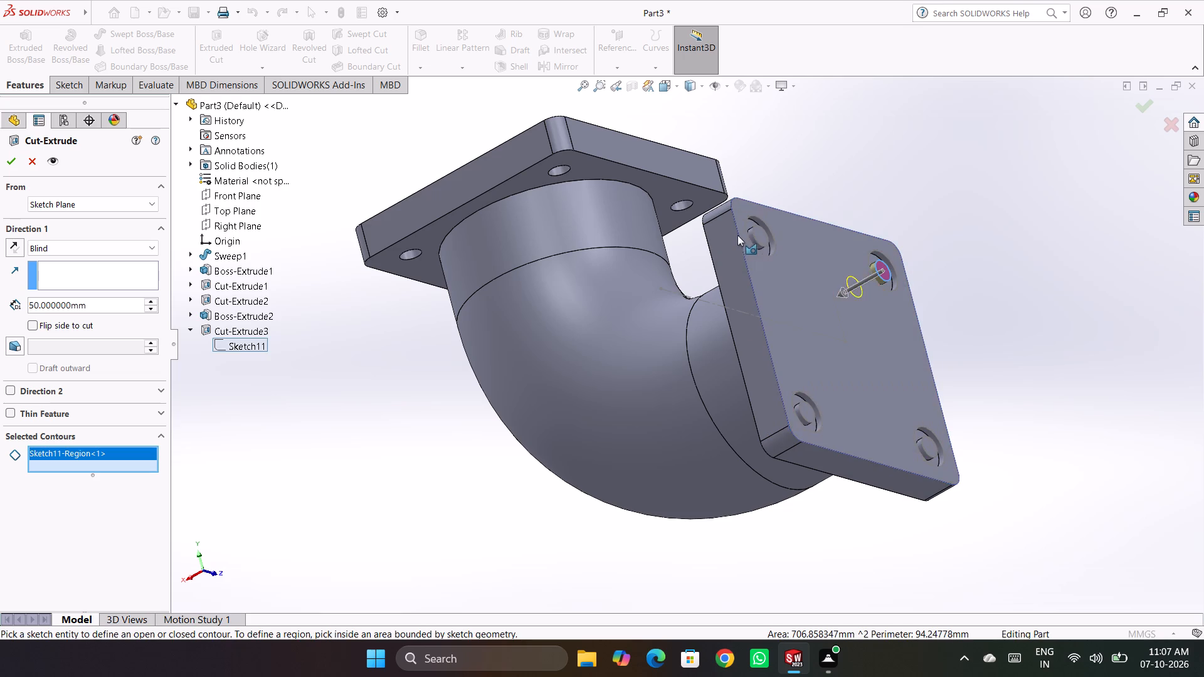
left_click(758, 233)
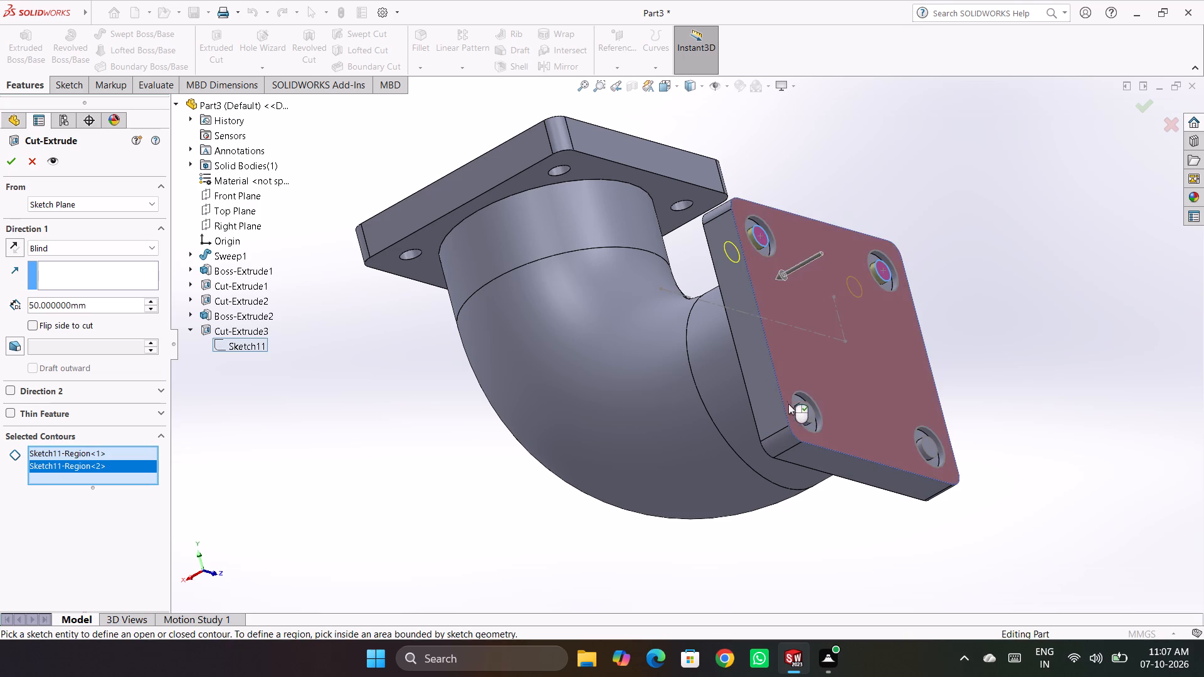
left_click(803, 406)
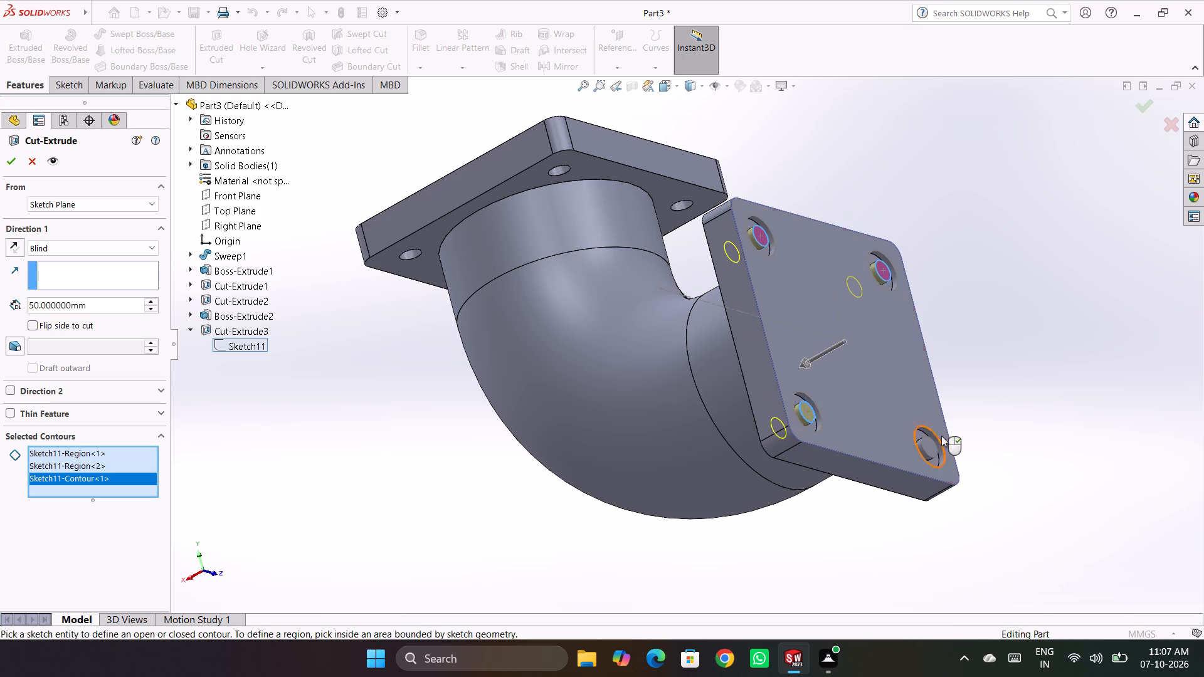
left_click(925, 441)
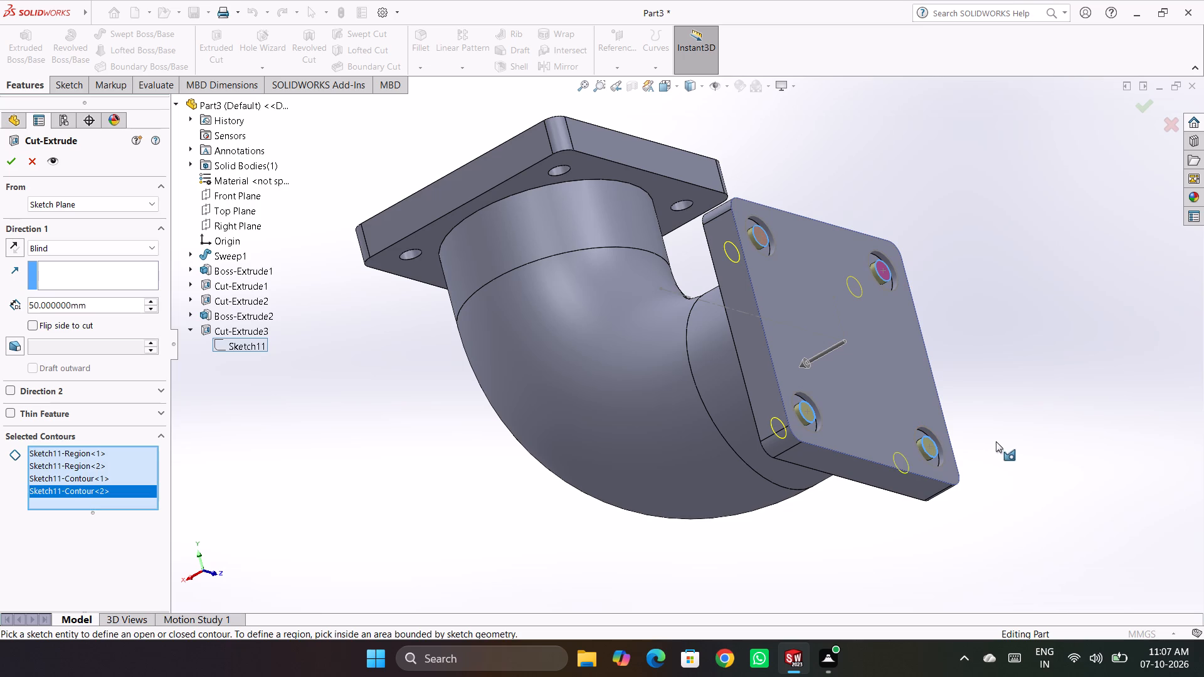
middle_click_drag(985, 318, 925, 347)
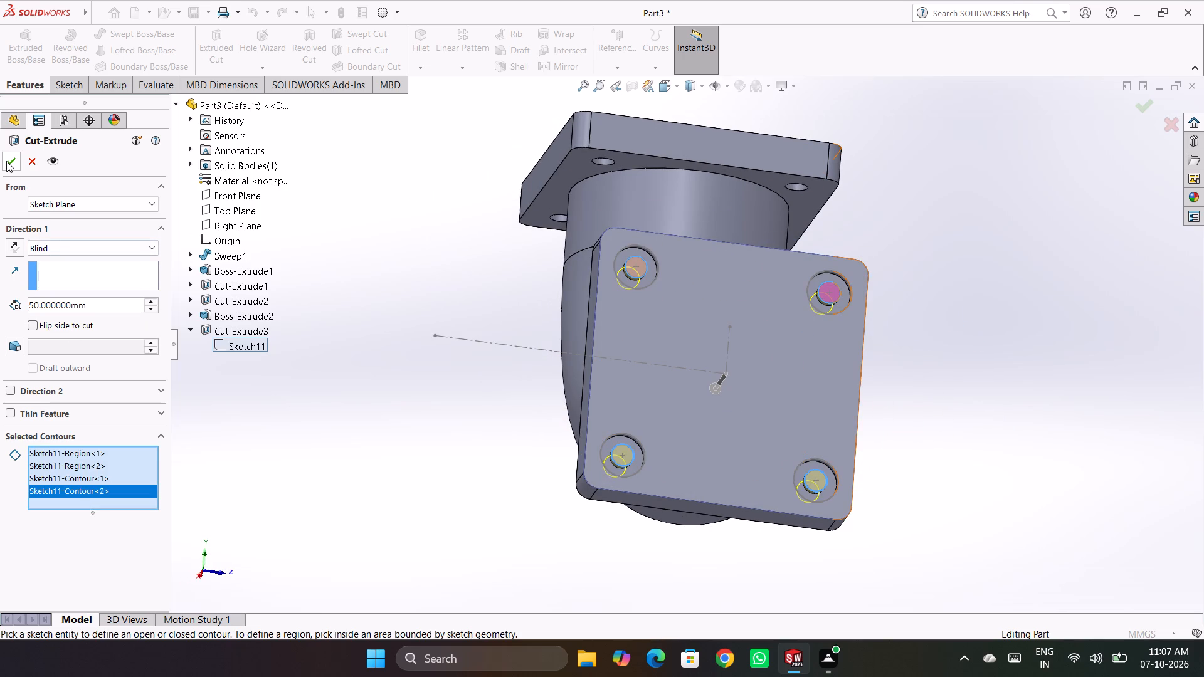
left_click(6, 161)
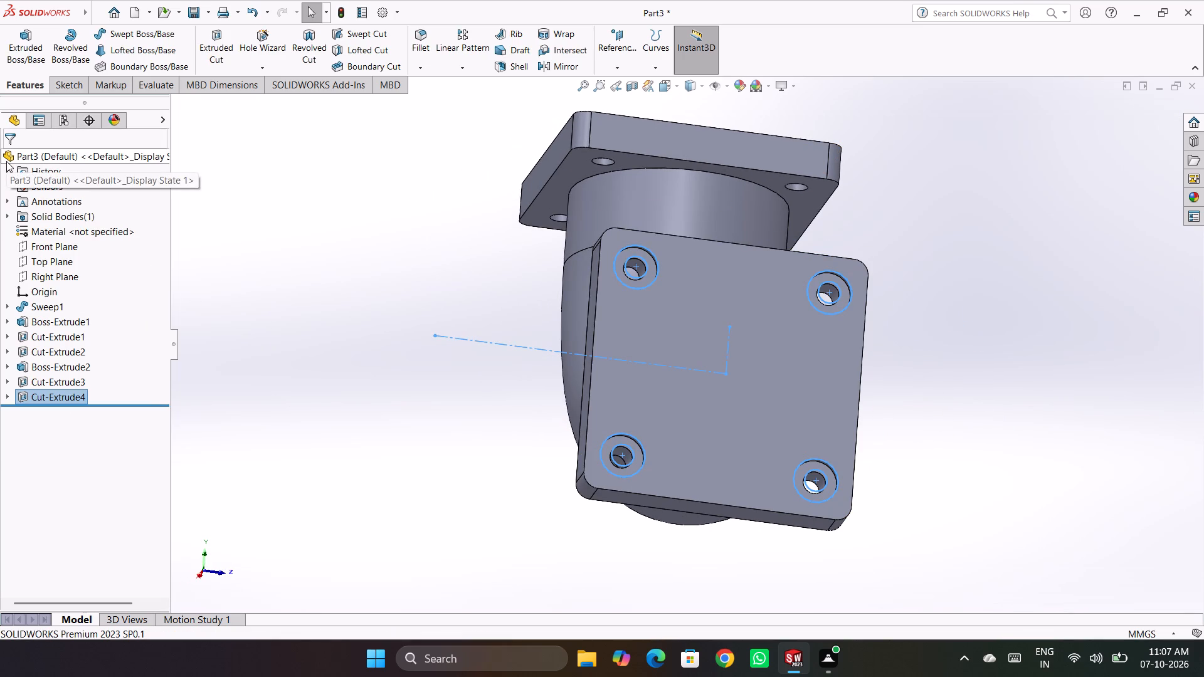
left_click(999, 402)
Show Sketch1, the path sketch under the Sweep1 feature.
scroll(966, 280, "up", 3)
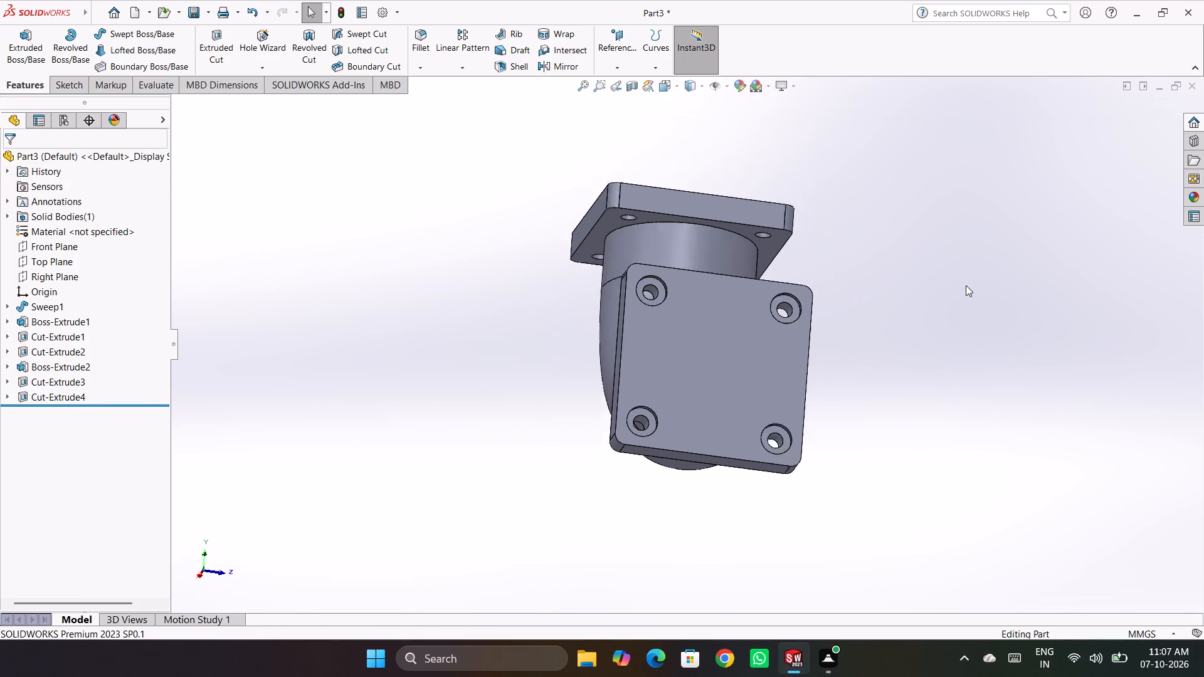
scroll(966, 285, "up", 2)
middle_click_drag(889, 231, 815, 409)
scroll(853, 323, "up", 1)
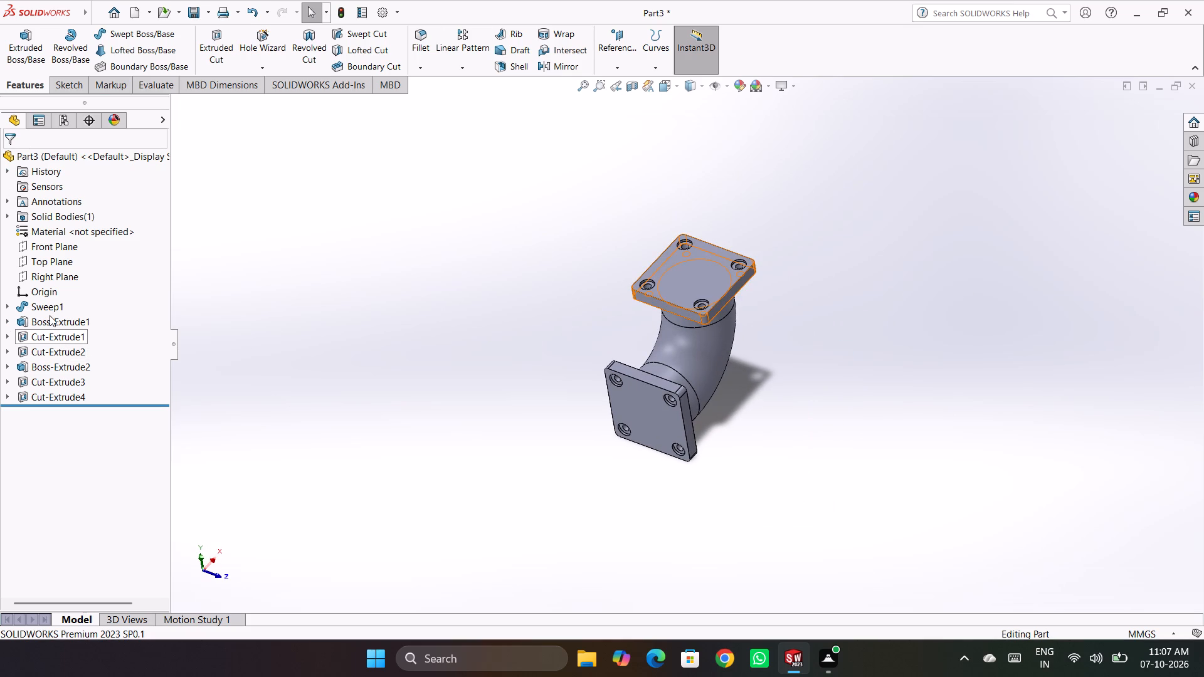
right_click(46, 309)
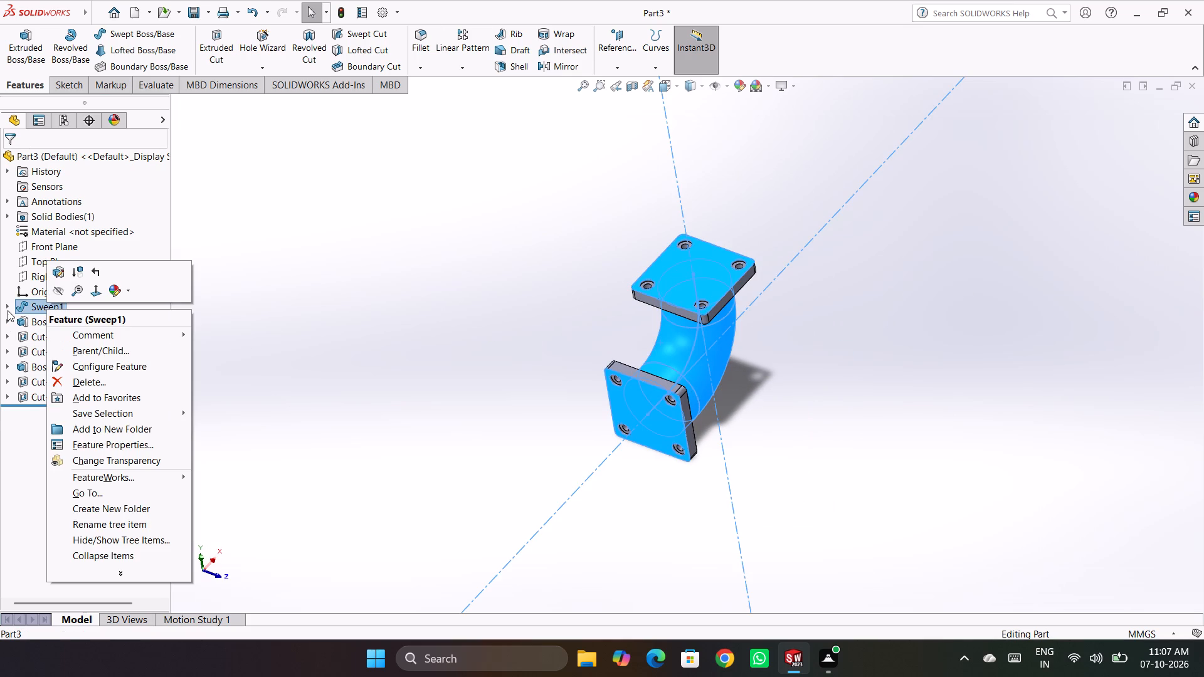
left_click(8, 310)
right_click(36, 321)
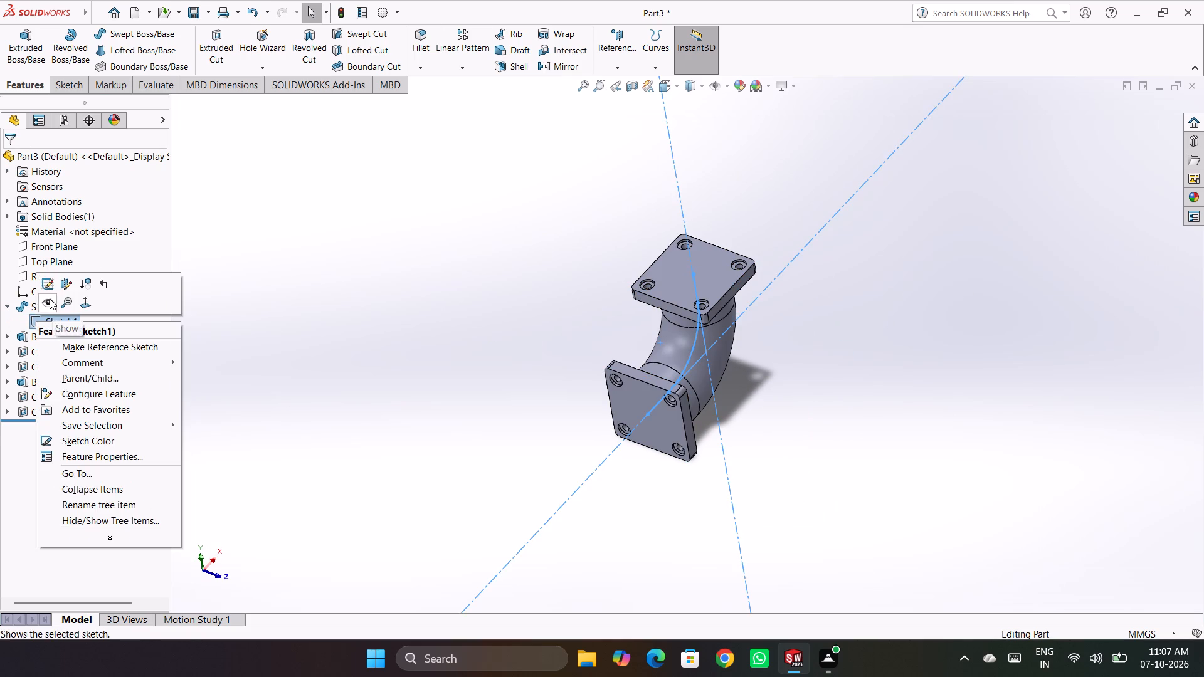
left_click(50, 298)
left_click(348, 268)
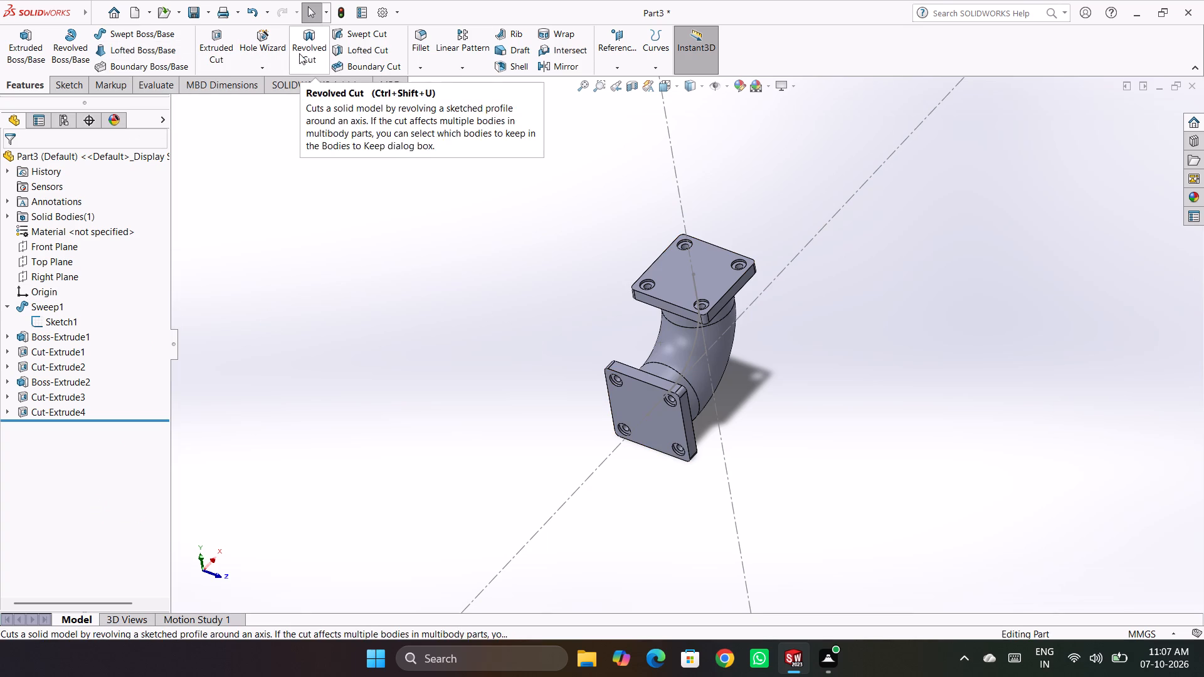
Make a swept cut with a 210 mm circular profile along Sketch1 to bore through the elbow and both flanges.
left_click(350, 37)
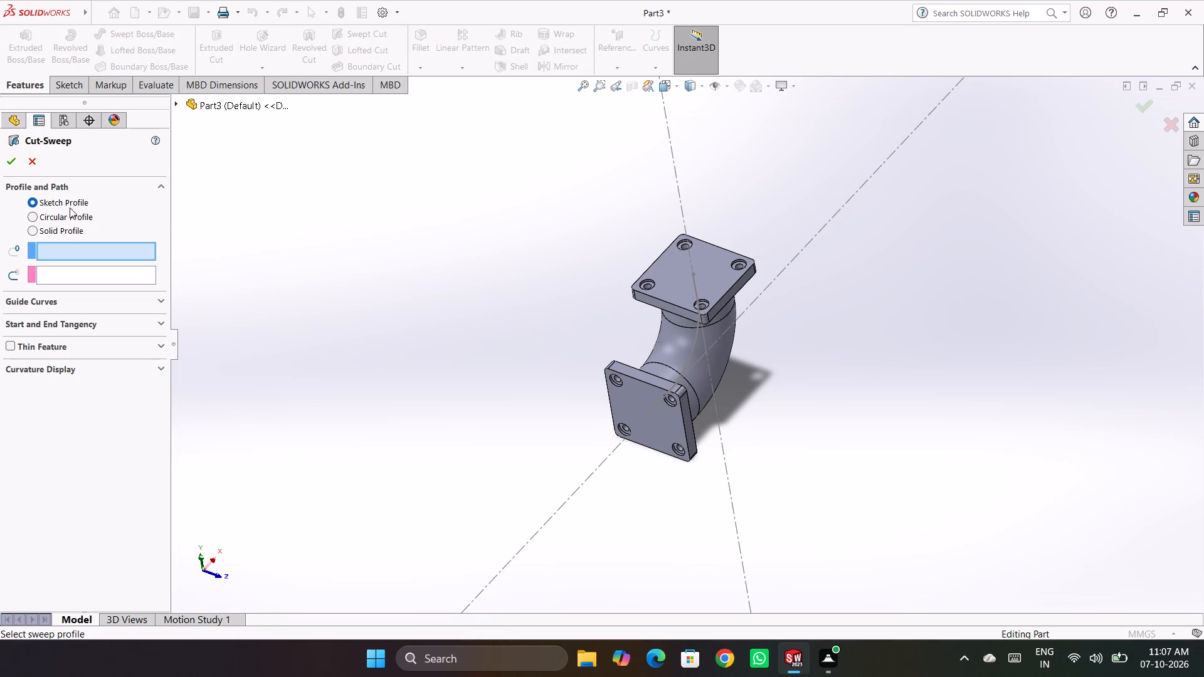
left_click(66, 216)
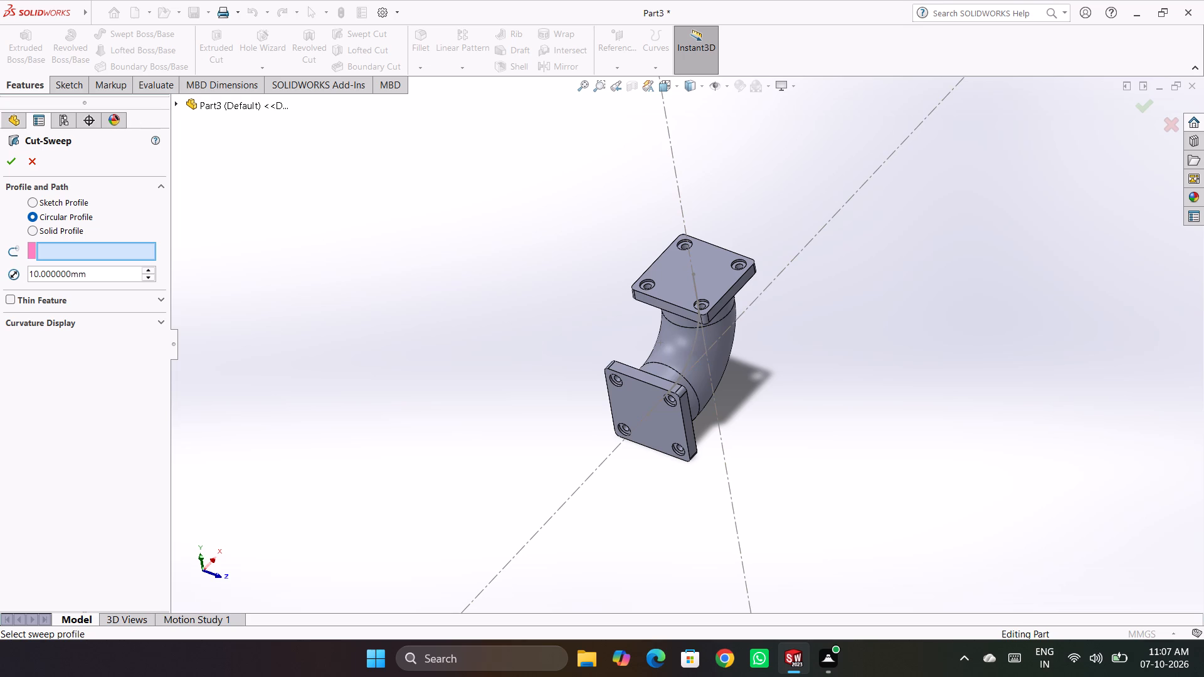
left_click(176, 105)
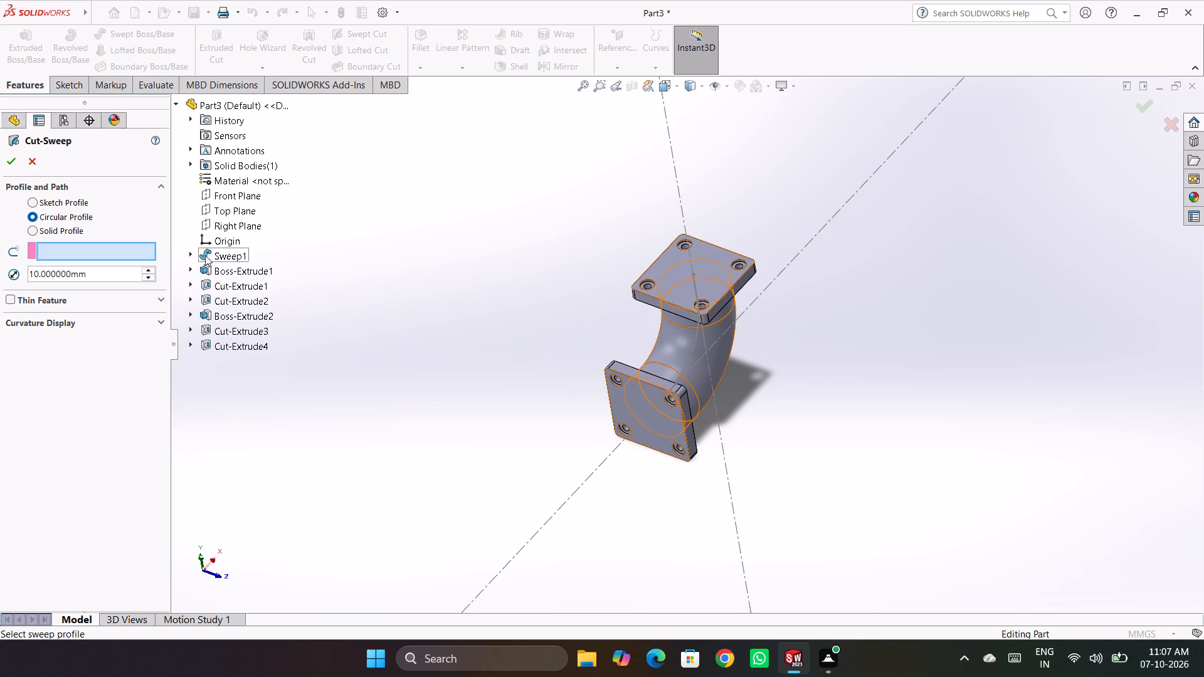
left_click(191, 253)
left_click(222, 270)
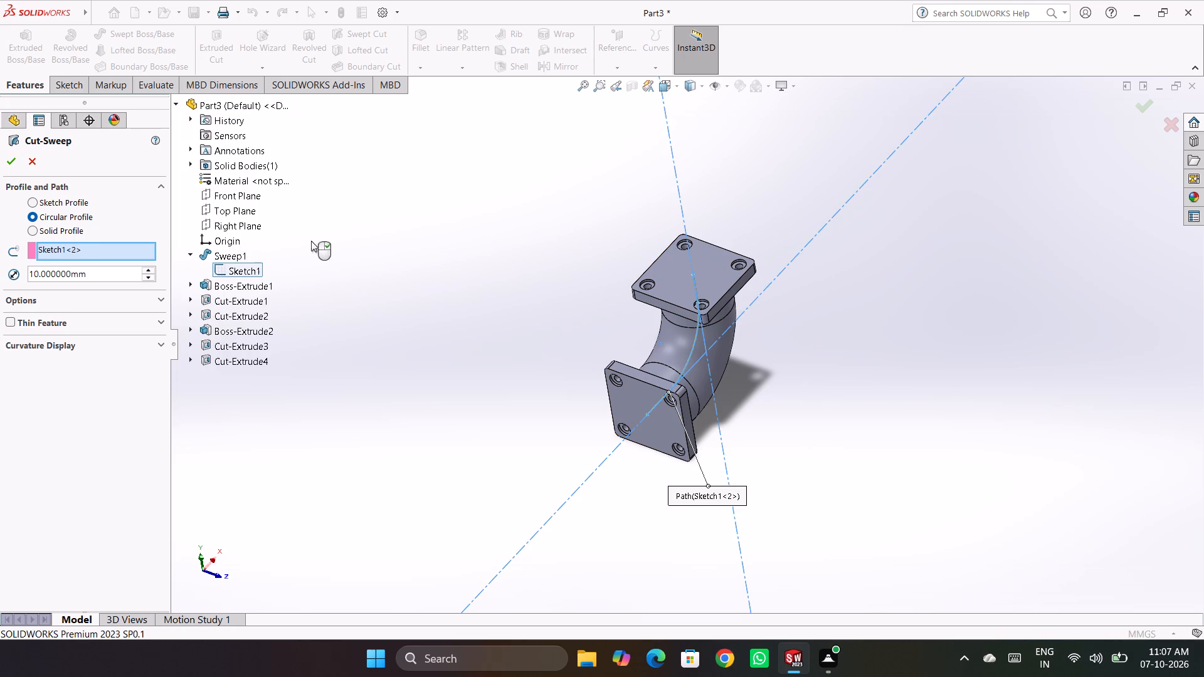
left_click_drag(95, 268, 0, 275)
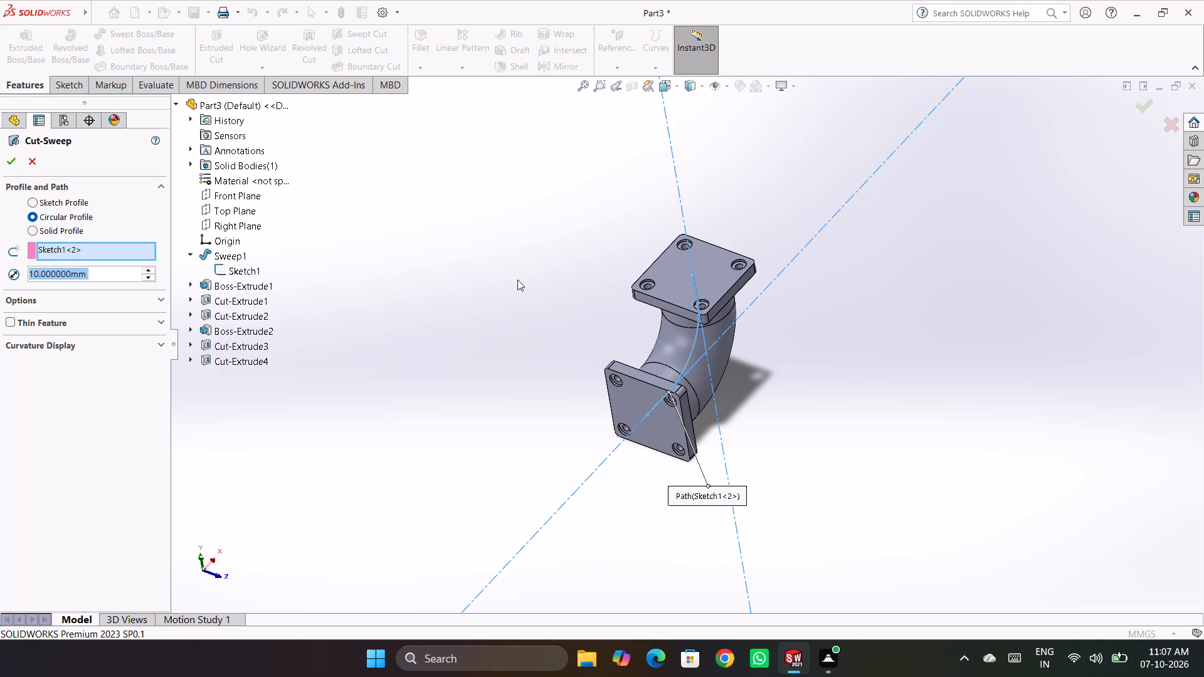
type("210")
key("Return")
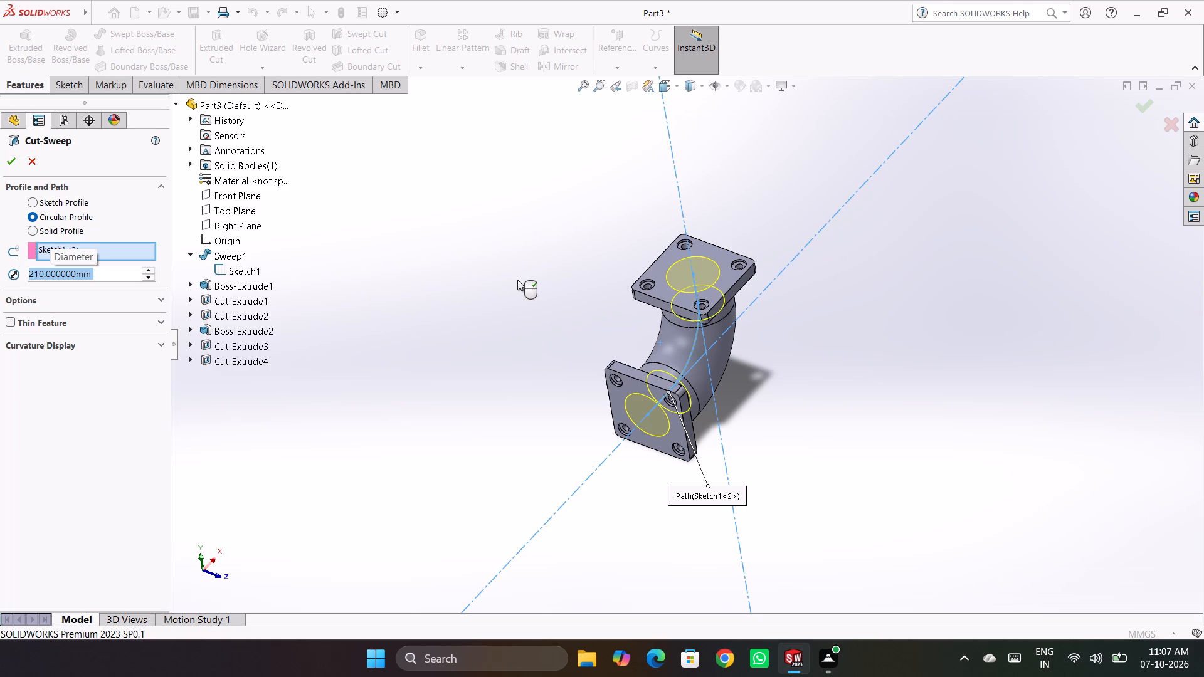
left_click(2, 164)
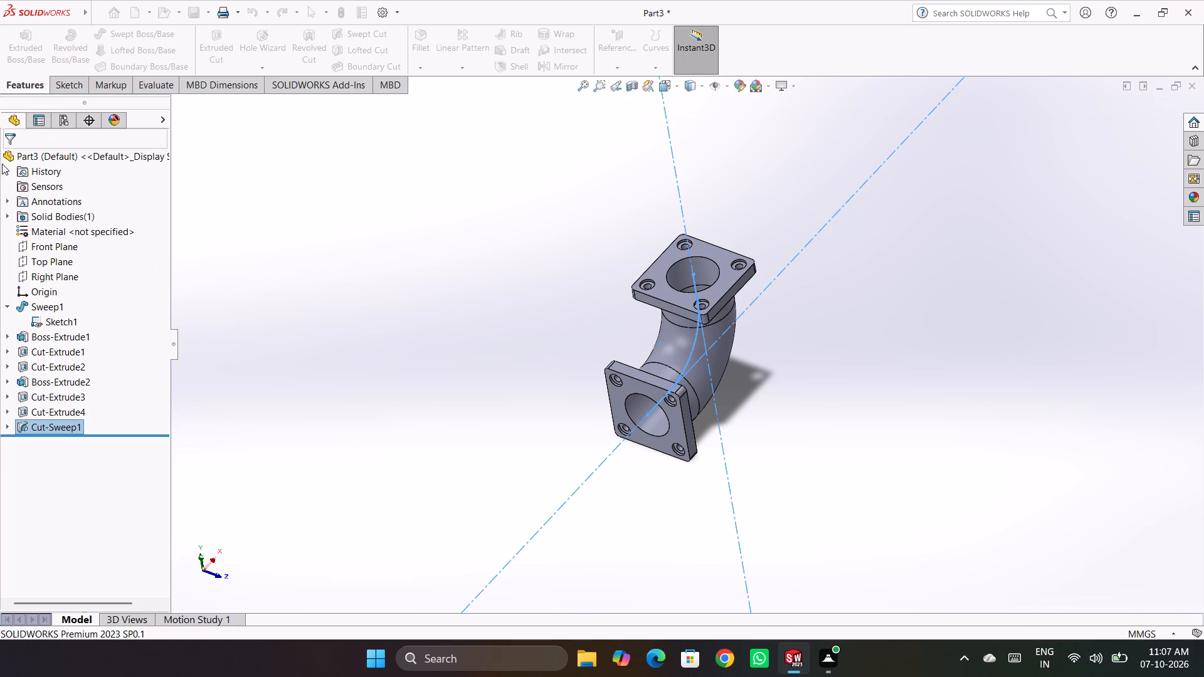
Chamfer the circular bore edges on the outer faces of both flanges at 10 mm and 45 degrees.
middle_click_drag(477, 403, 488, 619)
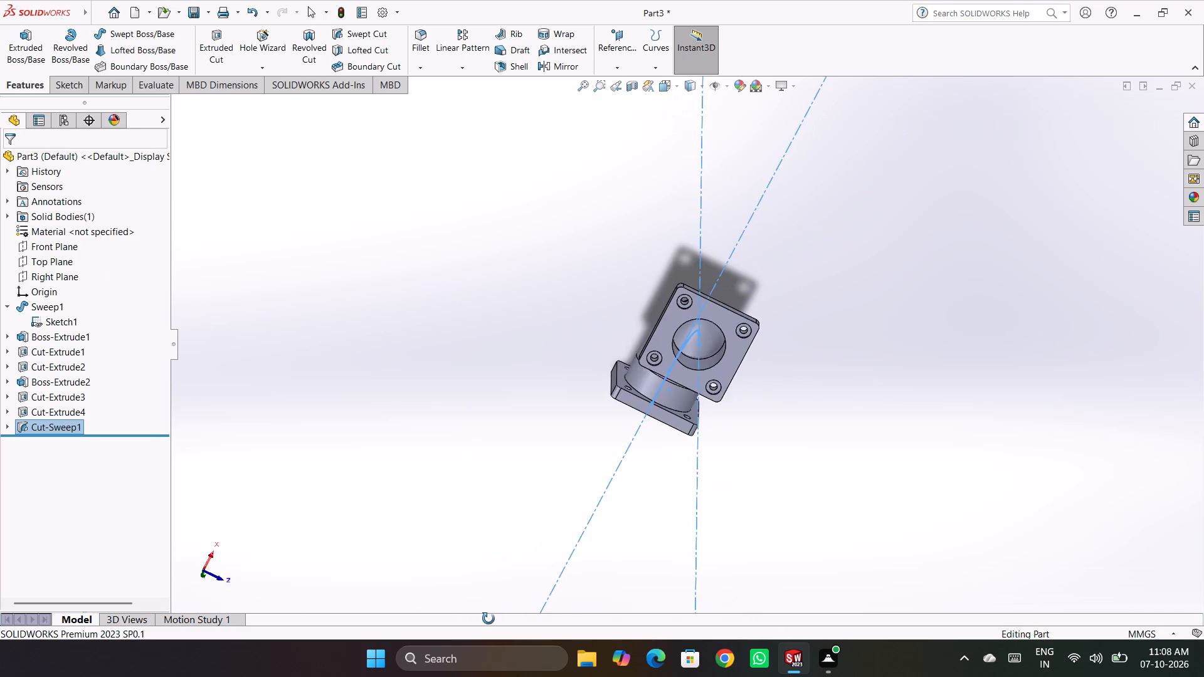
middle_click_drag(488, 619, 584, 355)
scroll(643, 375, "up", 1)
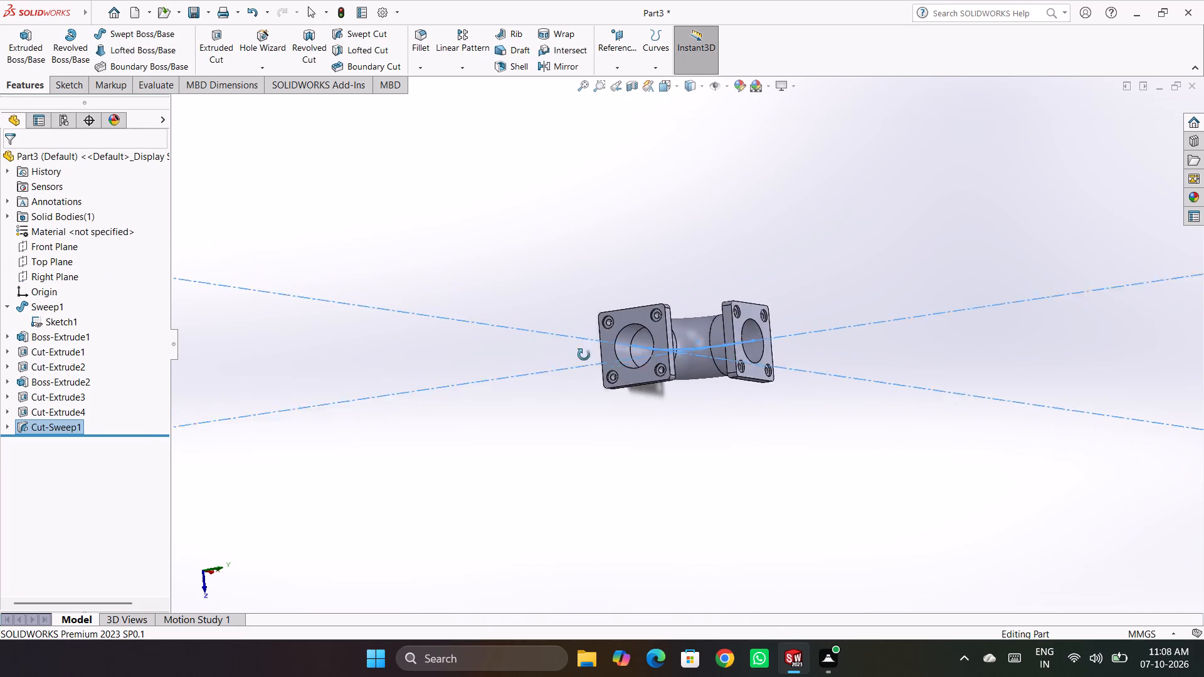
middle_click_drag(584, 355, 511, 391)
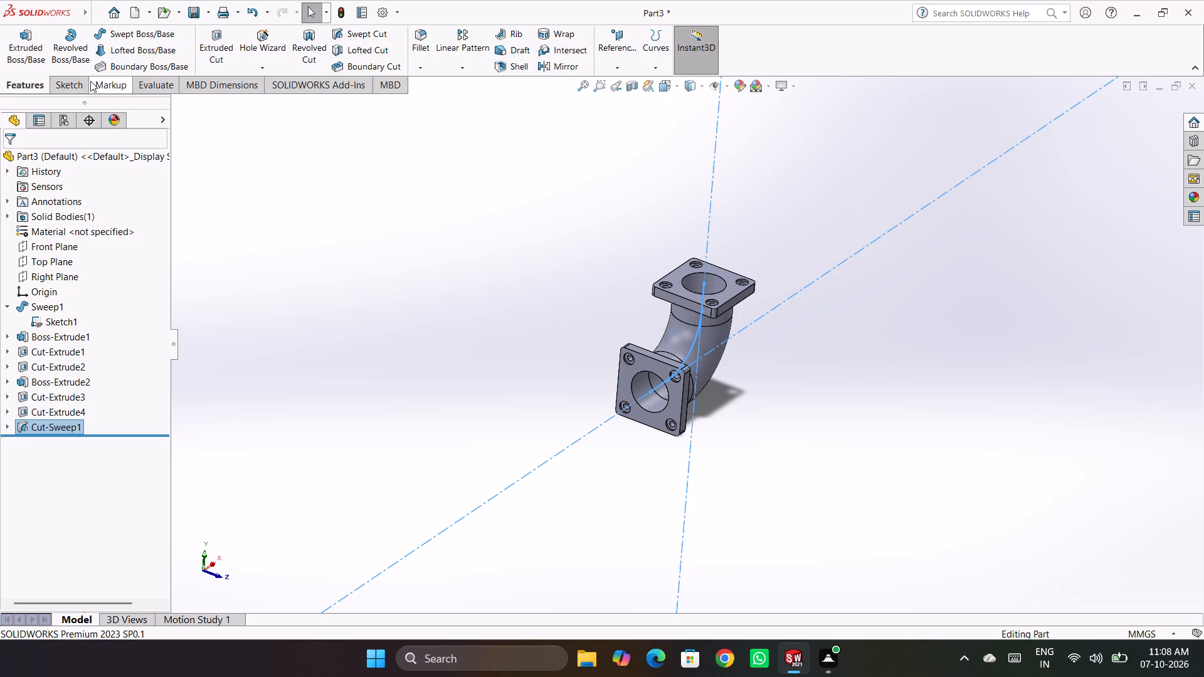
left_click(421, 65)
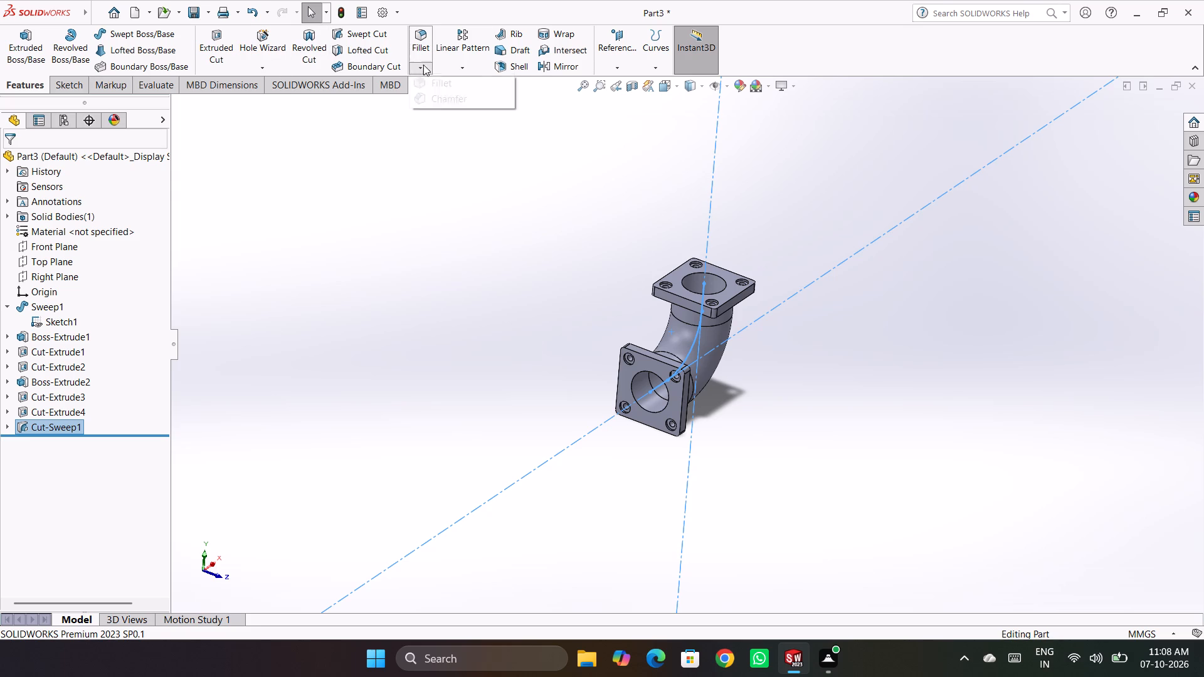
left_click(425, 98)
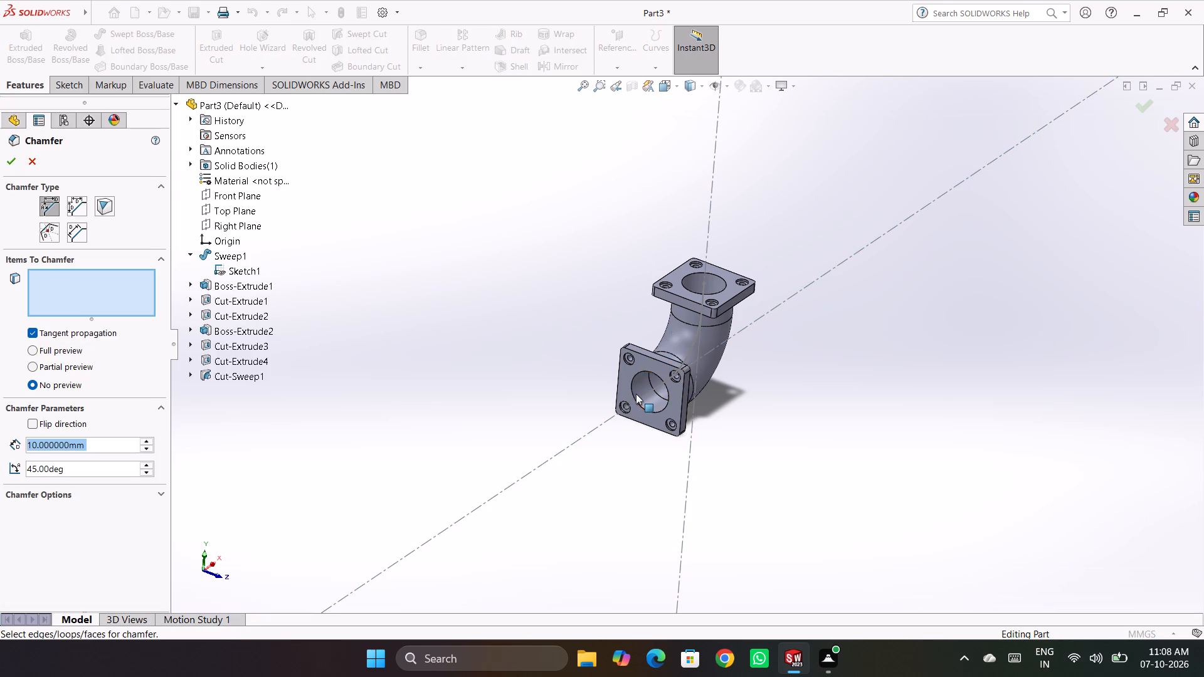
left_click(634, 396)
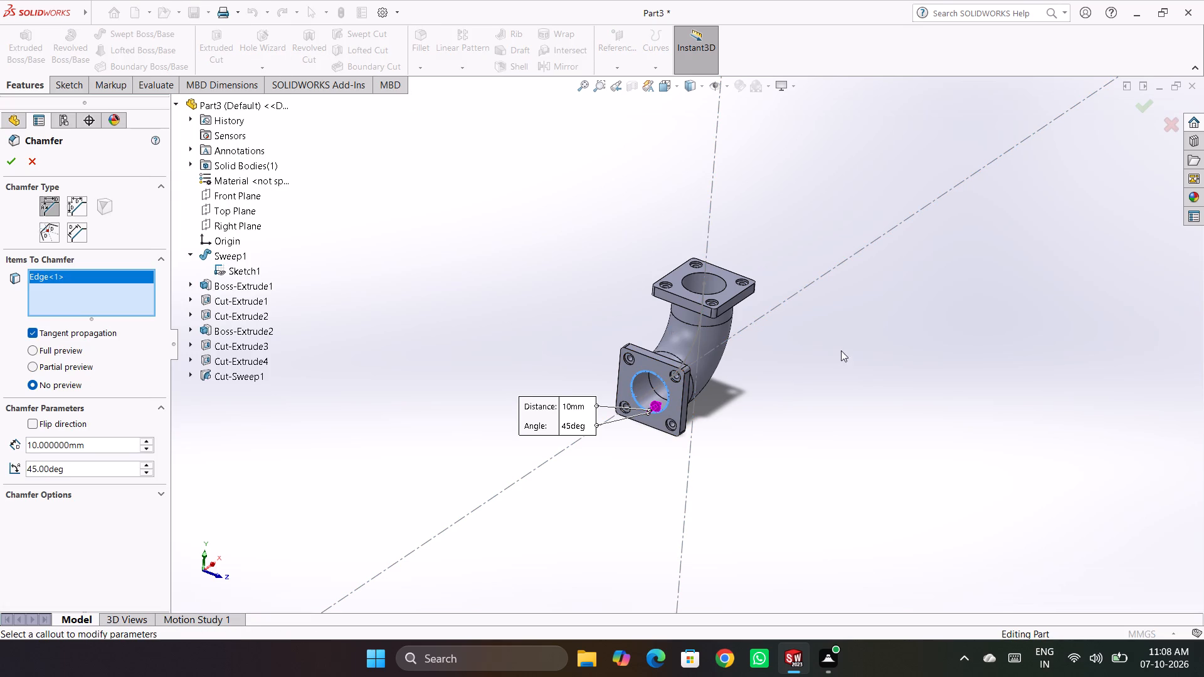
middle_click_drag(796, 223, 793, 331)
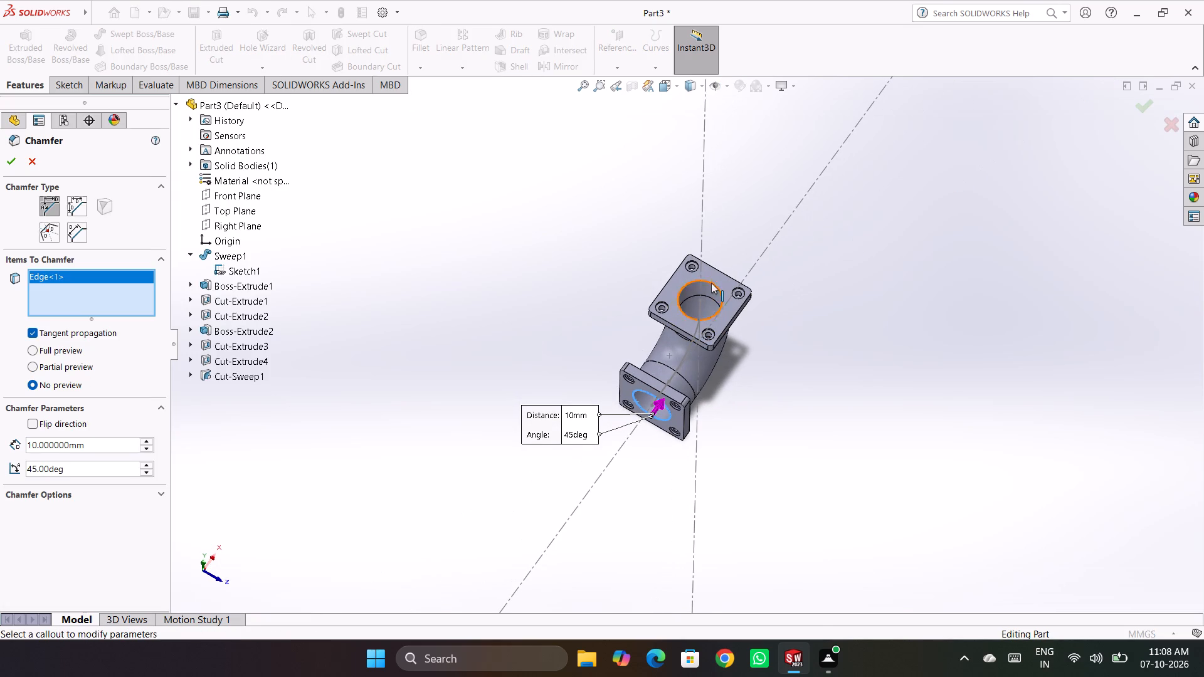
left_click(711, 282)
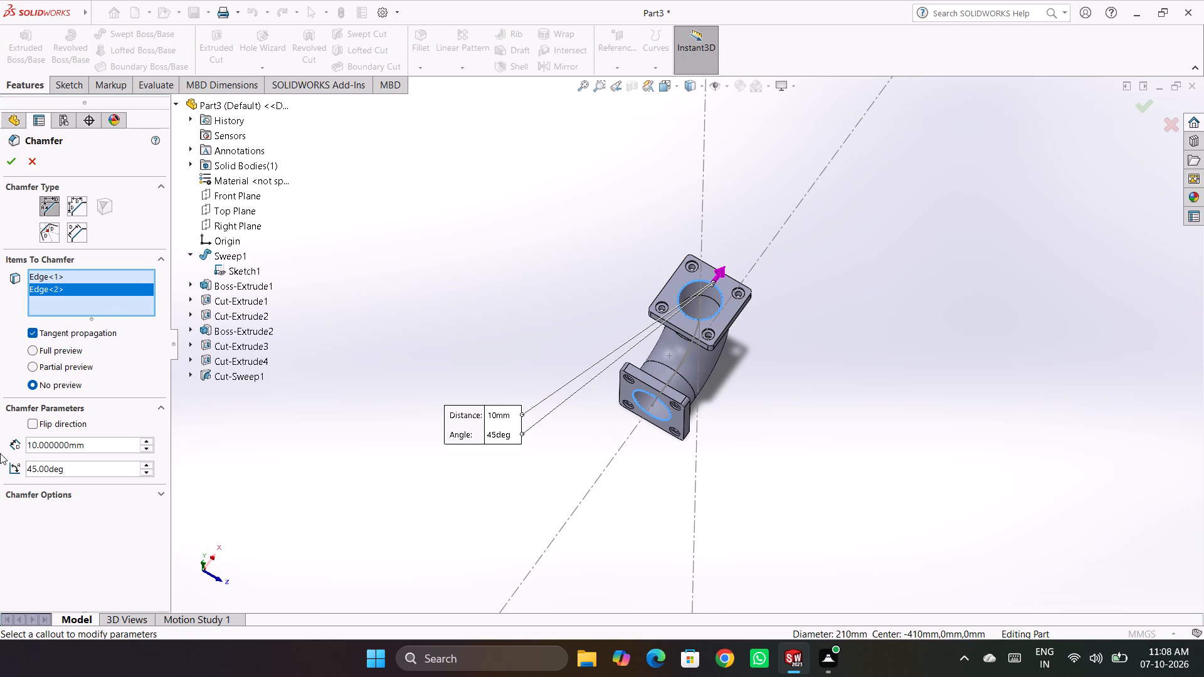
left_click(6, 157)
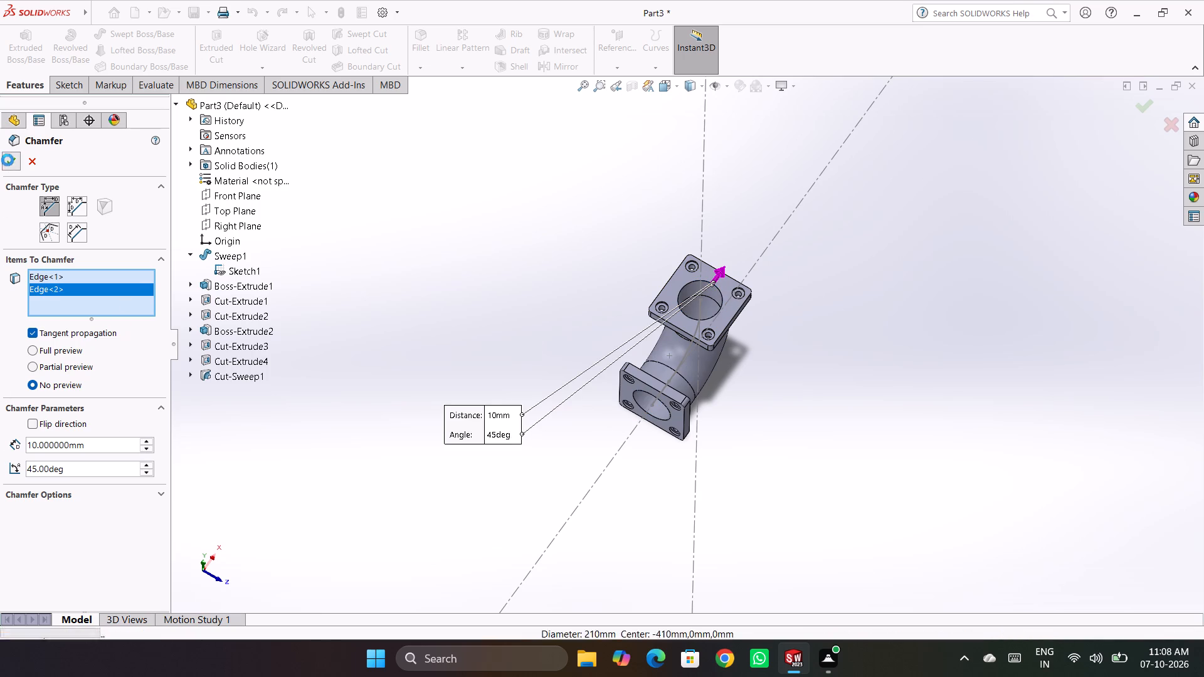
left_click(504, 307)
Examine the chamfered elbow, its bore and both flanges from several angles, including the isometric view.
middle_click_drag(703, 525, 696, 450)
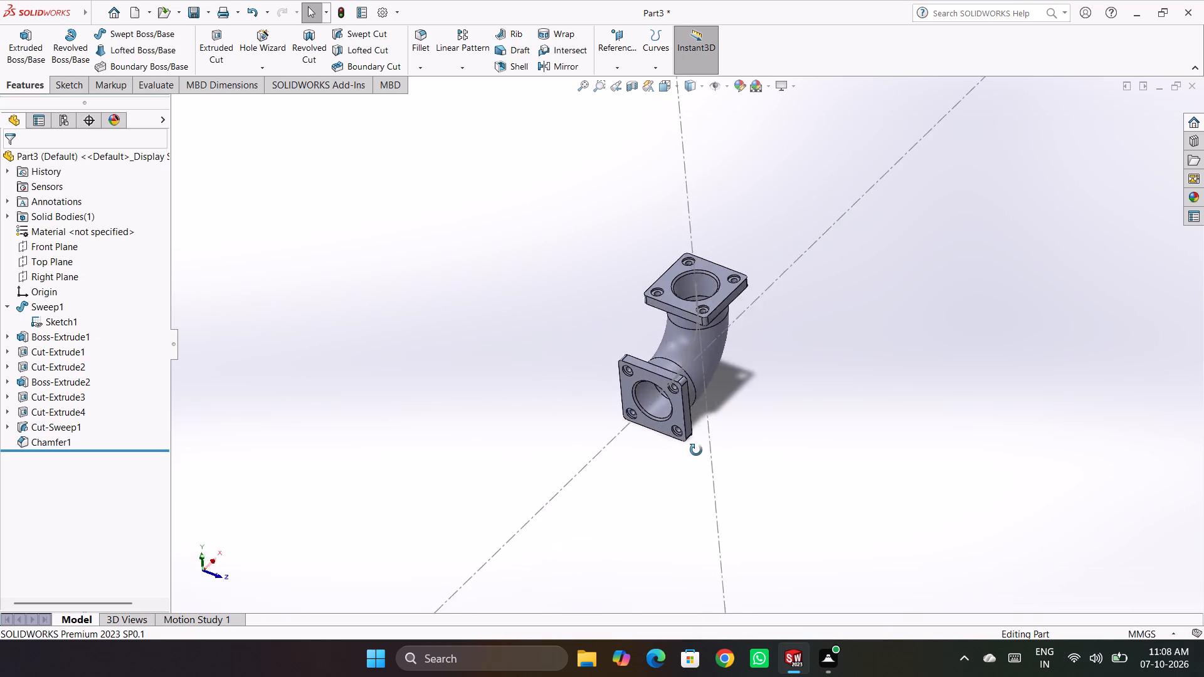
middle_click_drag(696, 450, 730, 364)
scroll(730, 364, "up", 4)
scroll(716, 349, "down", 6)
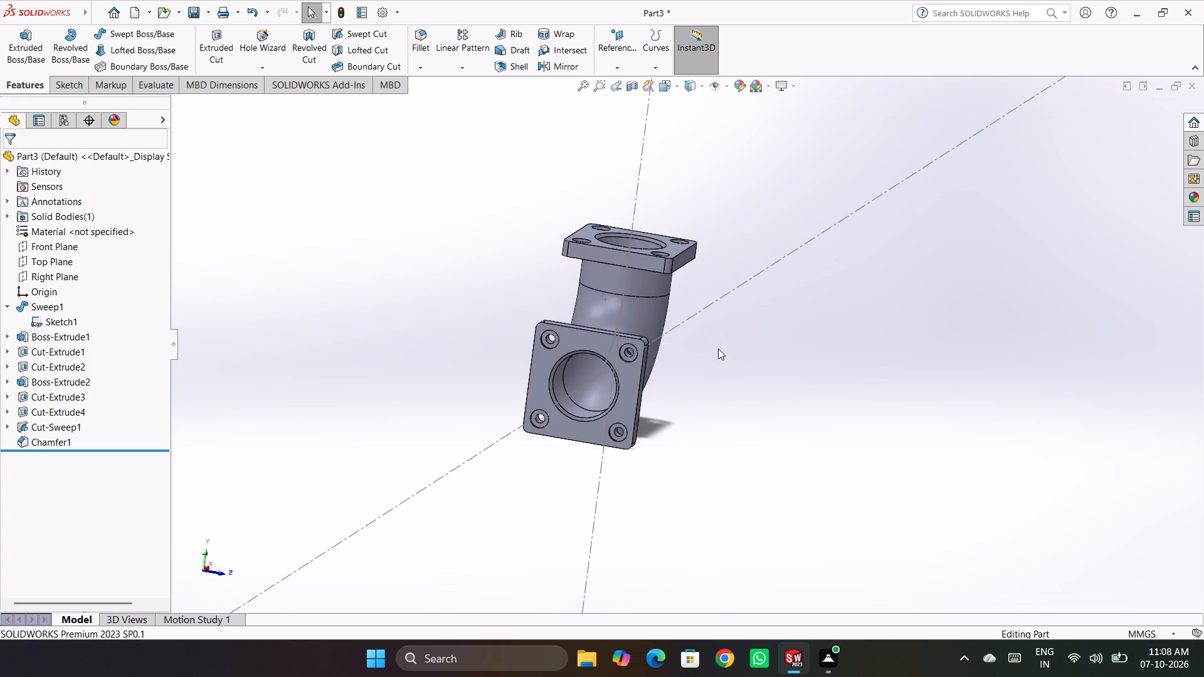
key("ctrl+7")
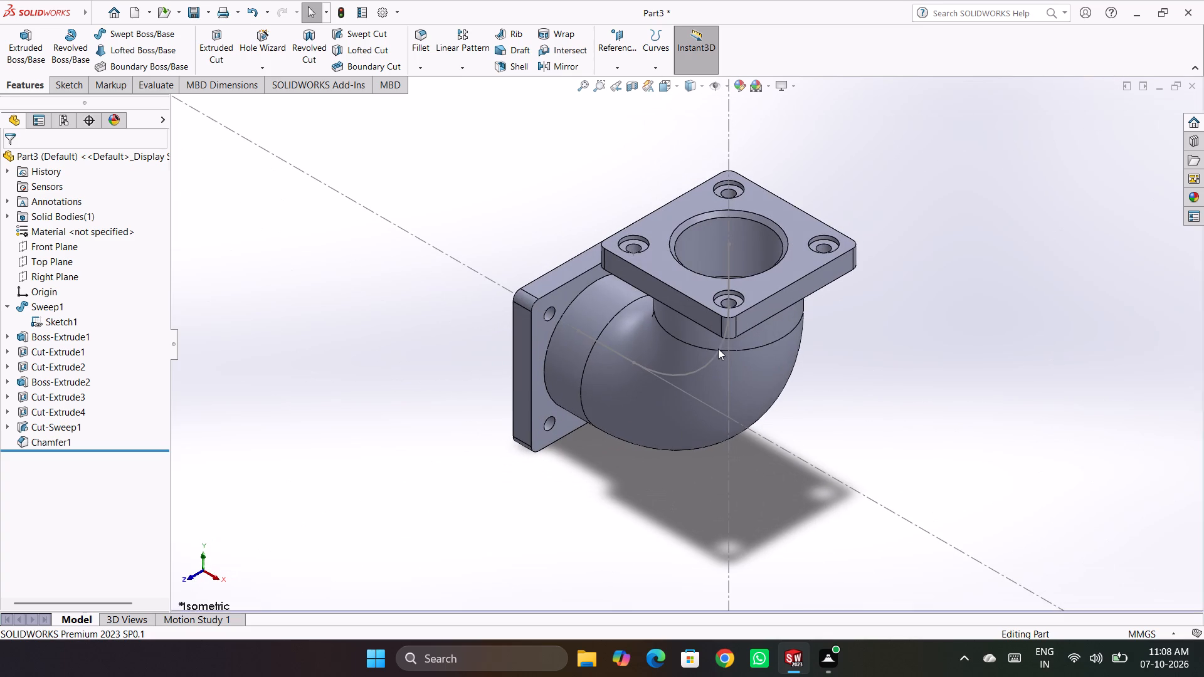
middle_click_drag(675, 501, 876, 548)
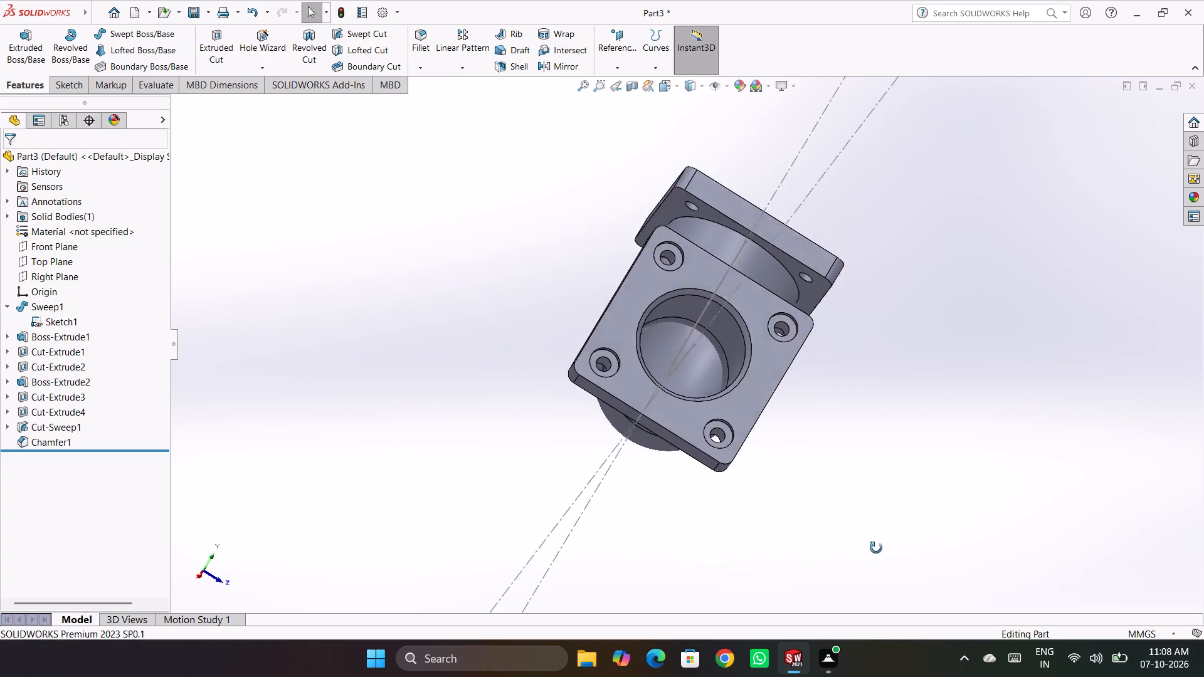
middle_click_drag(876, 548, 707, 676)
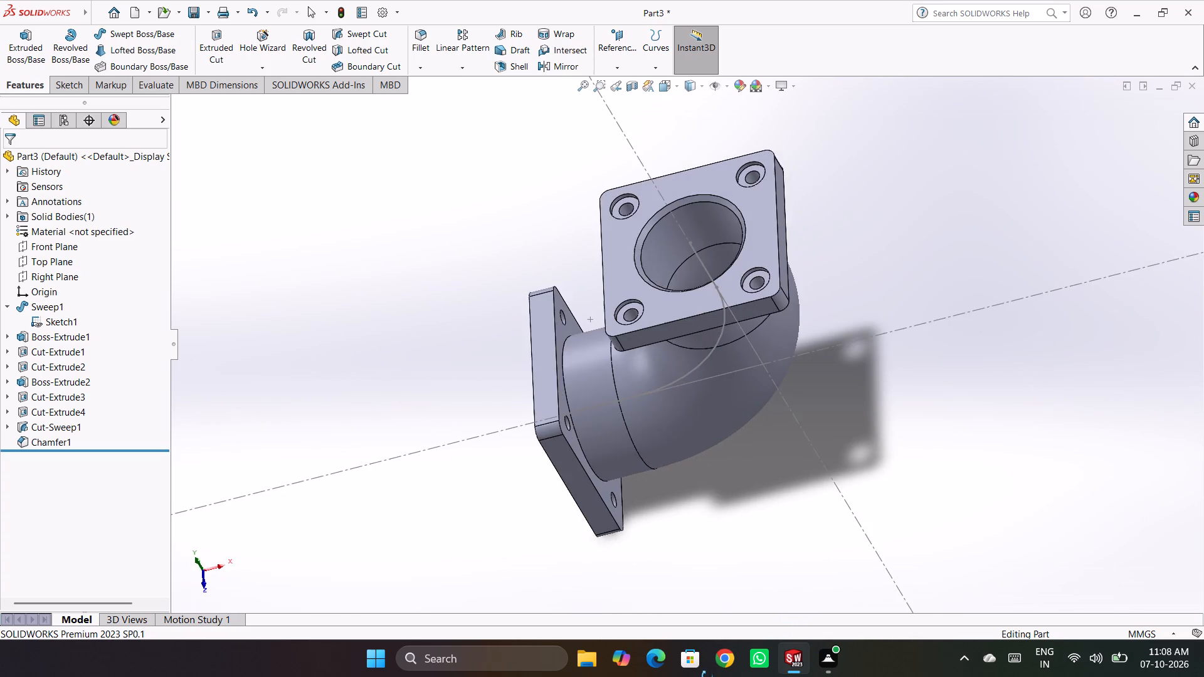
middle_click_drag(707, 676, 759, 660)
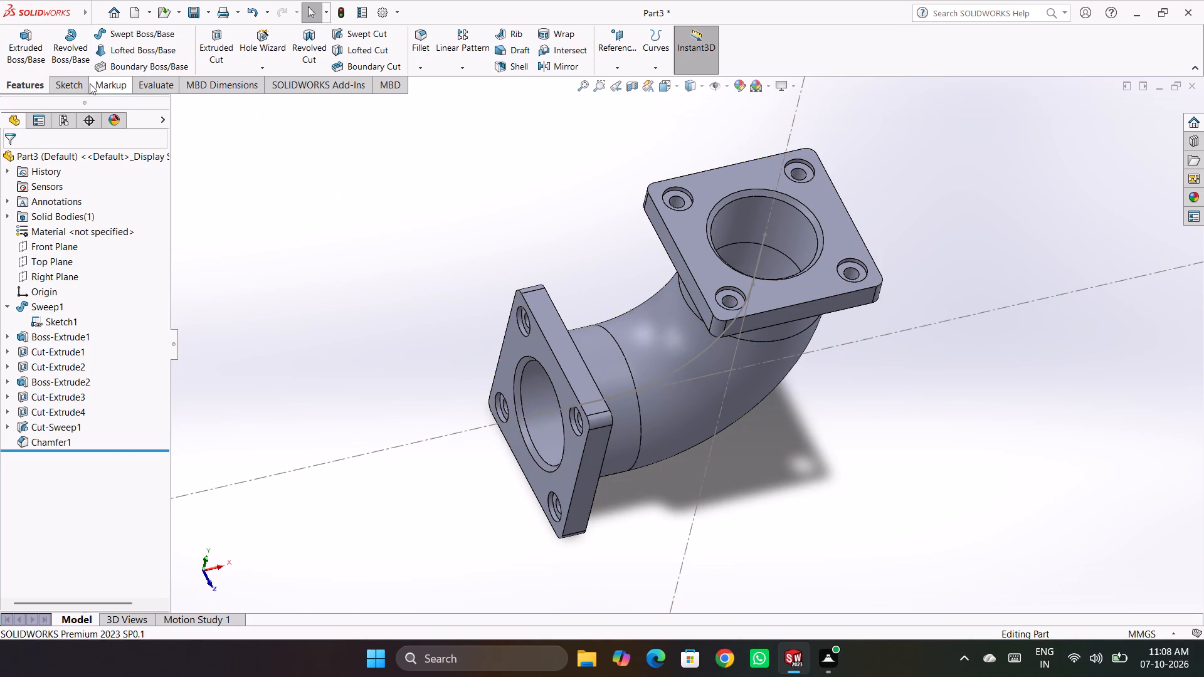
left_click(55, 94)
left_click(63, 88)
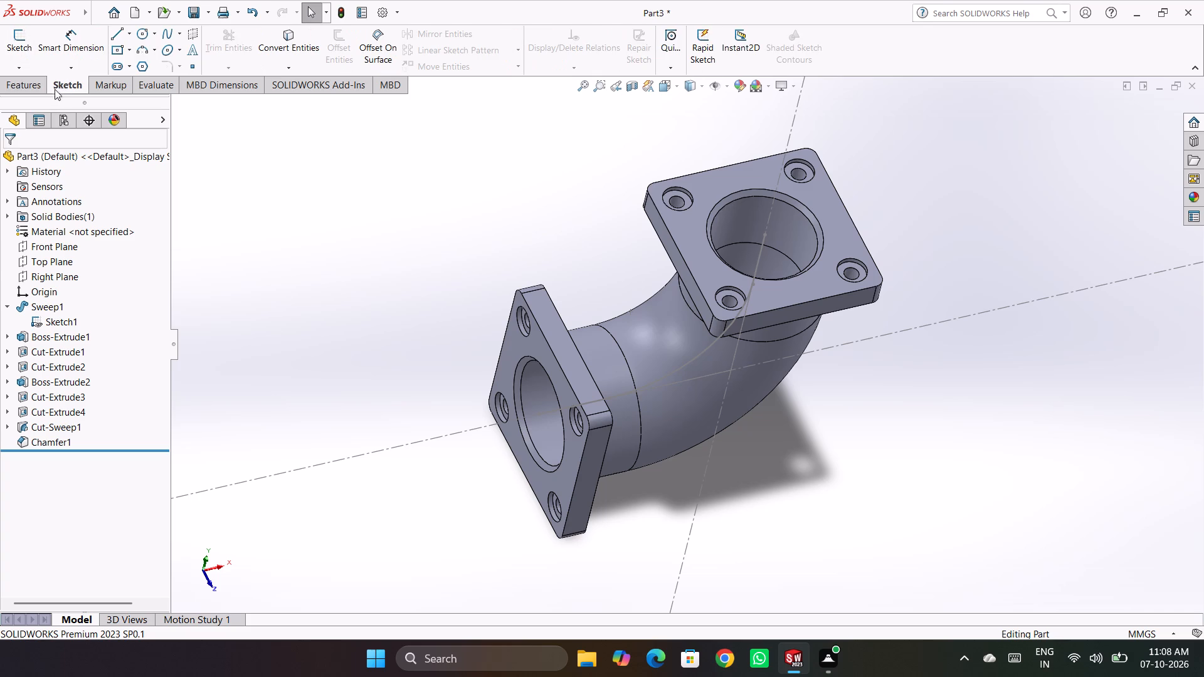
left_click(33, 83)
middle_click_drag(724, 513, 642, 463)
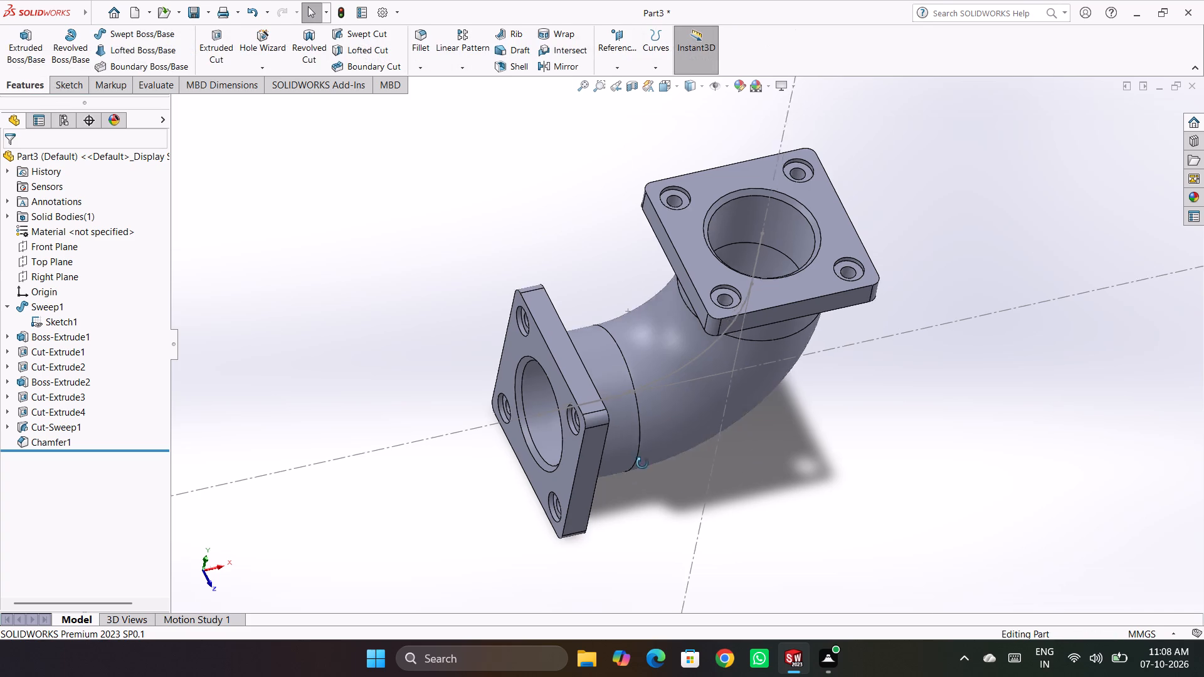
middle_click_drag(642, 463, 727, 431)
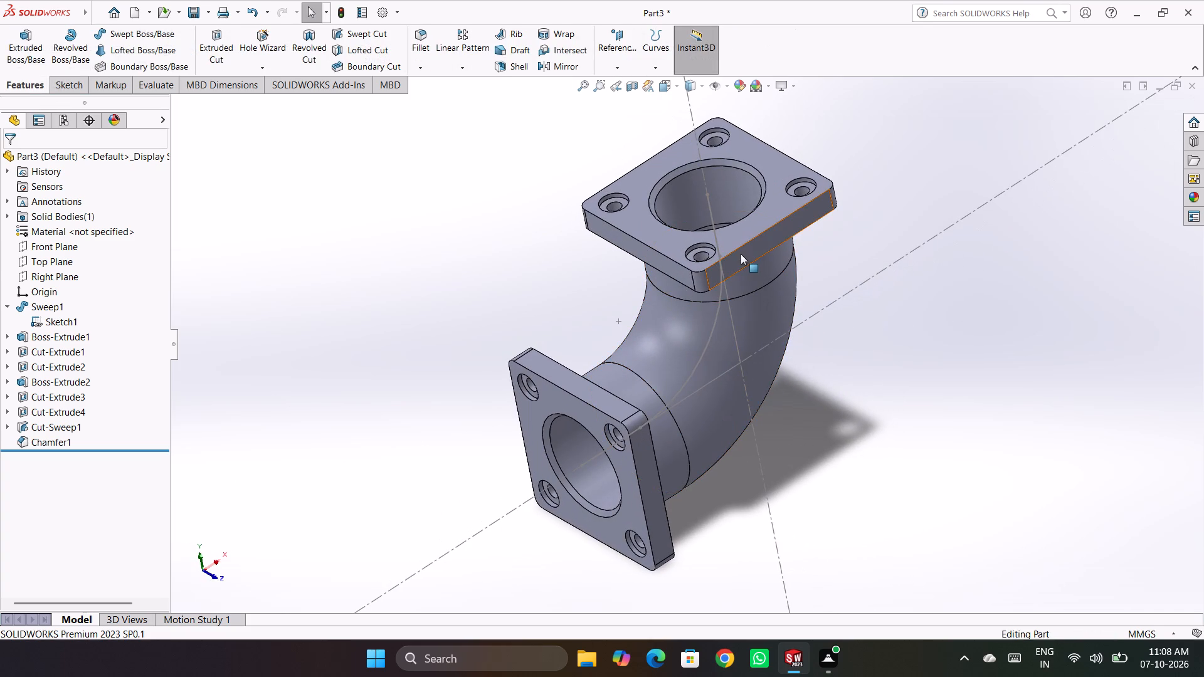
Show the upper flange's dimensions from its side face and move one 360 mm dimension and the thickness dimension clear of that face.
left_click(742, 253)
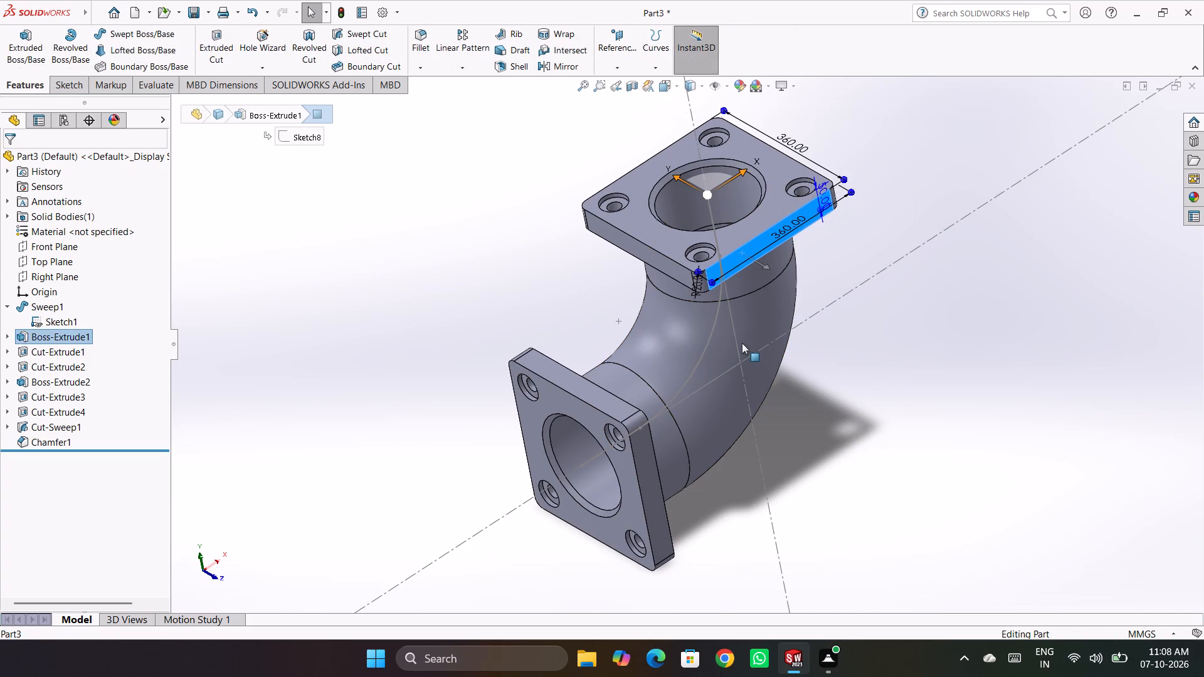
left_click_drag(790, 234, 812, 251)
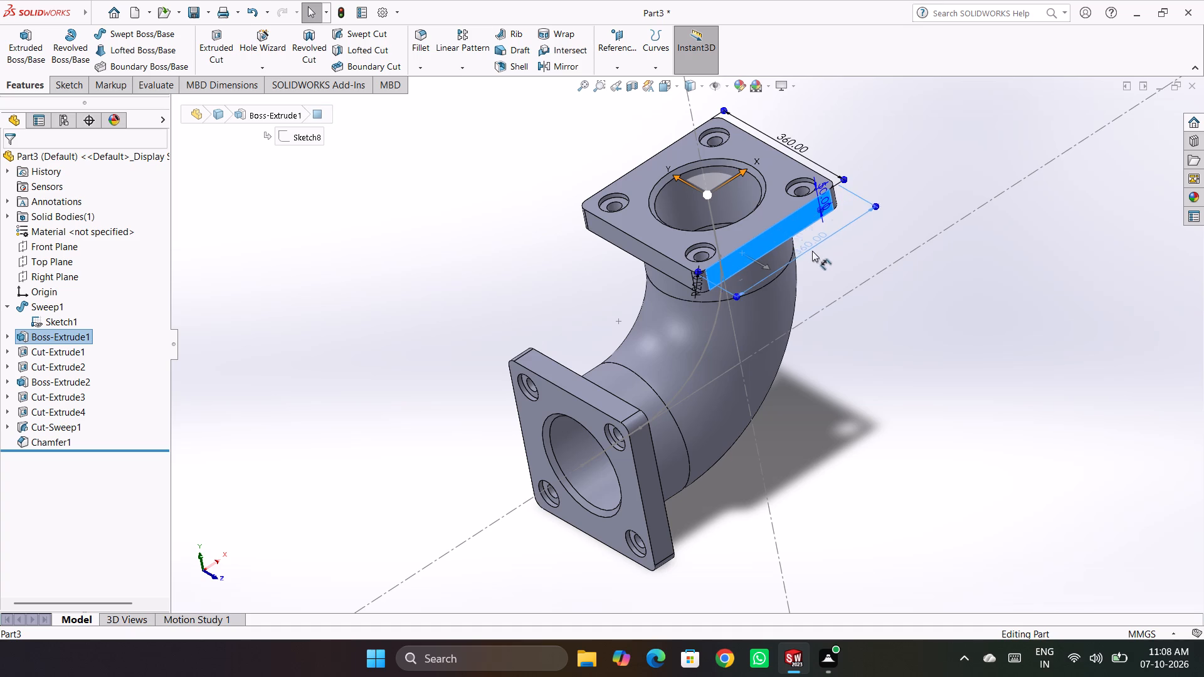
left_click_drag(812, 251, 821, 260)
left_click(949, 367)
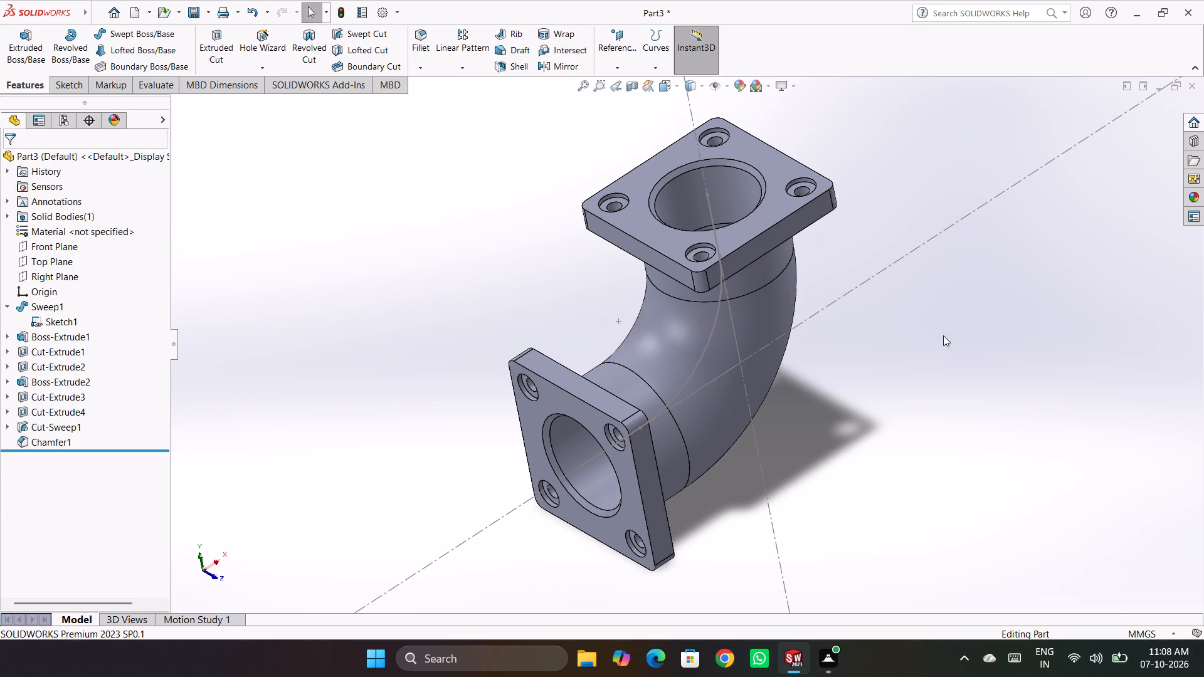
left_click(742, 255)
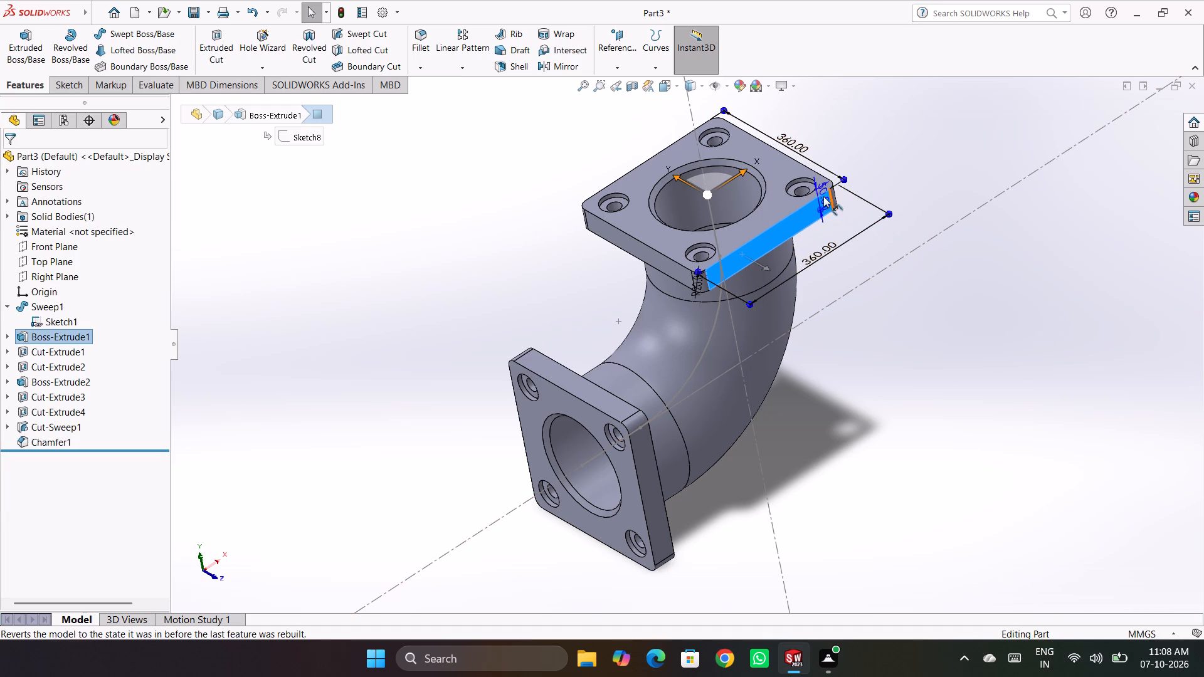
left_click_drag(823, 206, 895, 162)
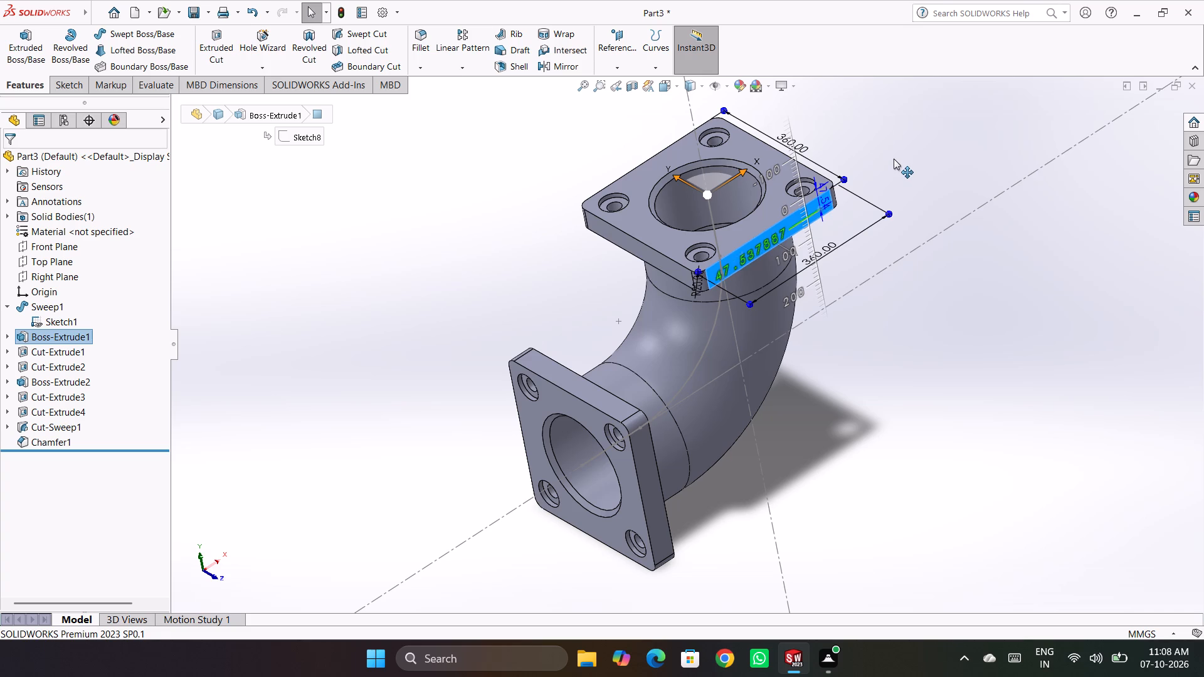
left_click_drag(824, 205, 806, 159)
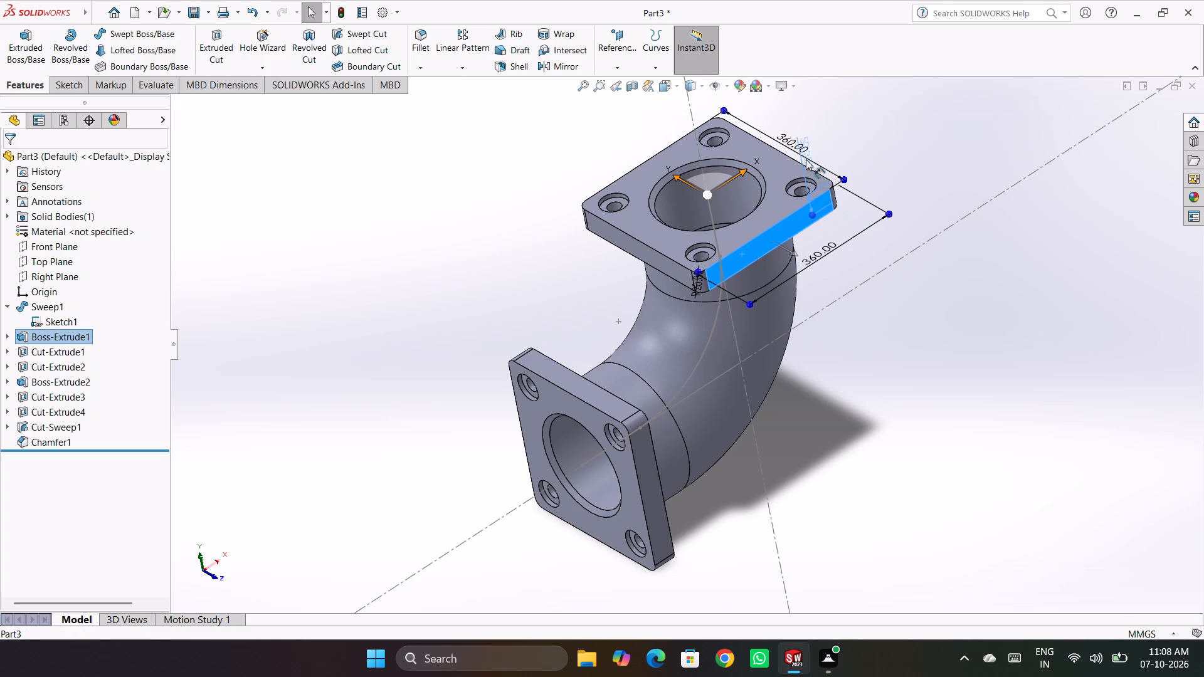
left_click_drag(806, 159, 791, 118)
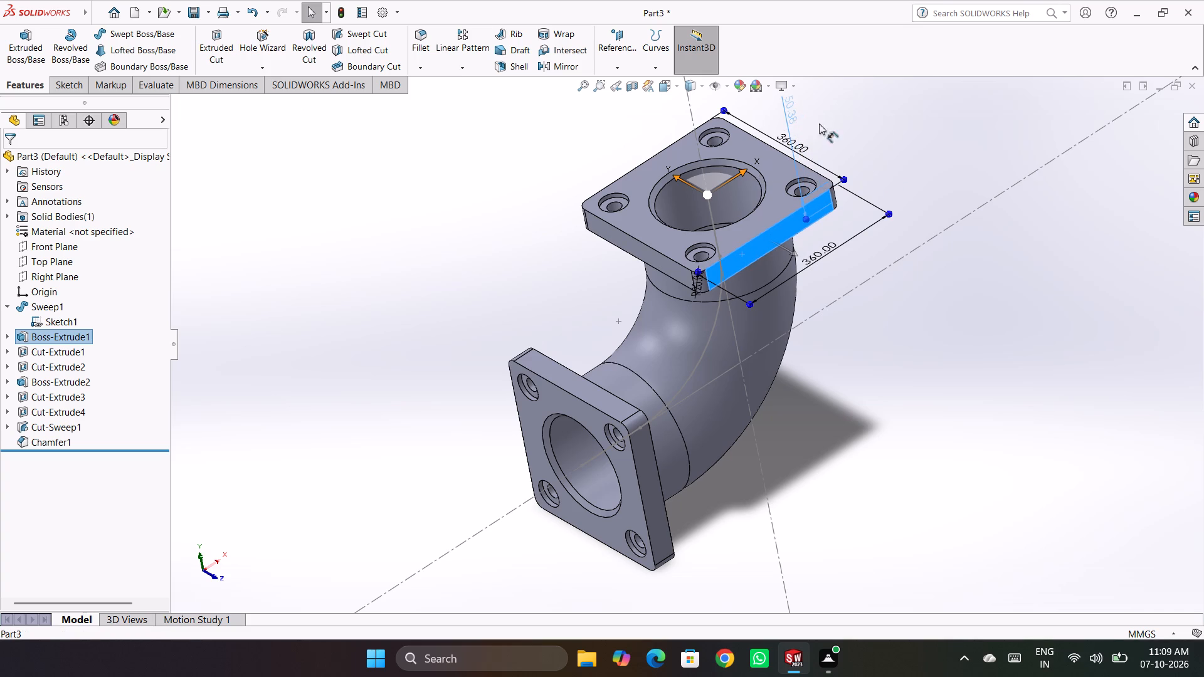
left_click(882, 138)
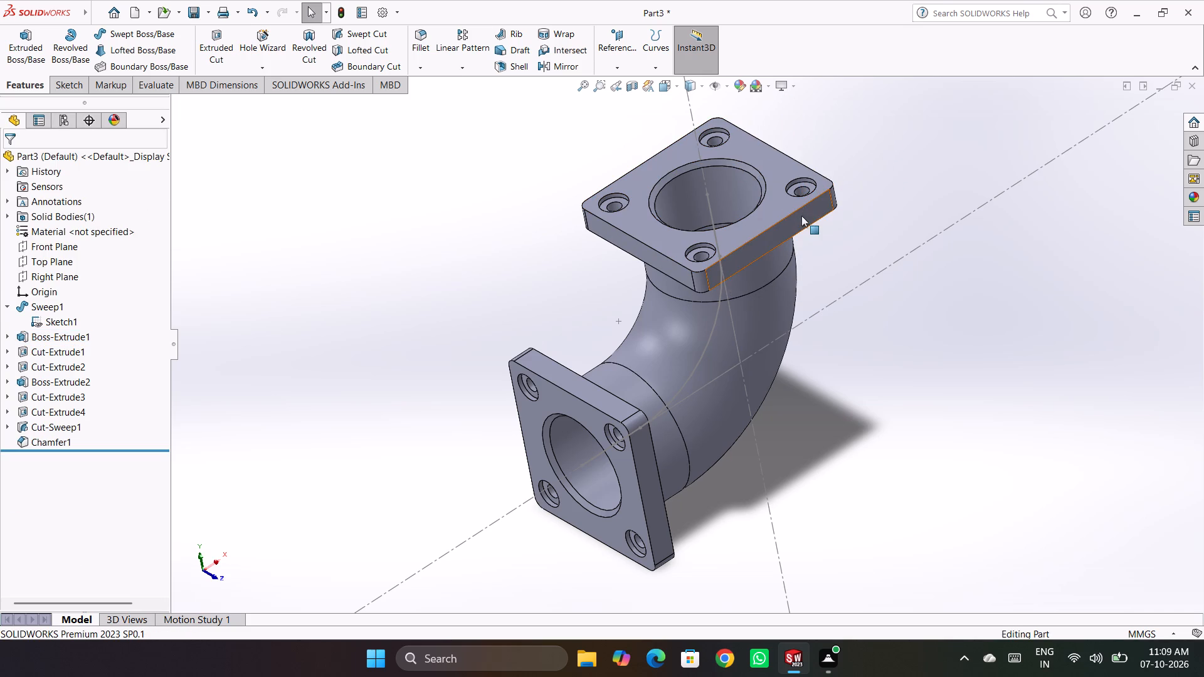
Set the upper flange's extrusion thickness to 50 mm.
left_click(801, 216)
double_click(792, 116)
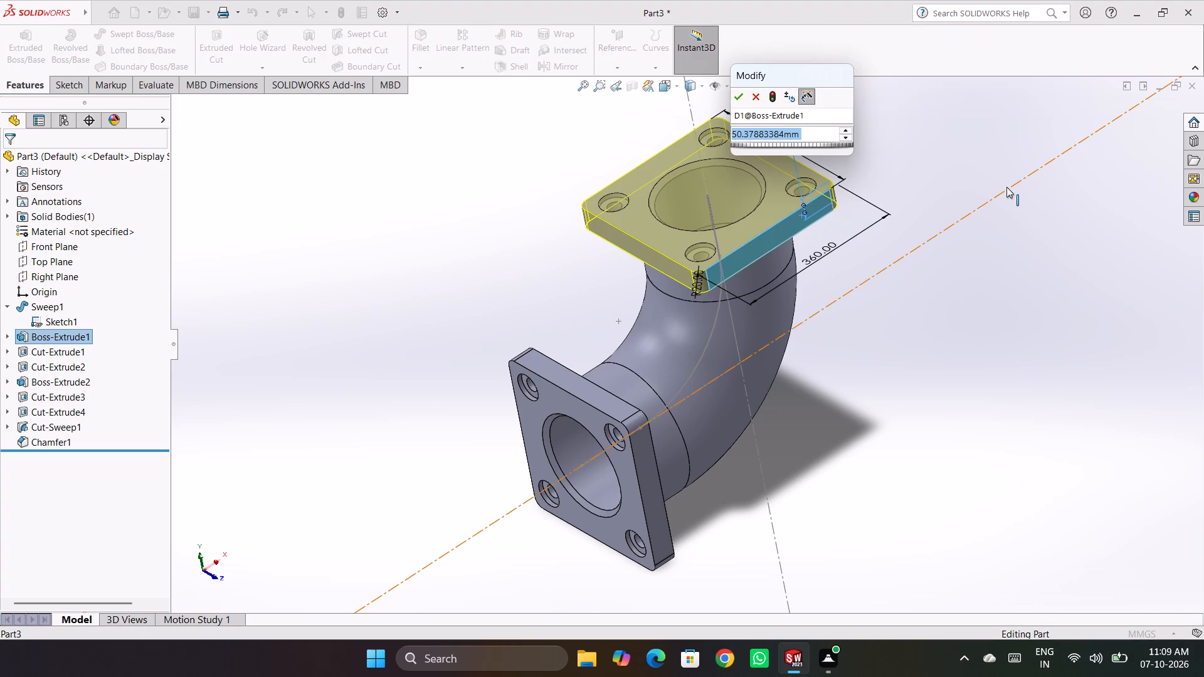
type("50")
key("Return")
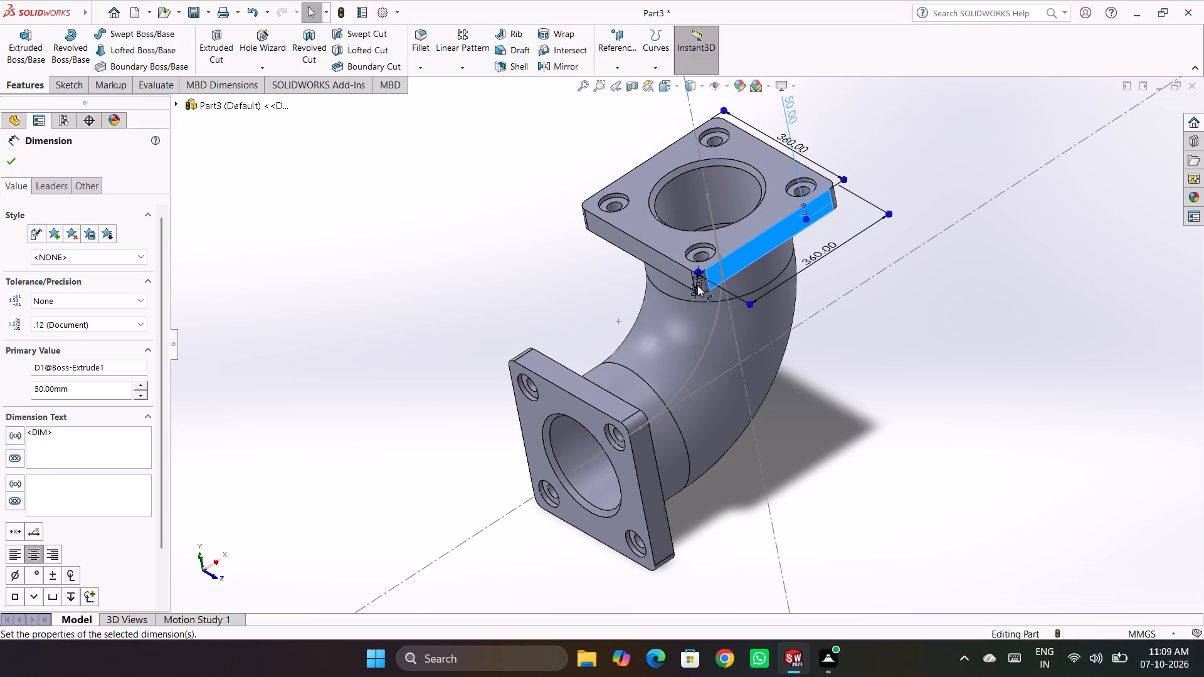
Move the upper flange's R20 corner radius dimension clear of the flange and deselect its side face.
left_click_drag(697, 286, 549, 265)
left_click(466, 235)
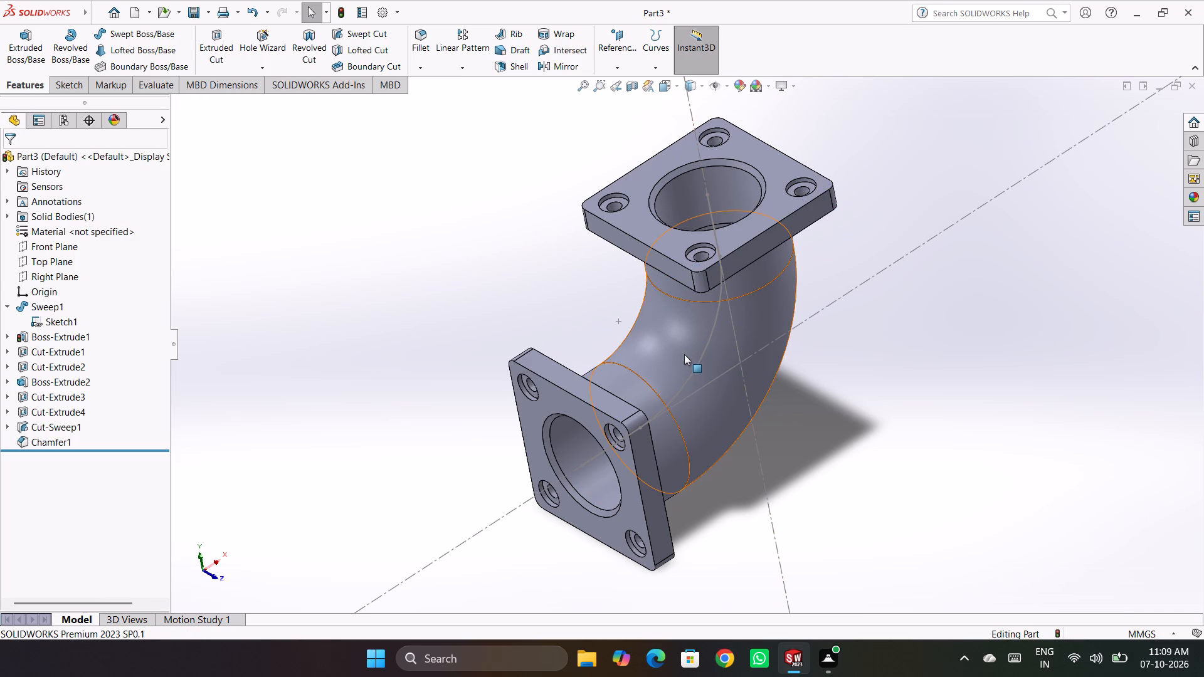
Inspect the dimensions of the elbow body and both flanges from their faces.
left_click(688, 354)
left_click(746, 249)
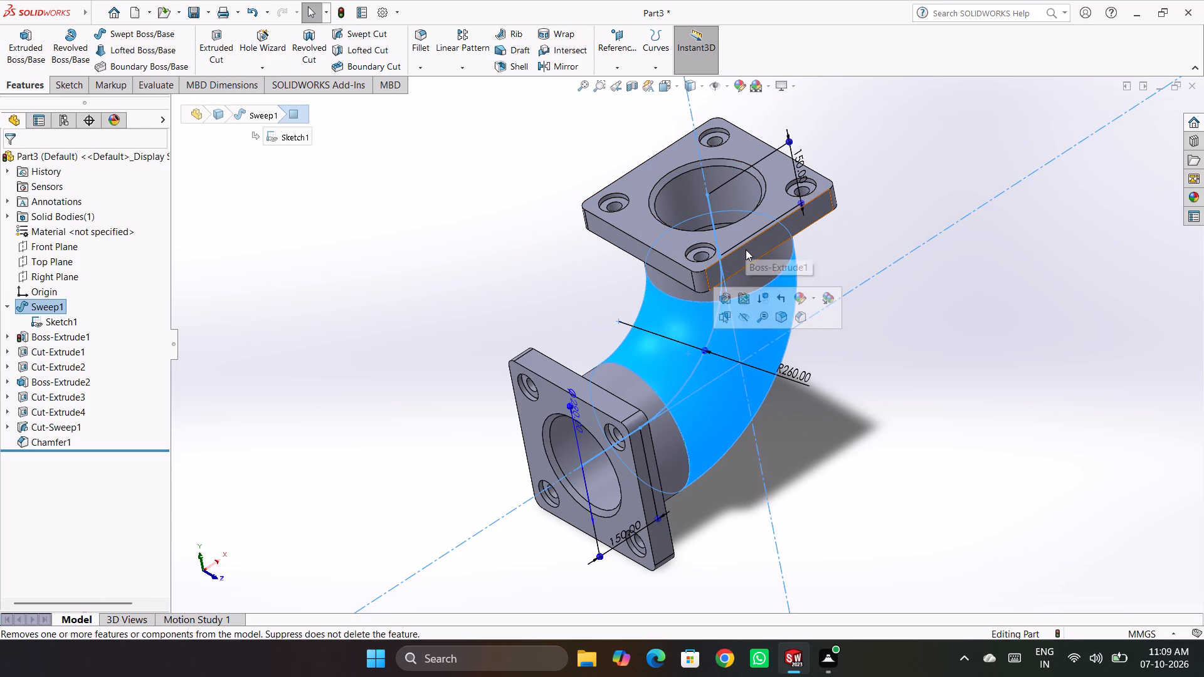
left_click(920, 146)
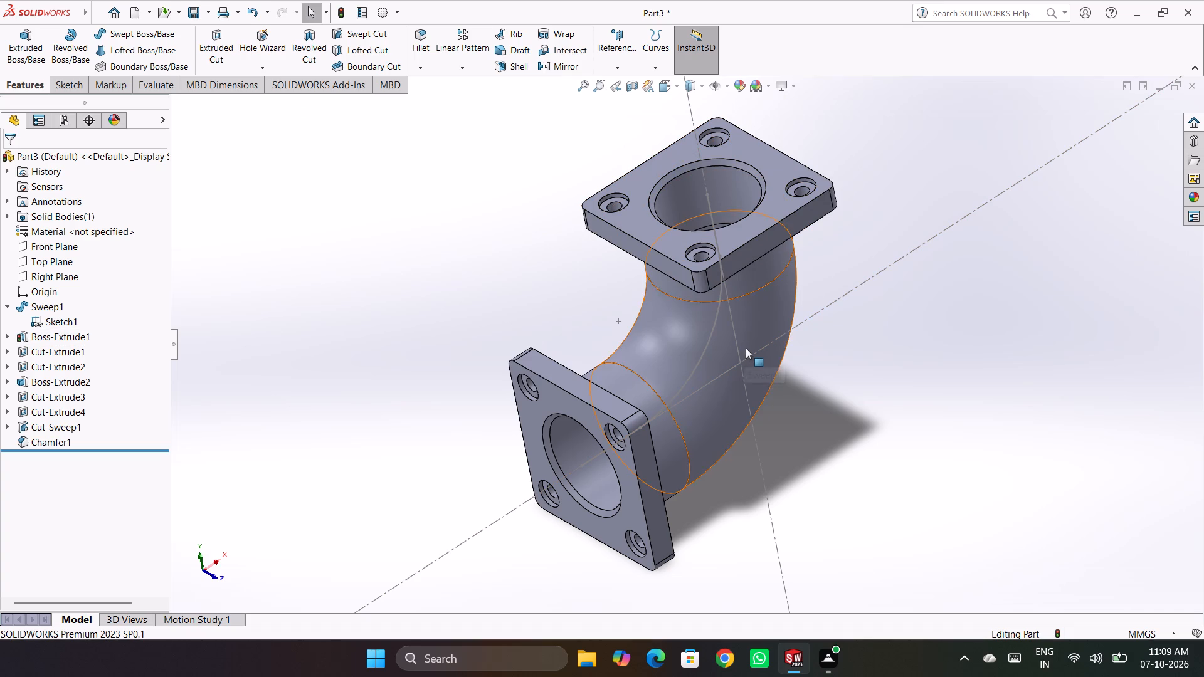
left_click(743, 248, "ctrl")
left_click(745, 256)
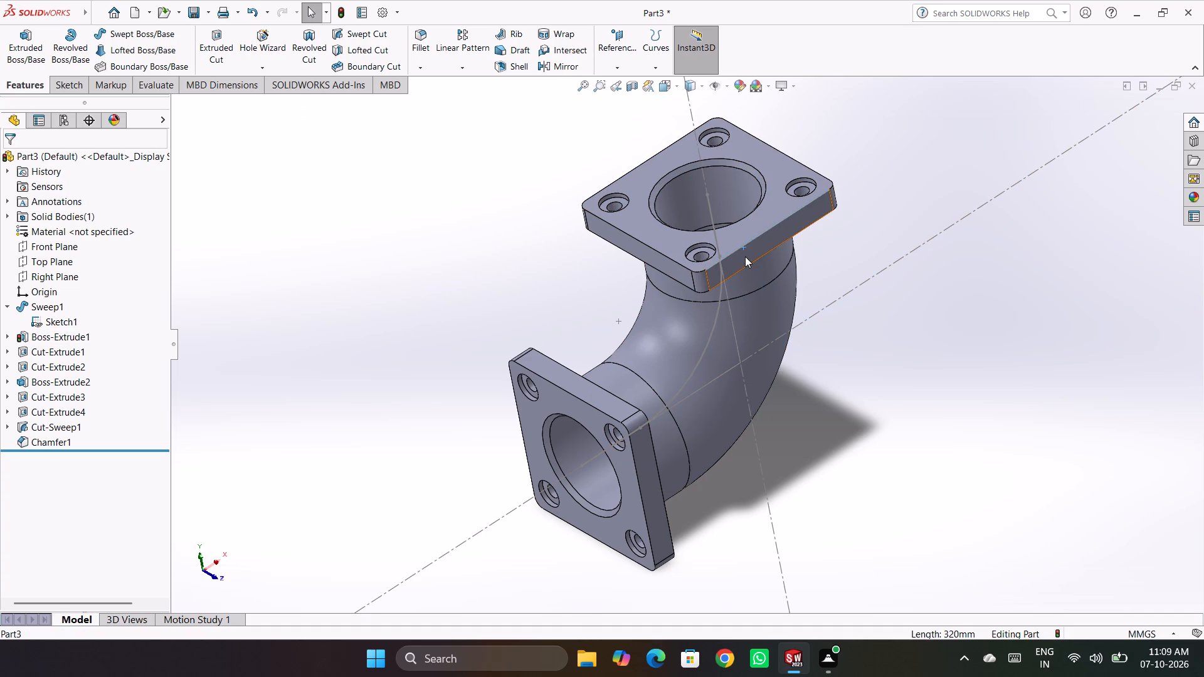
left_click(716, 335, "ctrl")
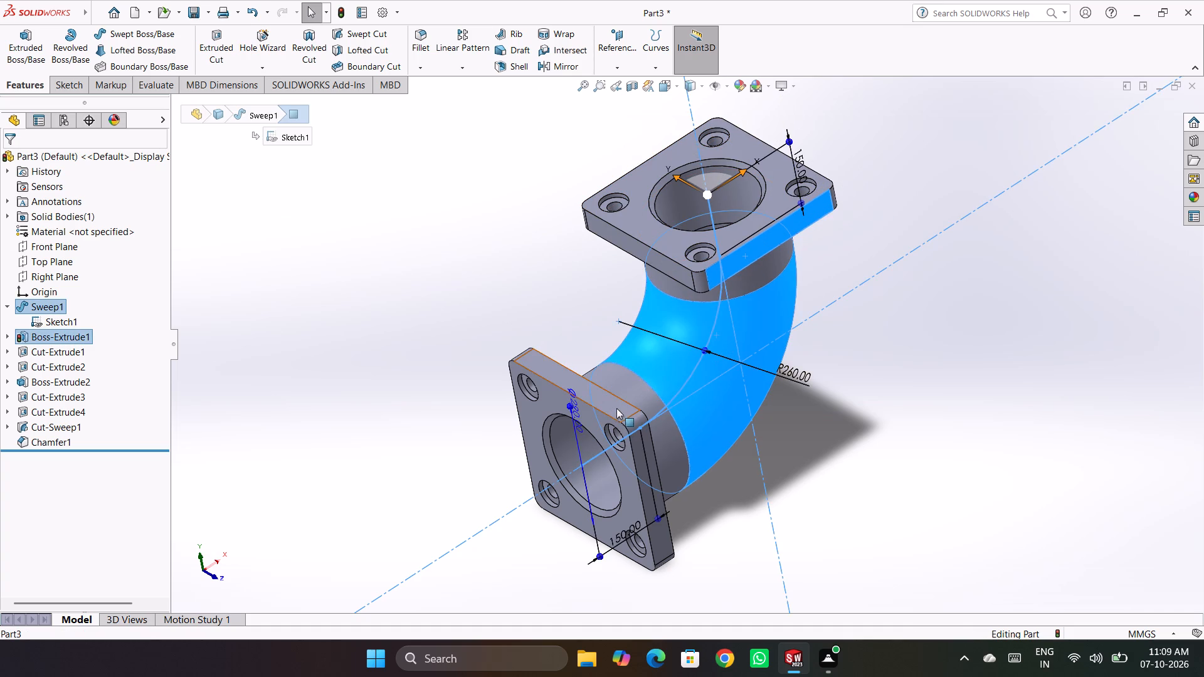
left_click(620, 407, "ctrl")
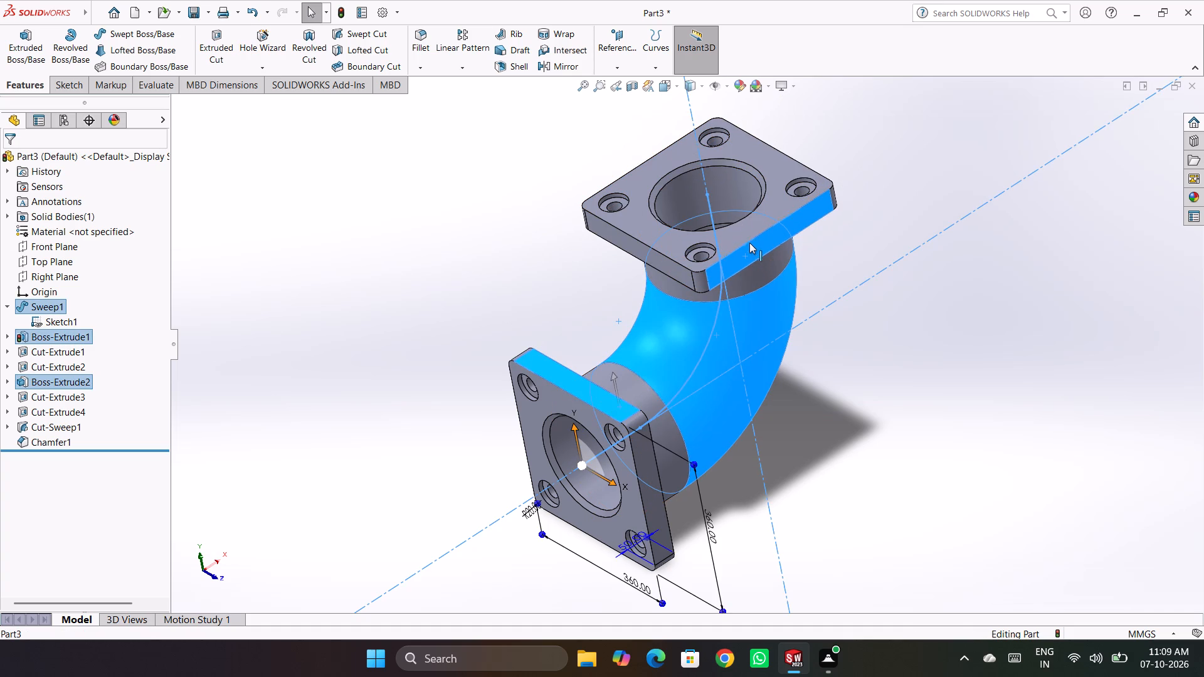
left_click(749, 248, "ctrl")
left_click(924, 166)
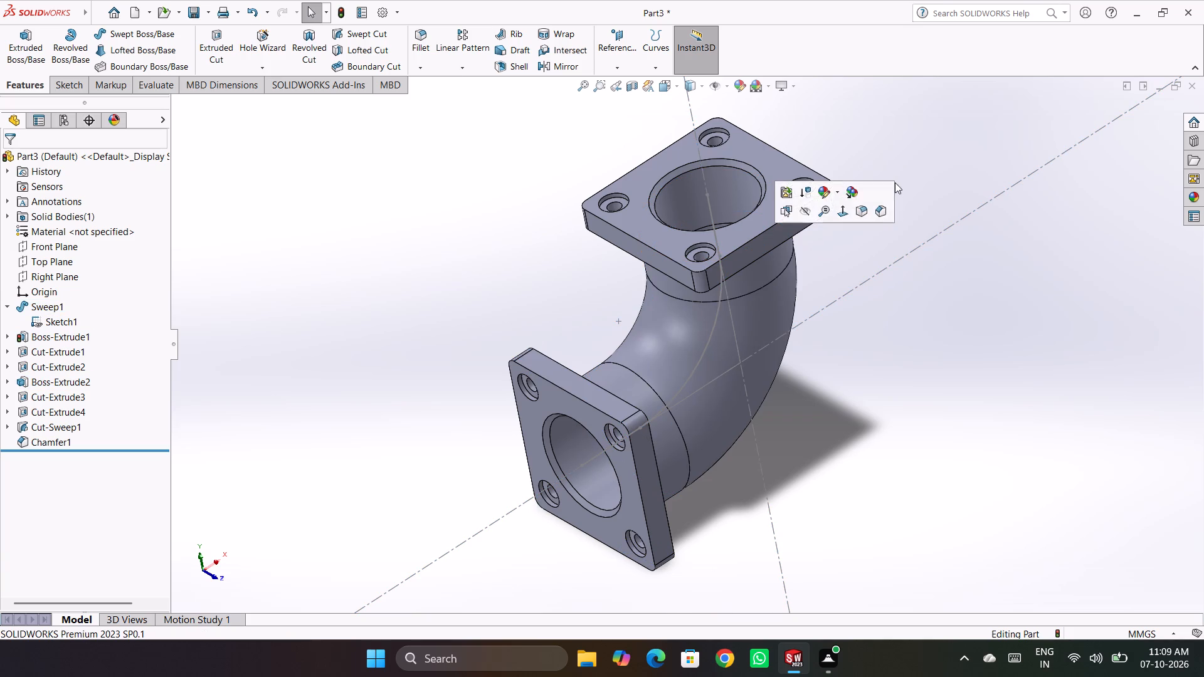
left_click(766, 241, "ctrl")
left_click(710, 350, "ctrl")
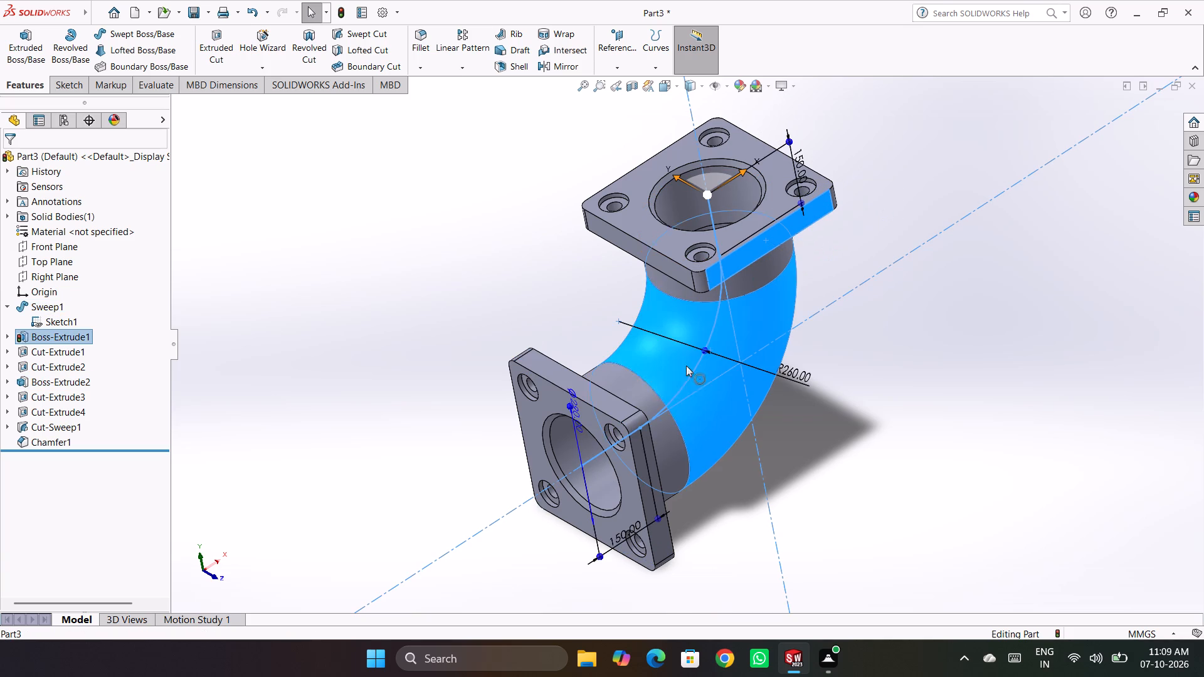
left_click(623, 414, "ctrl")
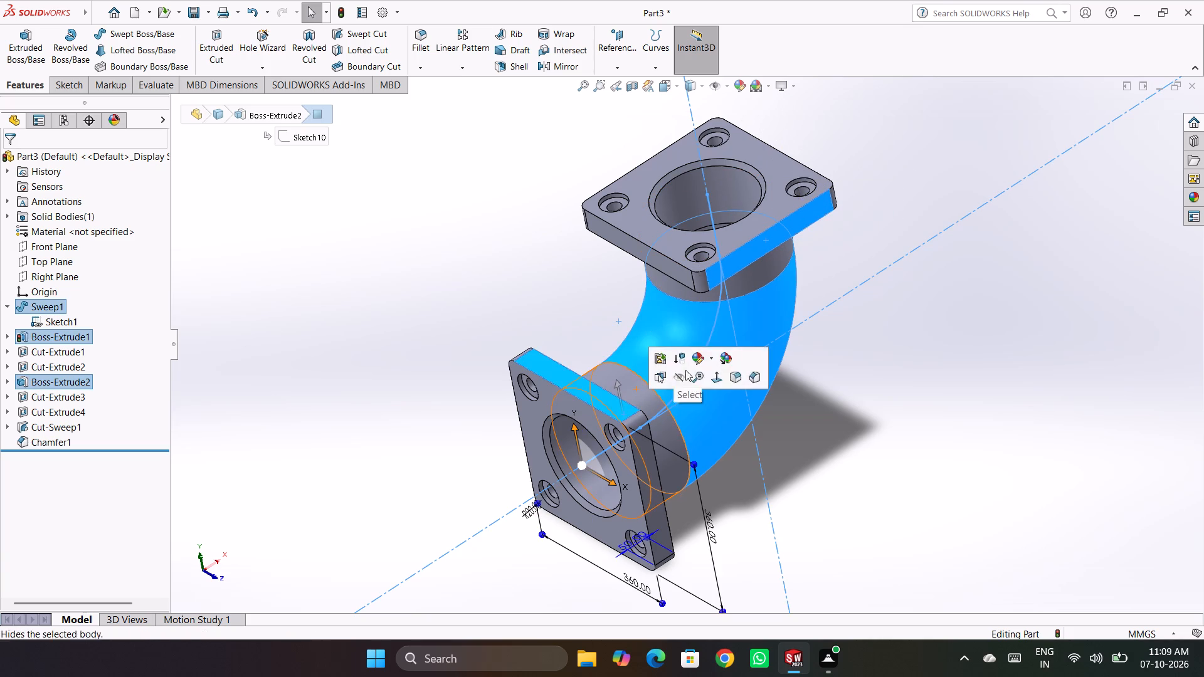
left_click(914, 379)
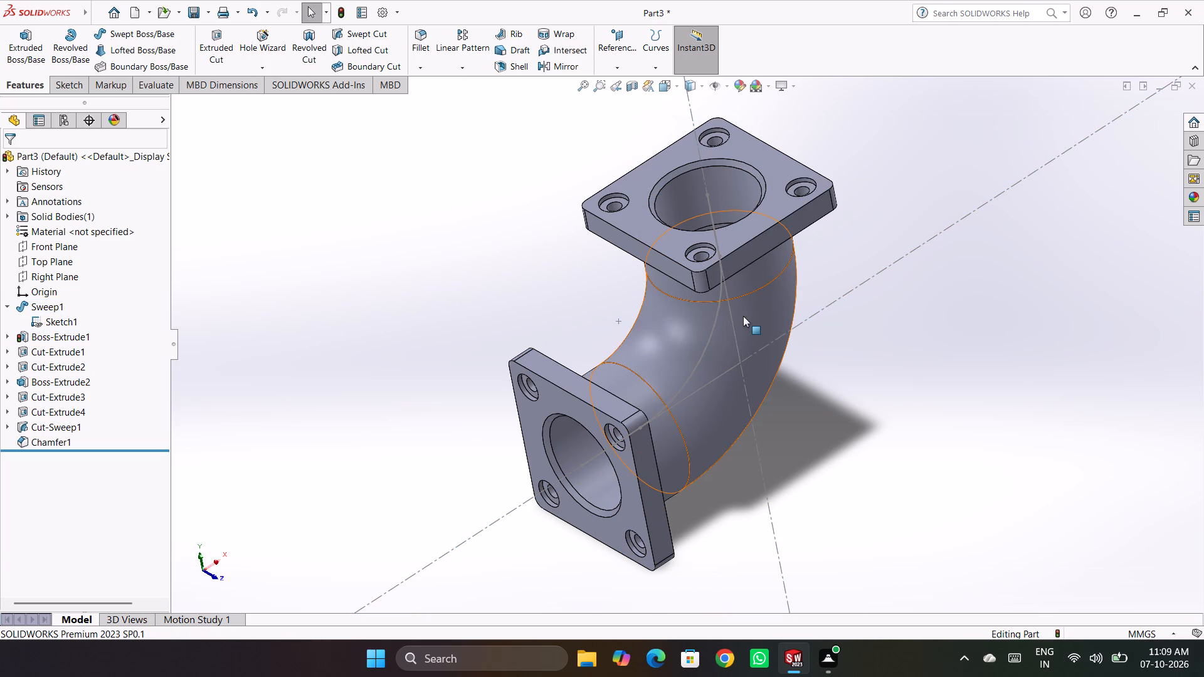
left_click(742, 316, "ctrl")
left_click(769, 237, "ctrl")
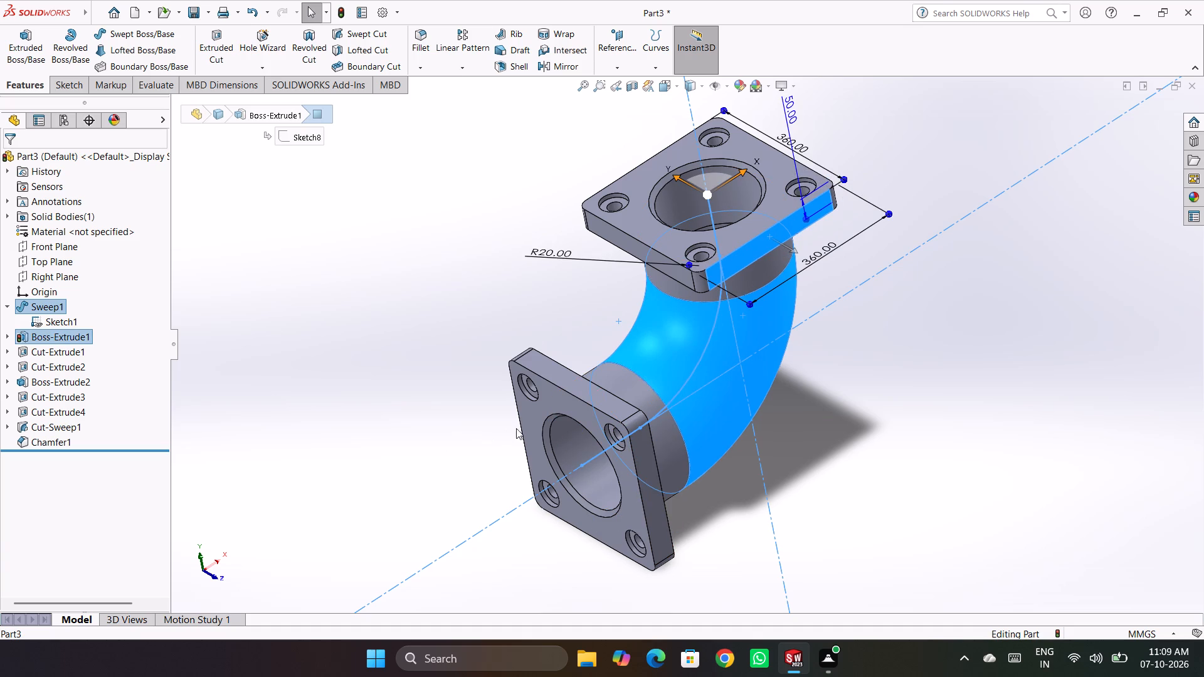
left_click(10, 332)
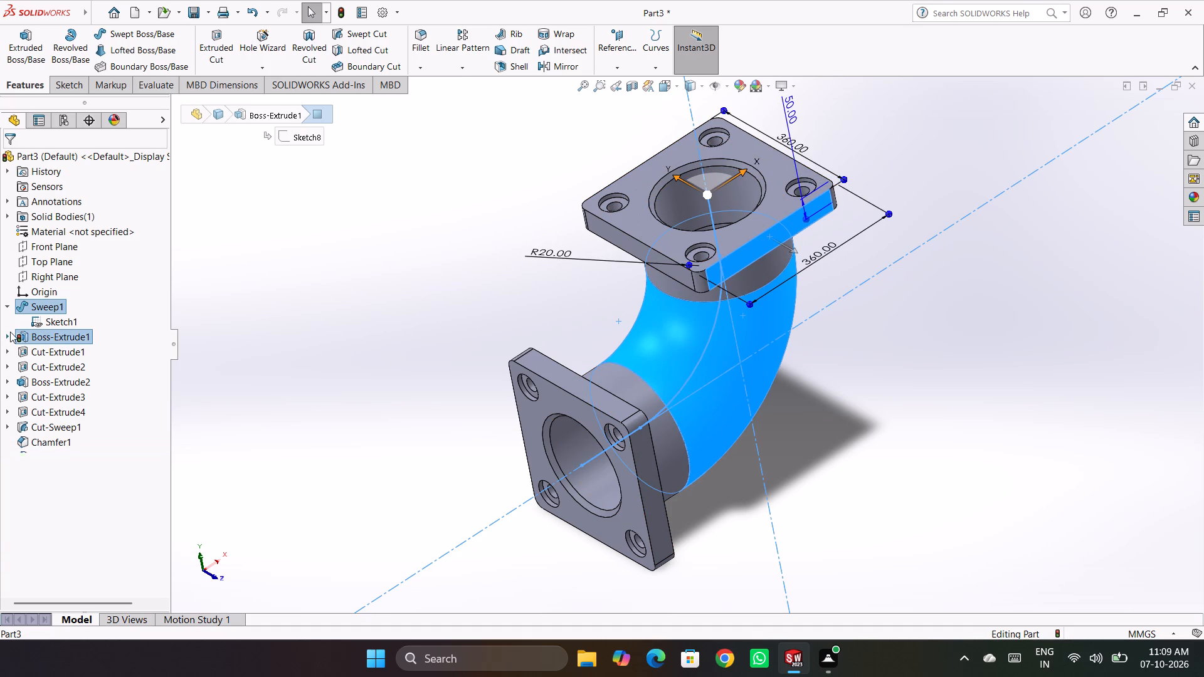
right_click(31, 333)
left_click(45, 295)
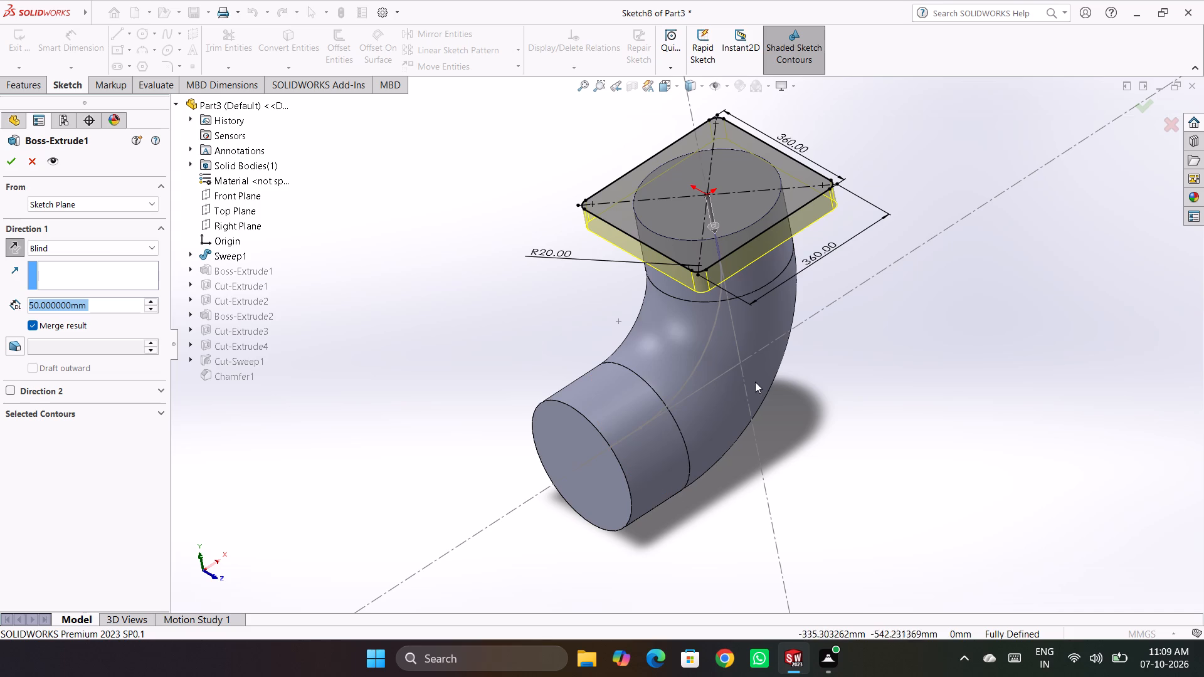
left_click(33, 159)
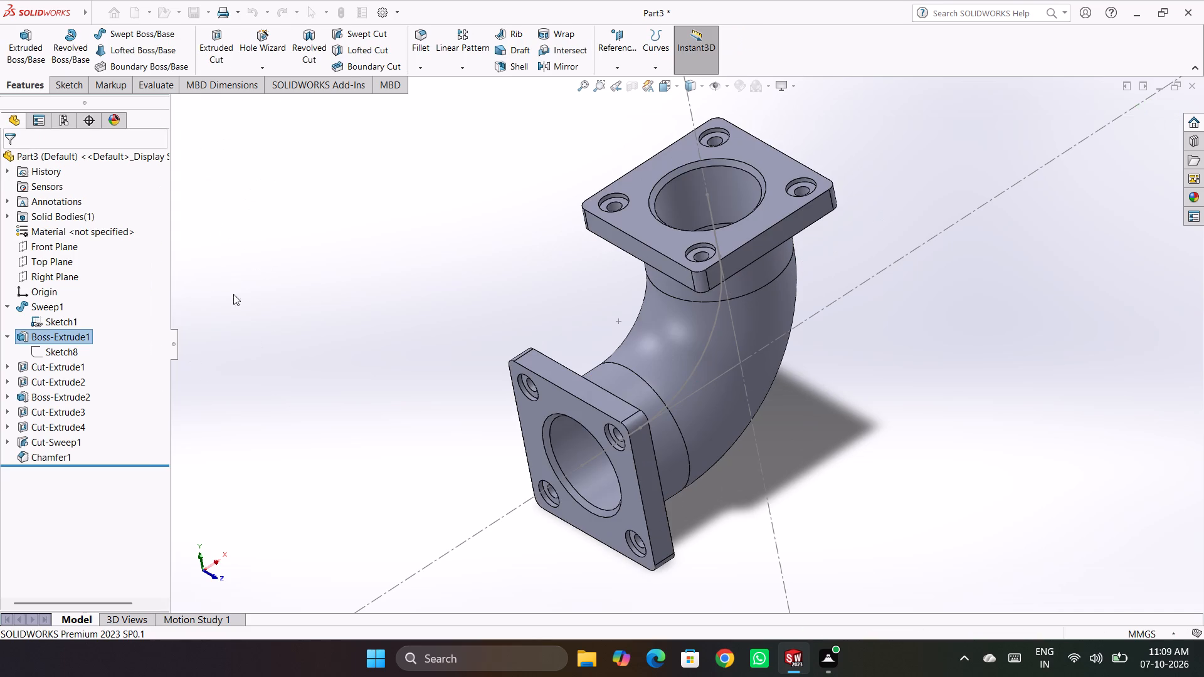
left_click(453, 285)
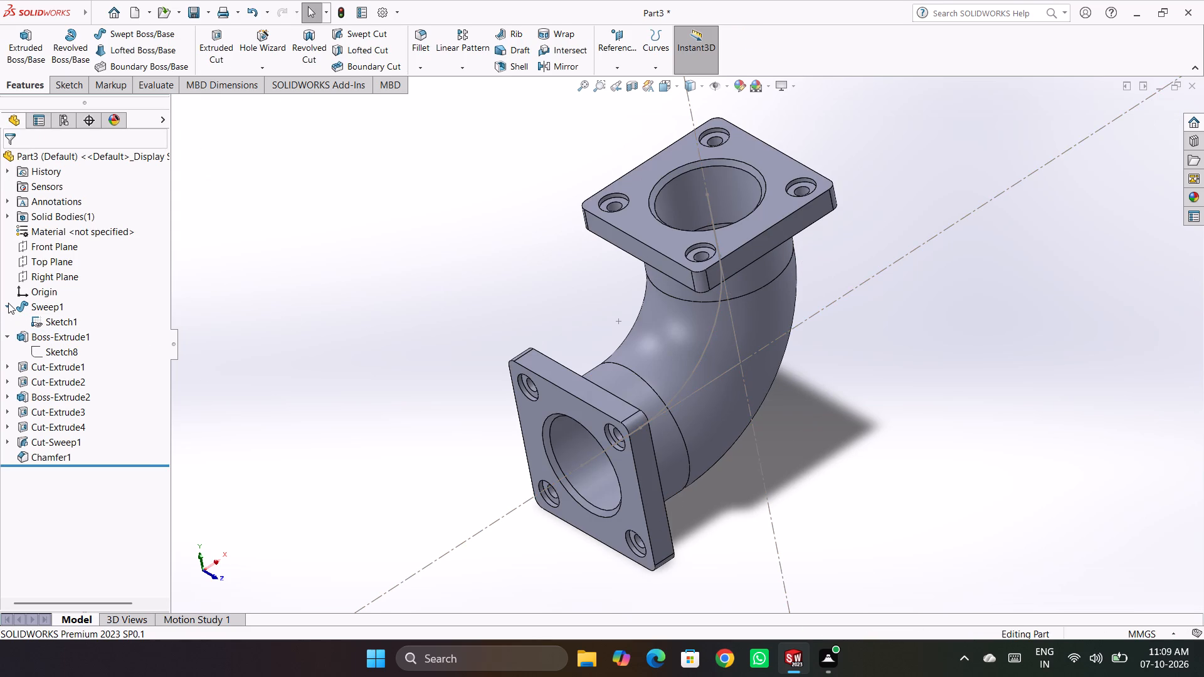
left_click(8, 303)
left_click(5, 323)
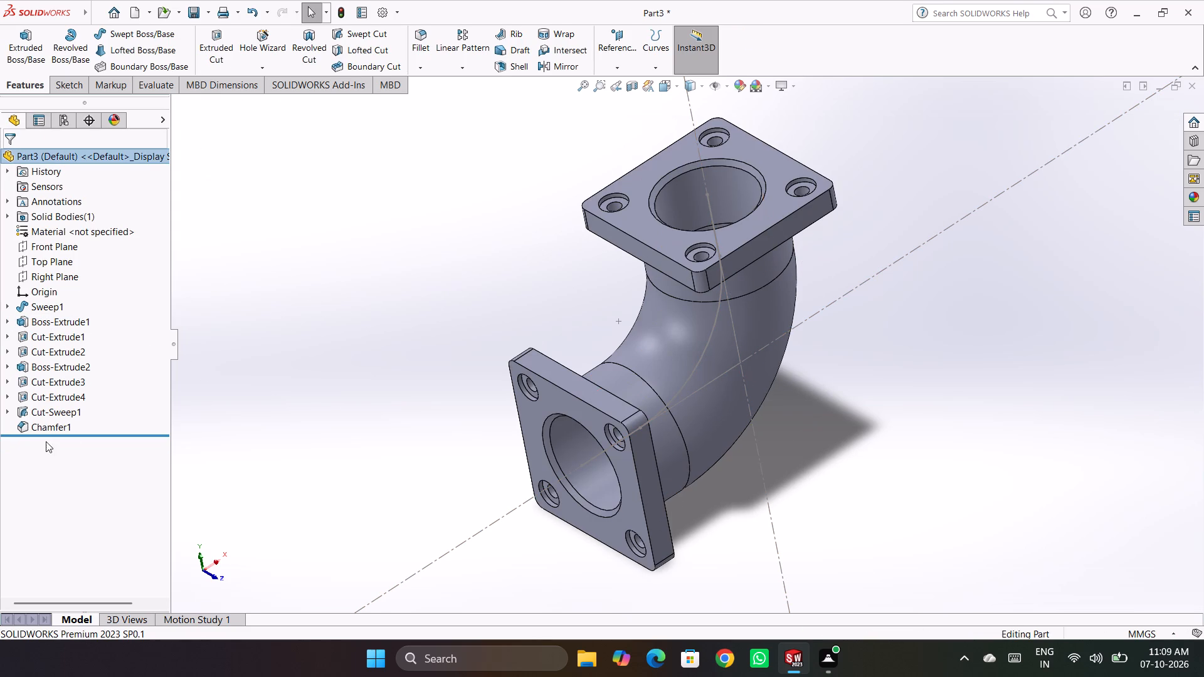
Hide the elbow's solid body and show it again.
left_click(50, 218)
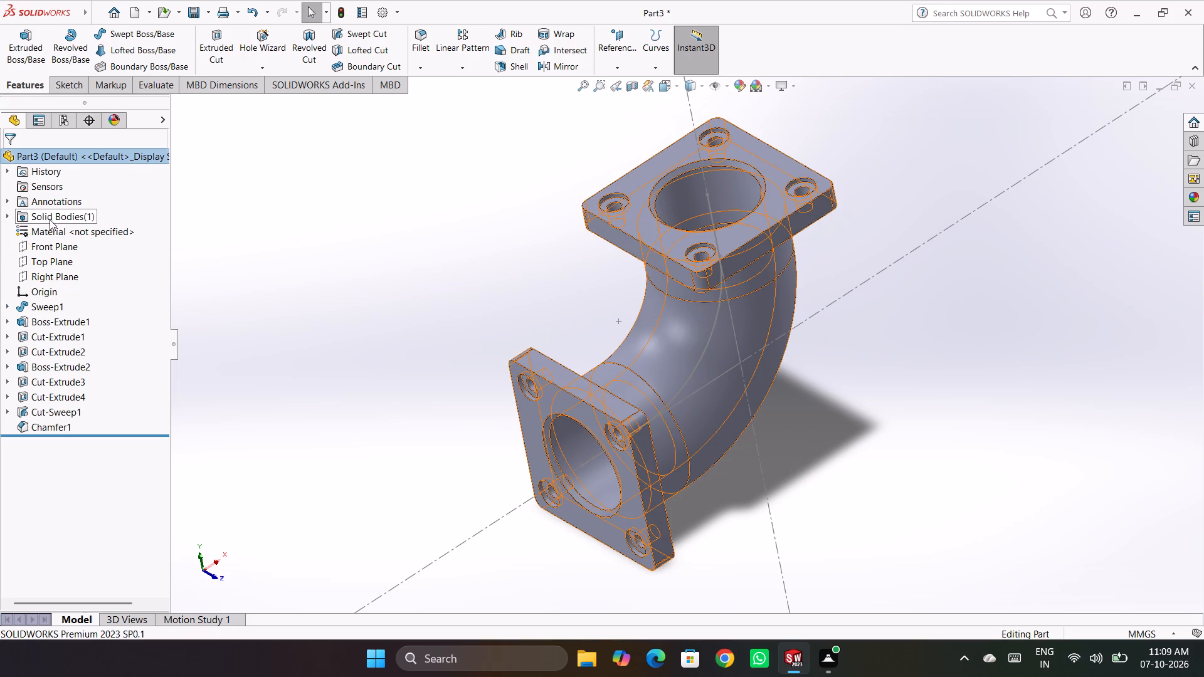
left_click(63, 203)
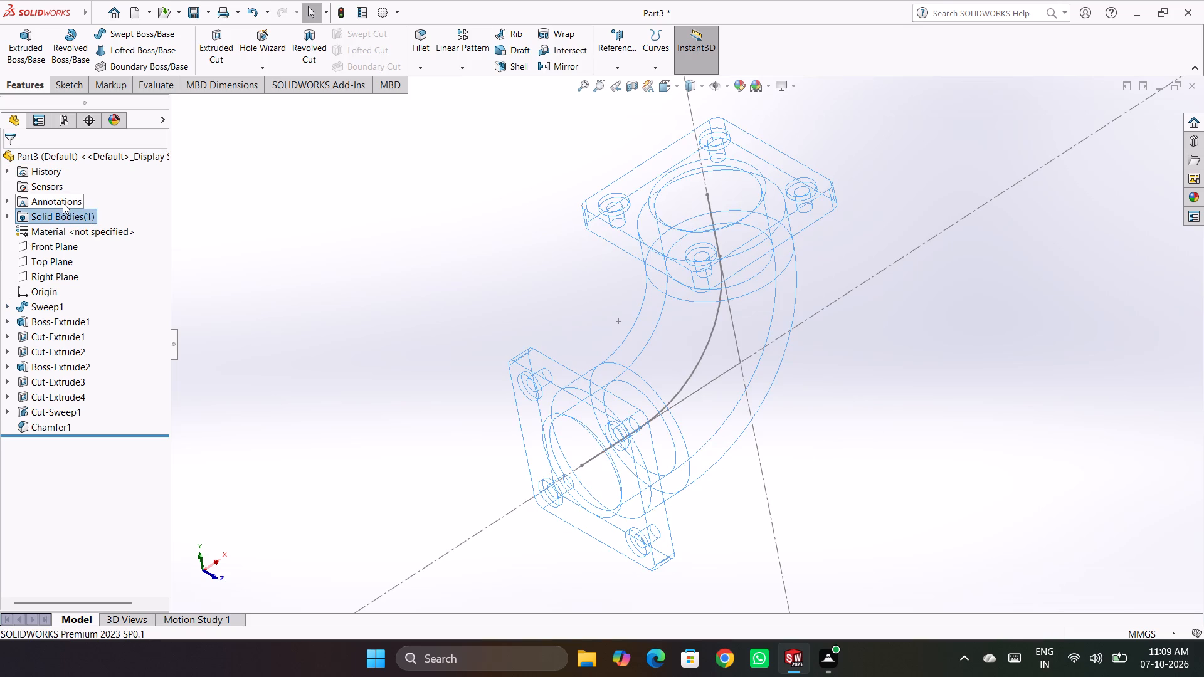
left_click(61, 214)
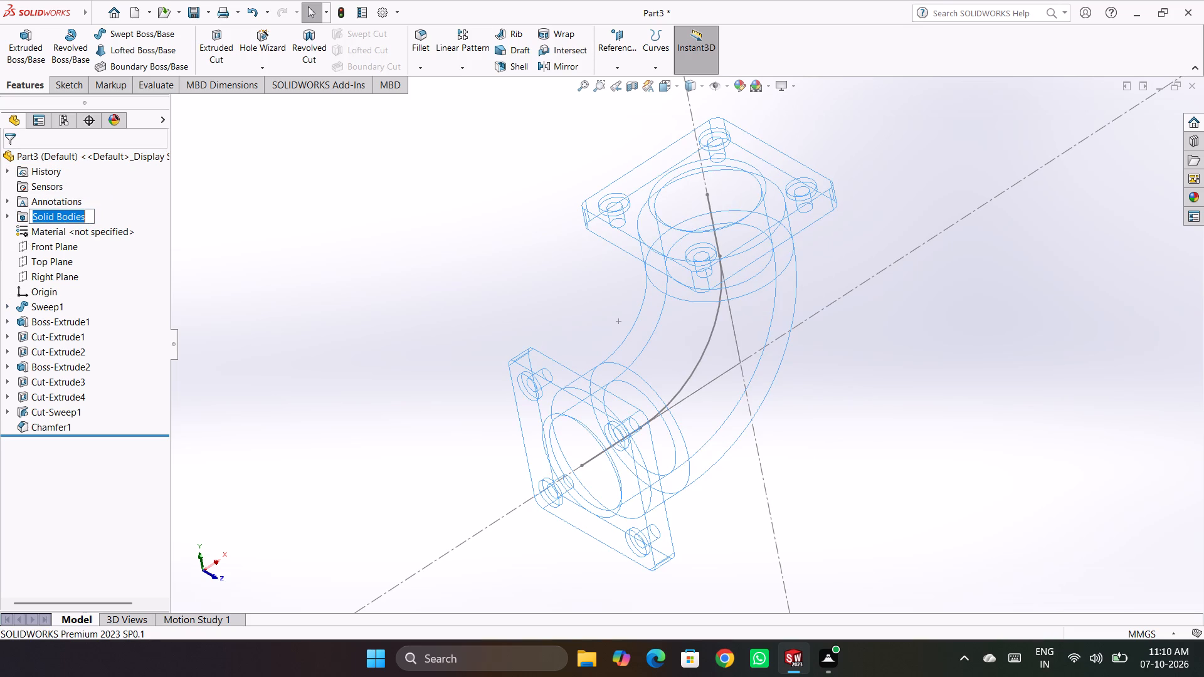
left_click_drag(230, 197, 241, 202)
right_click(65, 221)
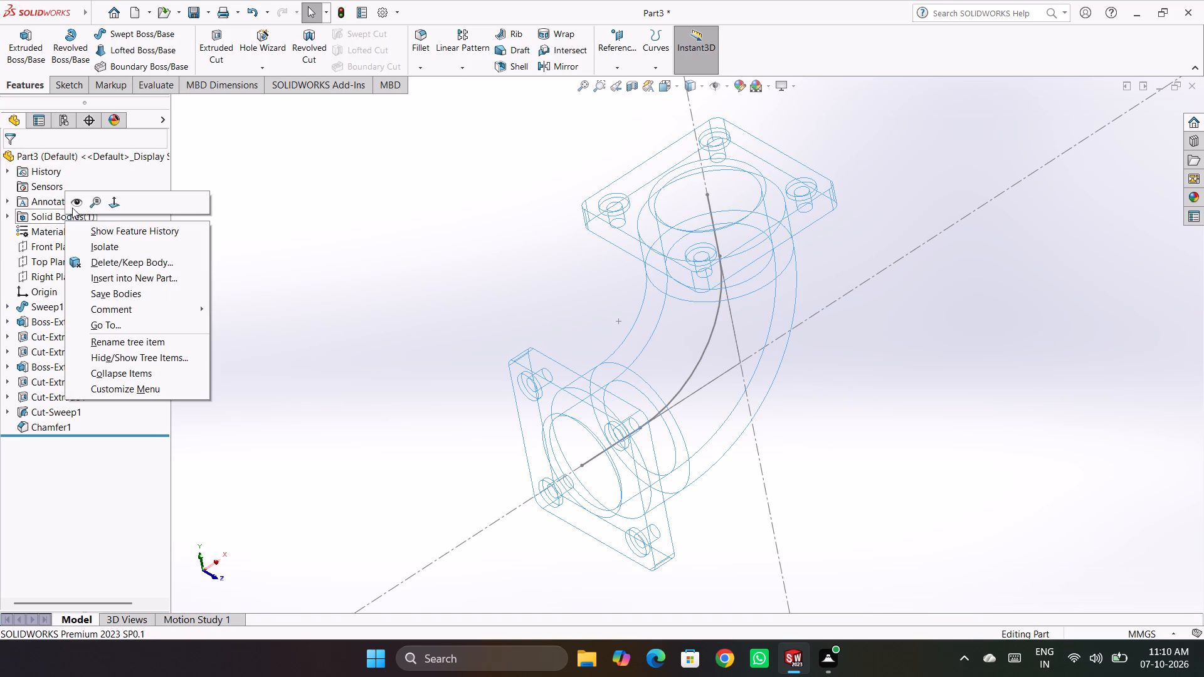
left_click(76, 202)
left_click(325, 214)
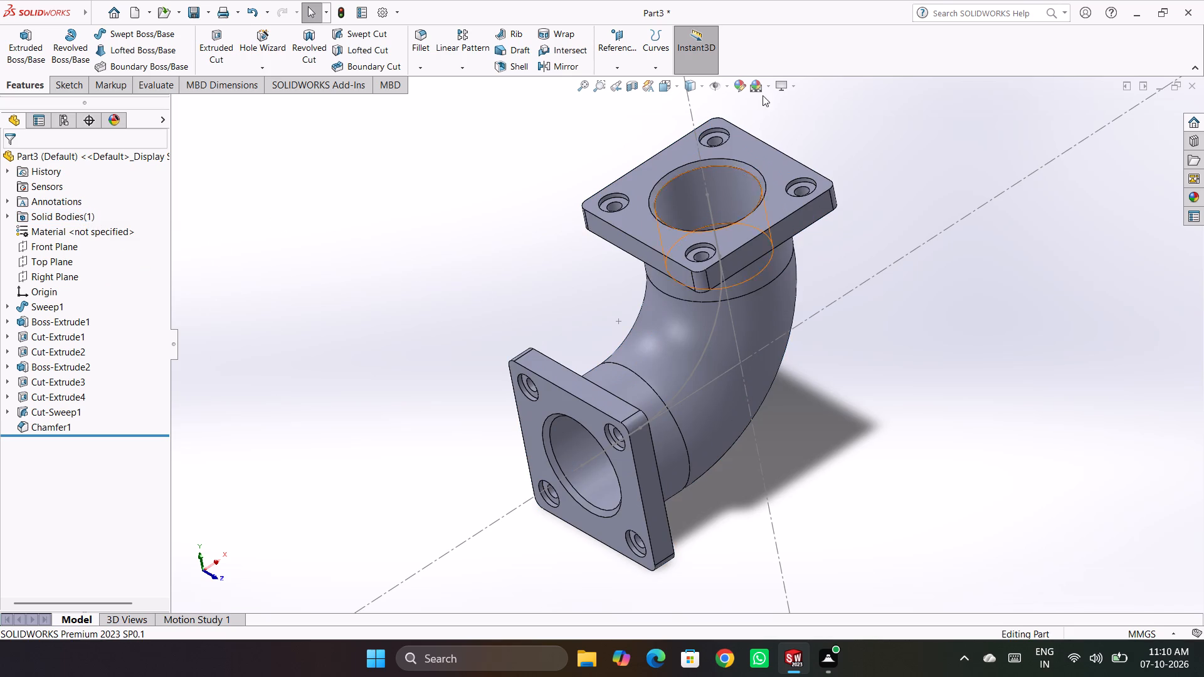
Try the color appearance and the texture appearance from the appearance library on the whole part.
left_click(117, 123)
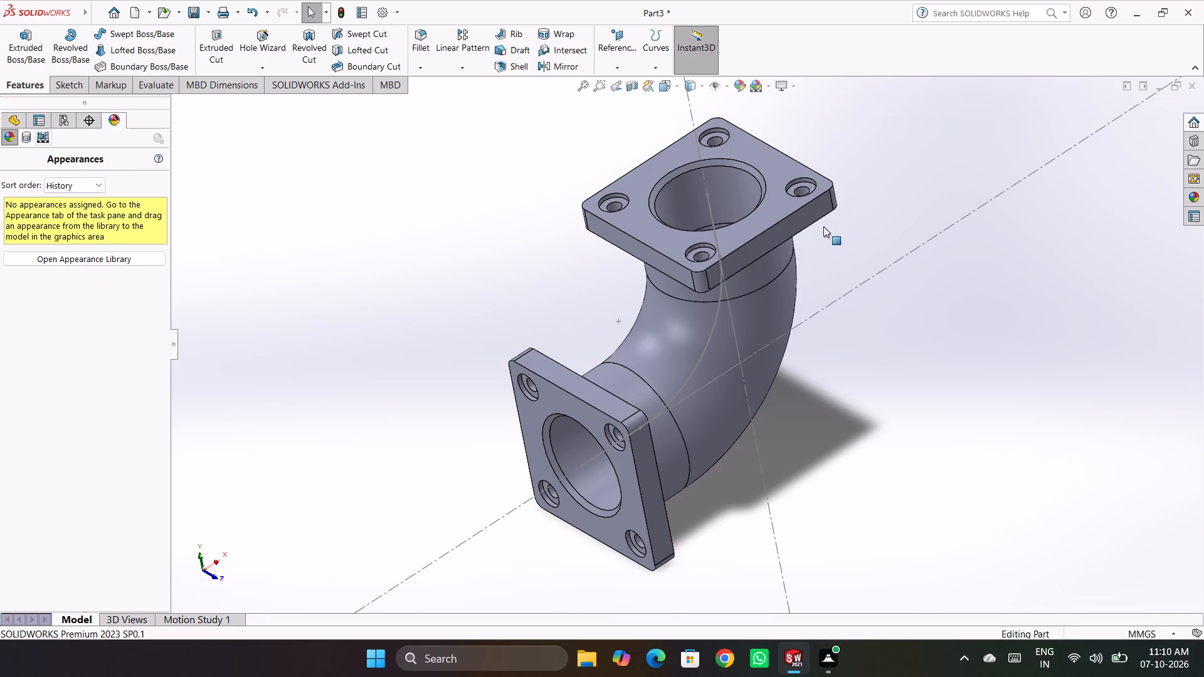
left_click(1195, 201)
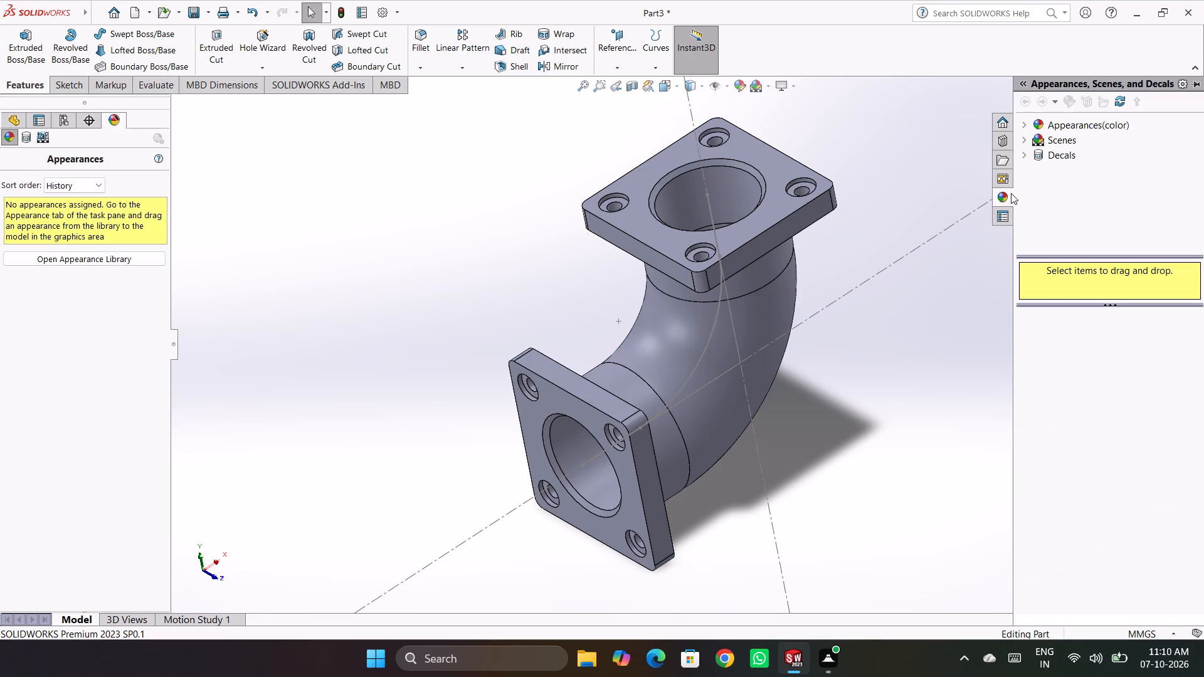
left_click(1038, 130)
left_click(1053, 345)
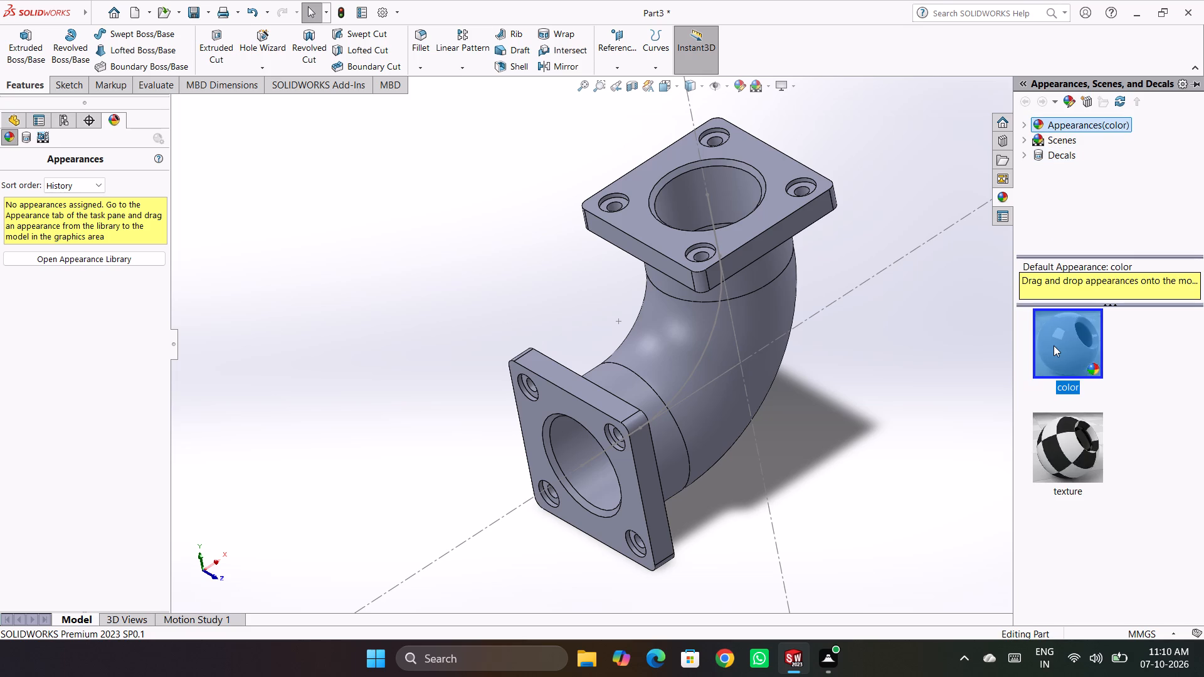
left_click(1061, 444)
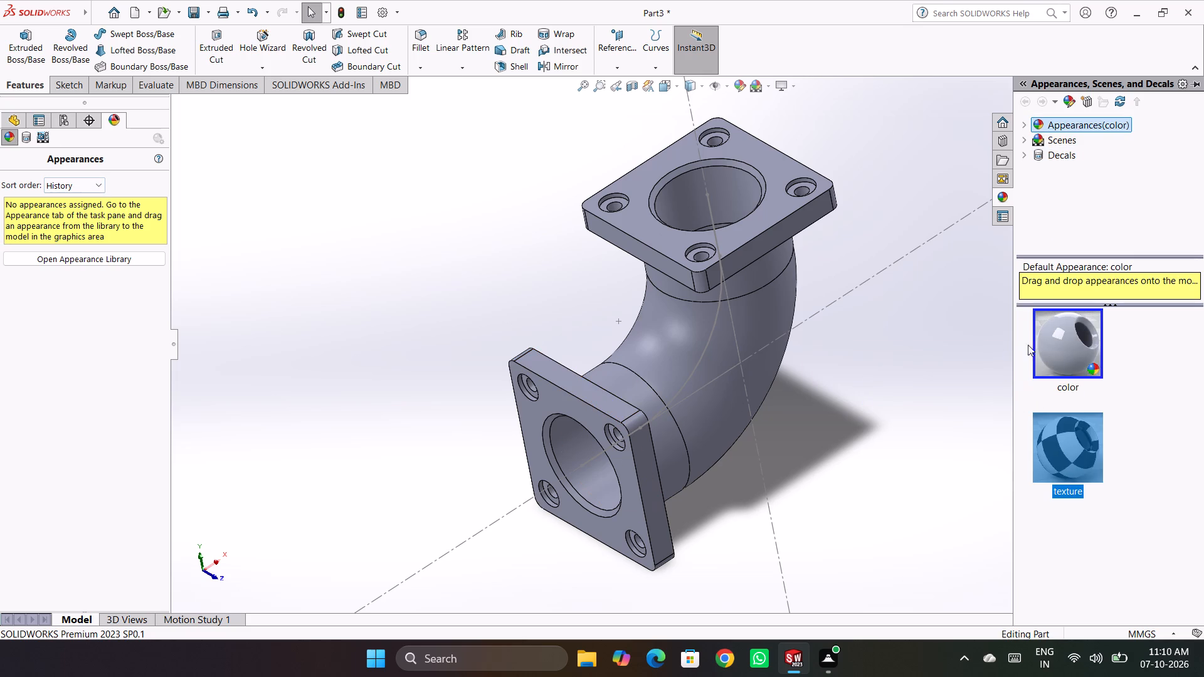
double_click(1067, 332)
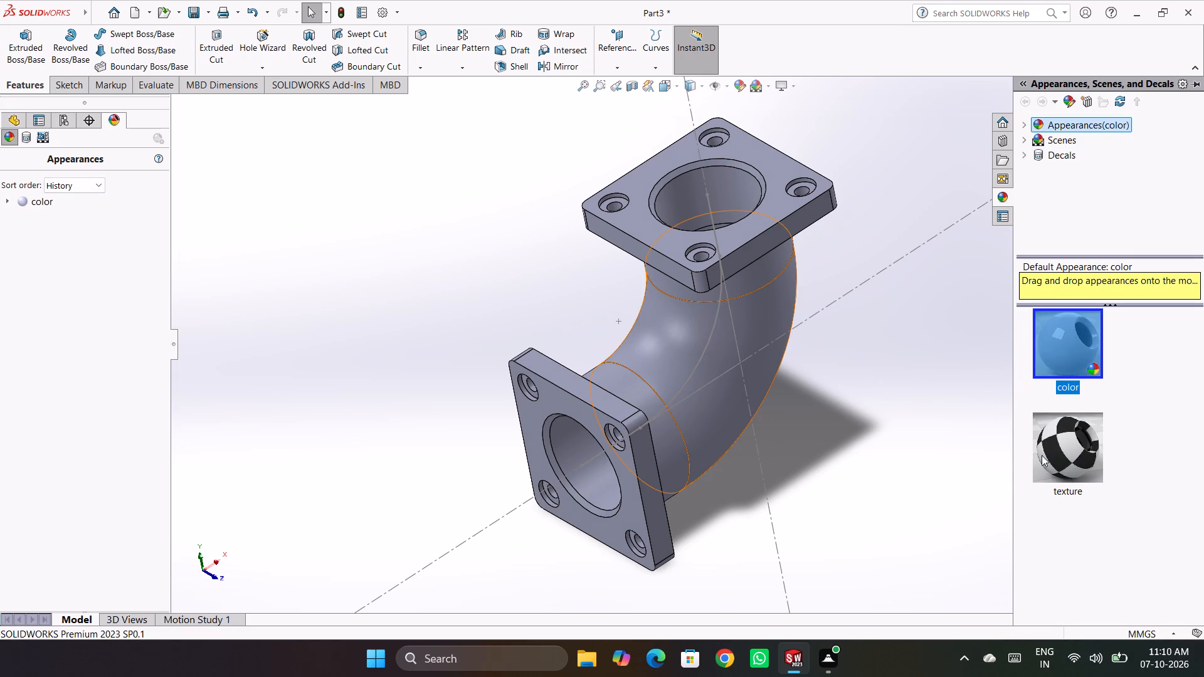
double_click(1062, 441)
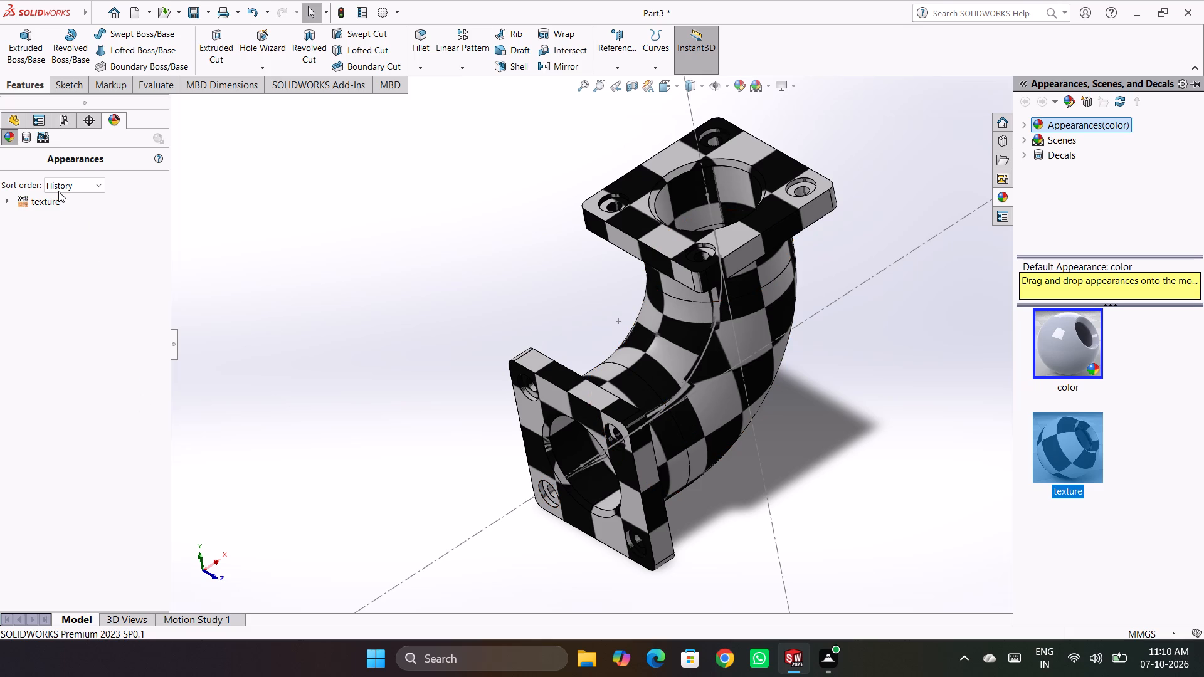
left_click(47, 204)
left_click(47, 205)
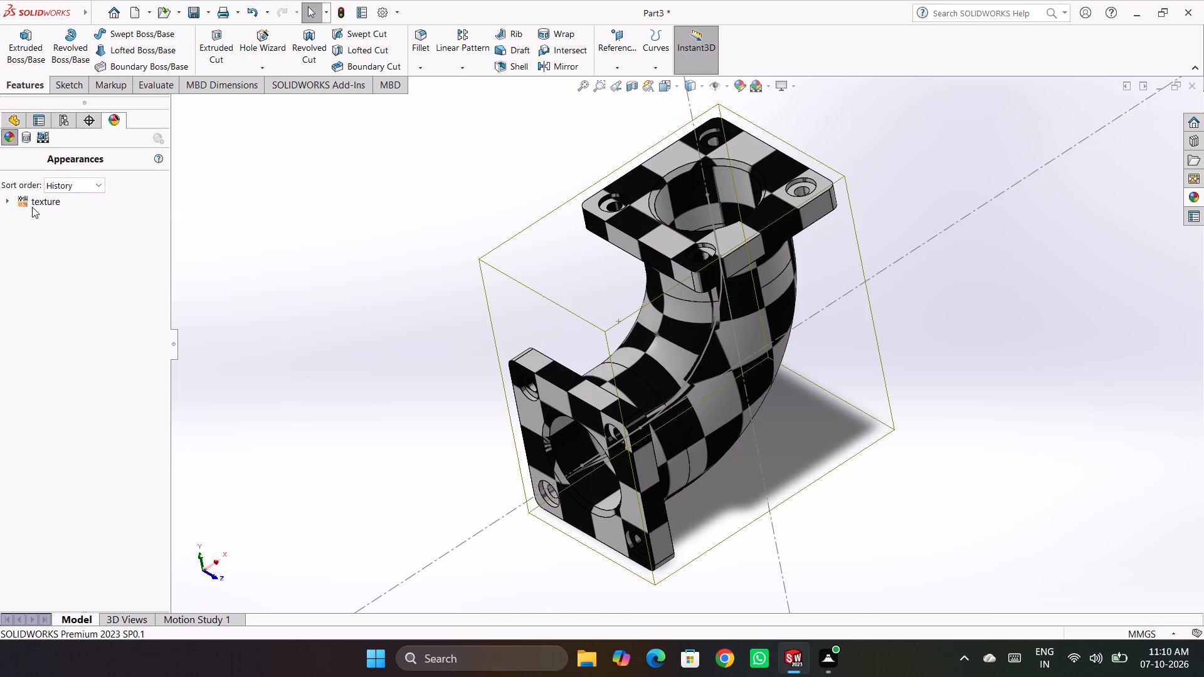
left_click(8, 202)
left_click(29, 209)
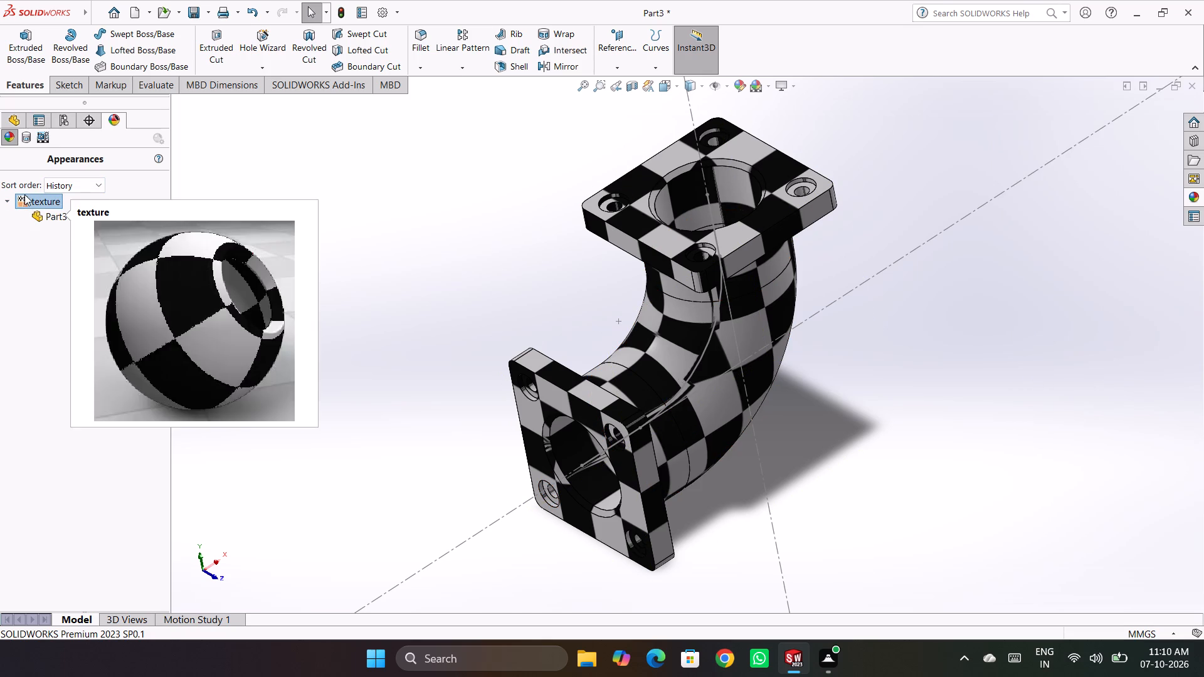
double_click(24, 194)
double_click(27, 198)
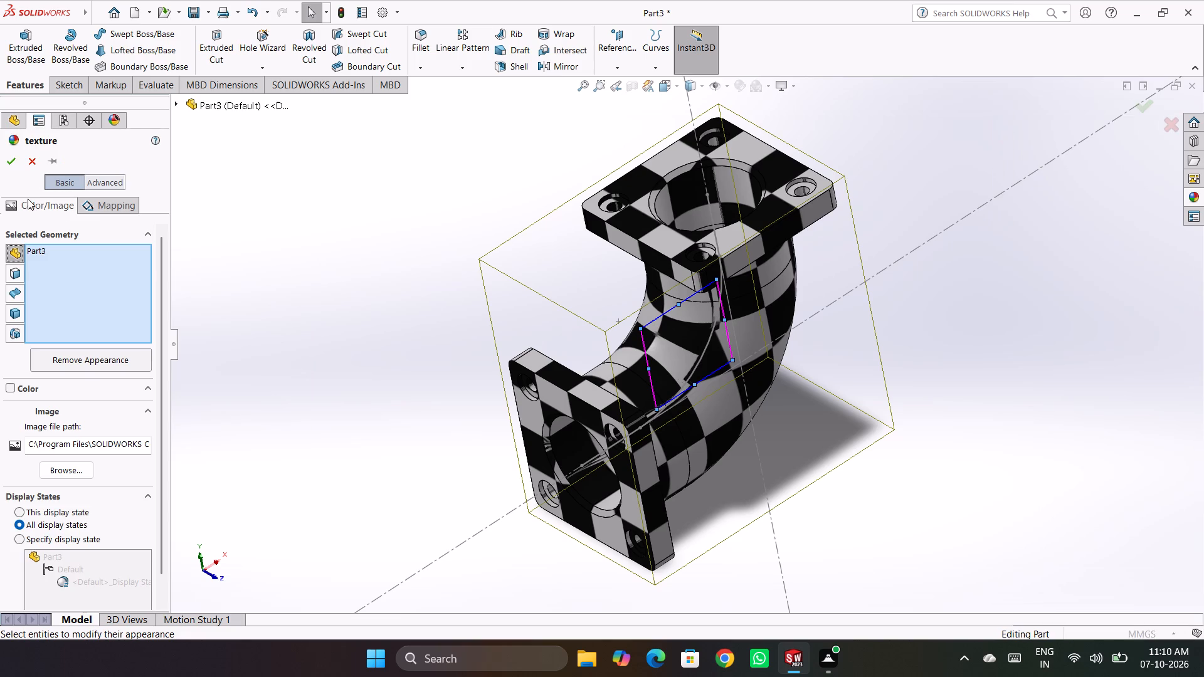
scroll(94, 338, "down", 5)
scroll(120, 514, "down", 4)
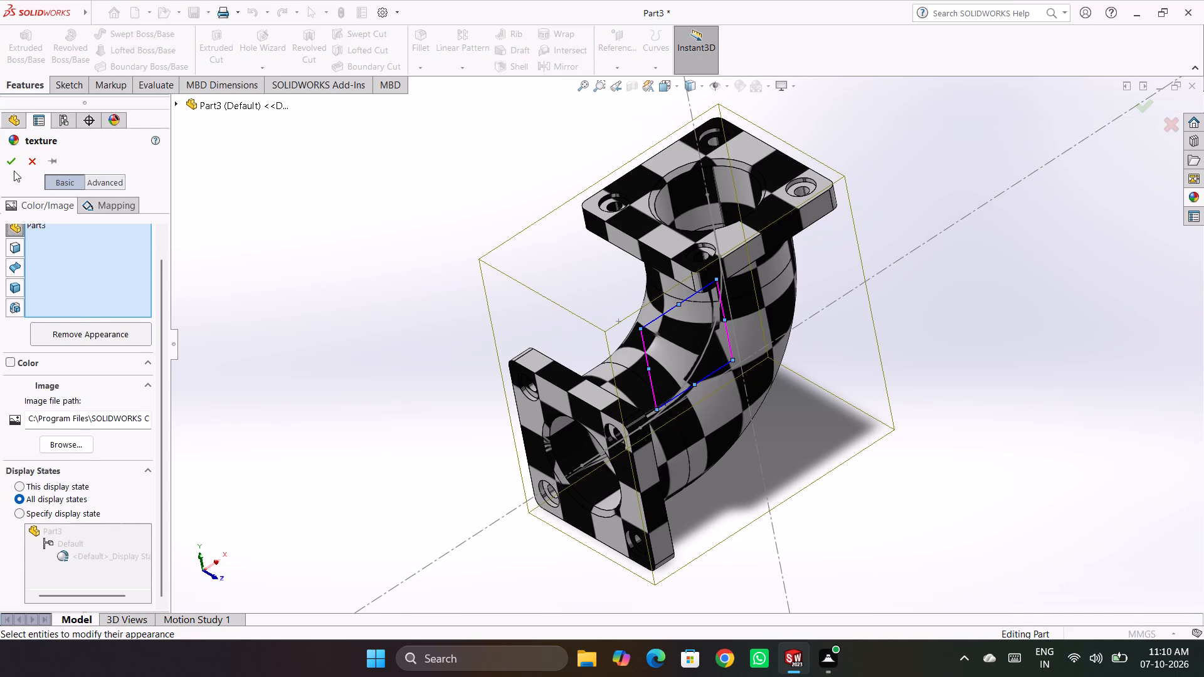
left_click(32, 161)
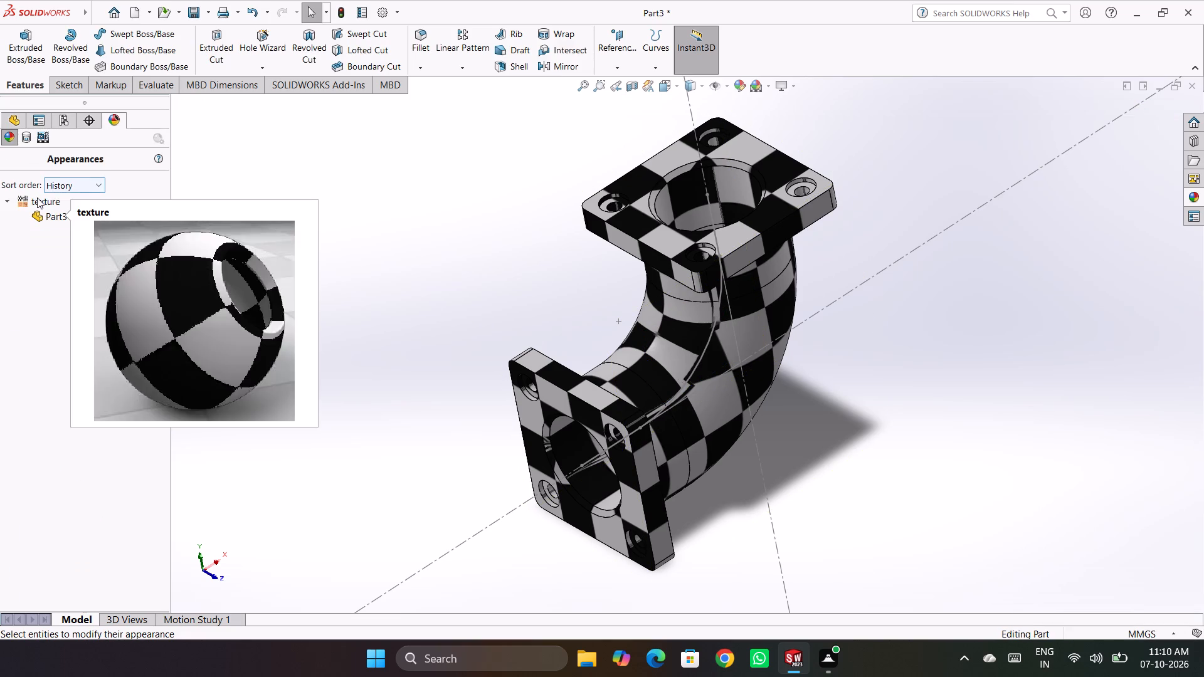
Replace the checkered texture on the whole part with the color appearance from the library.
left_click(1190, 199)
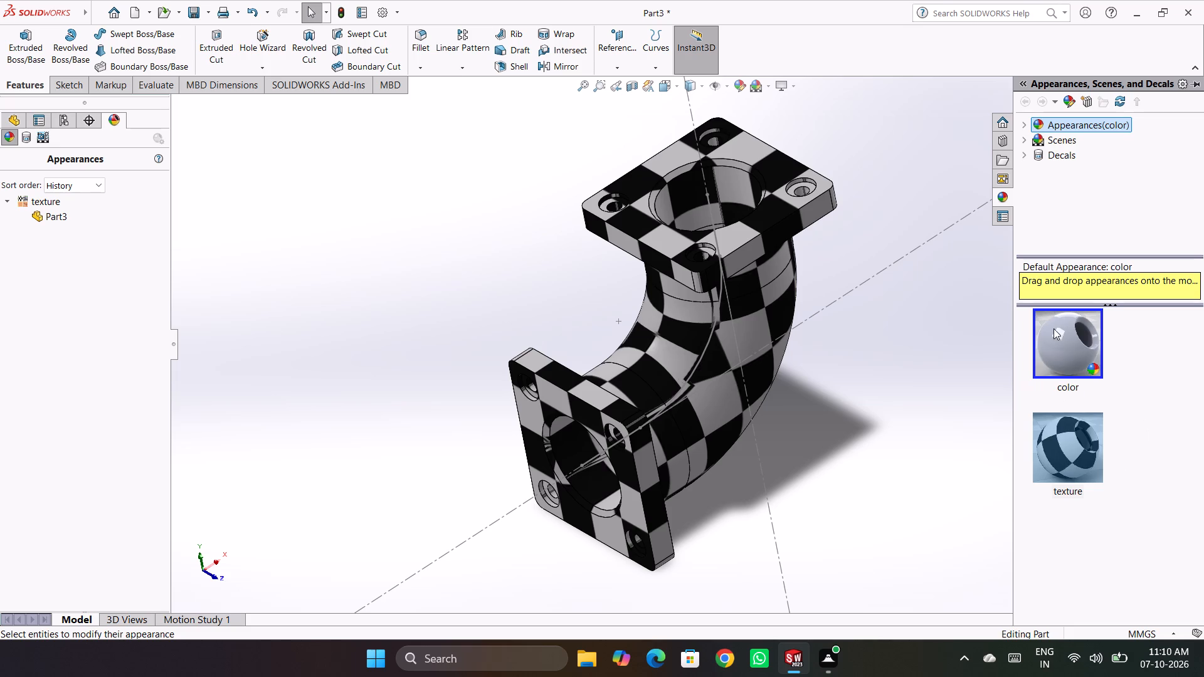
double_click(1053, 327)
Change the whole part's color appearance to green with RGB values 63, 255, 135.
left_click(25, 200)
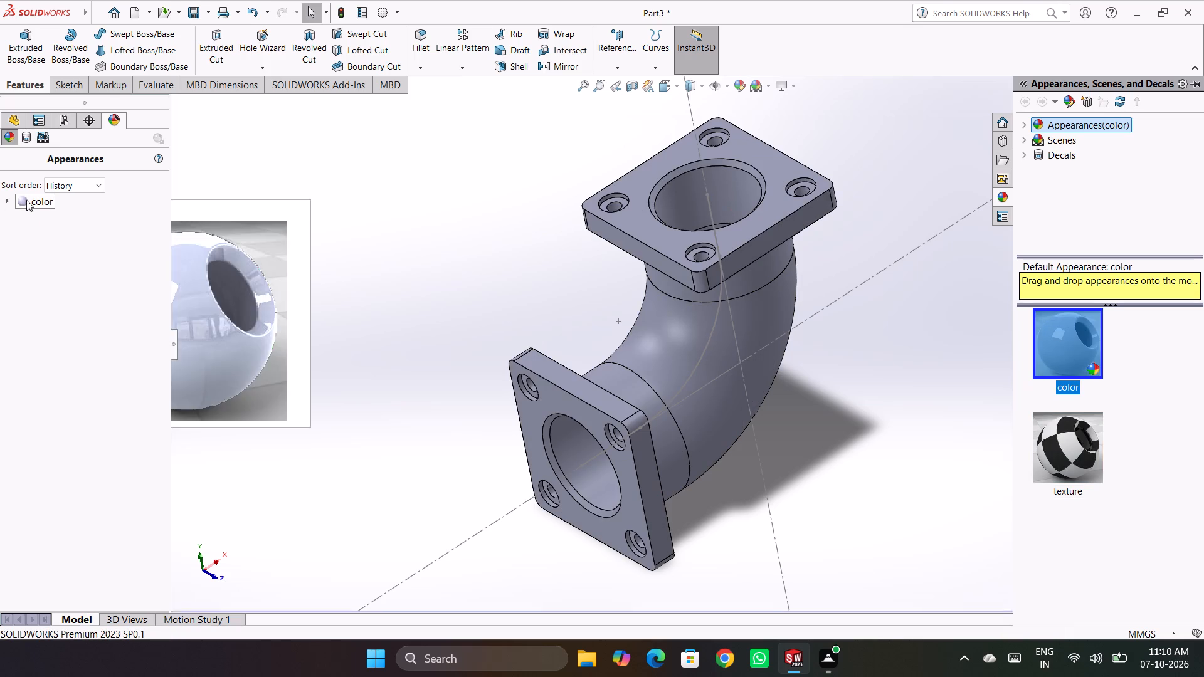
left_click(27, 199)
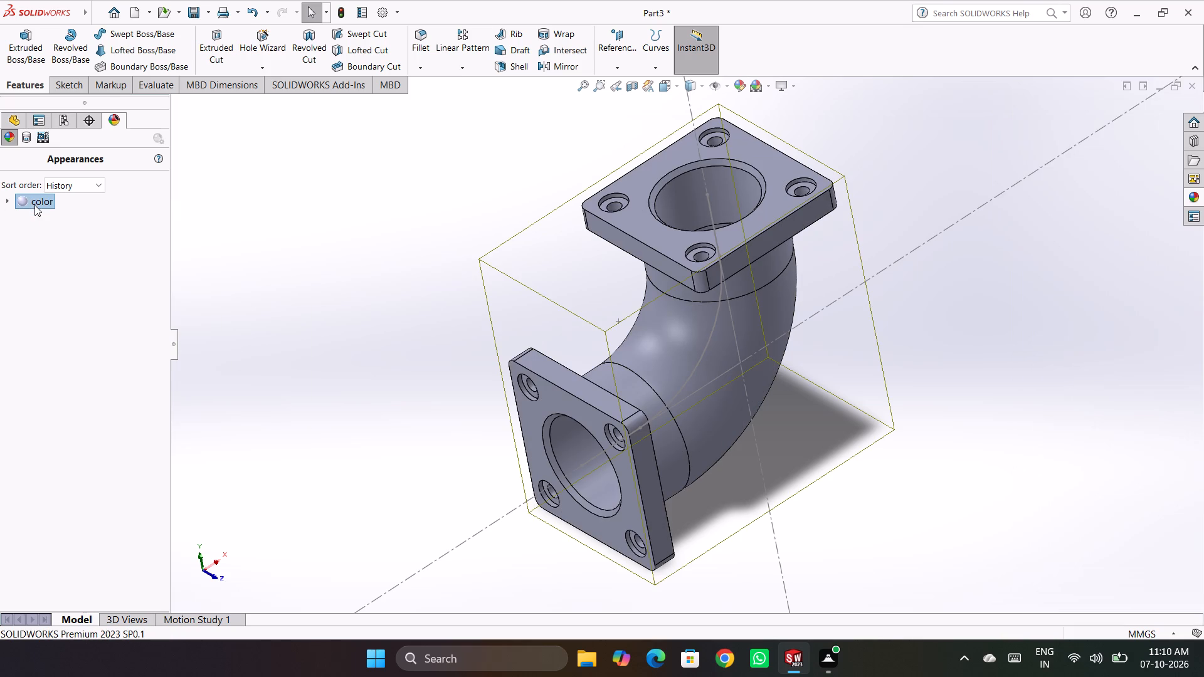
right_click(34, 205)
left_click(20, 194)
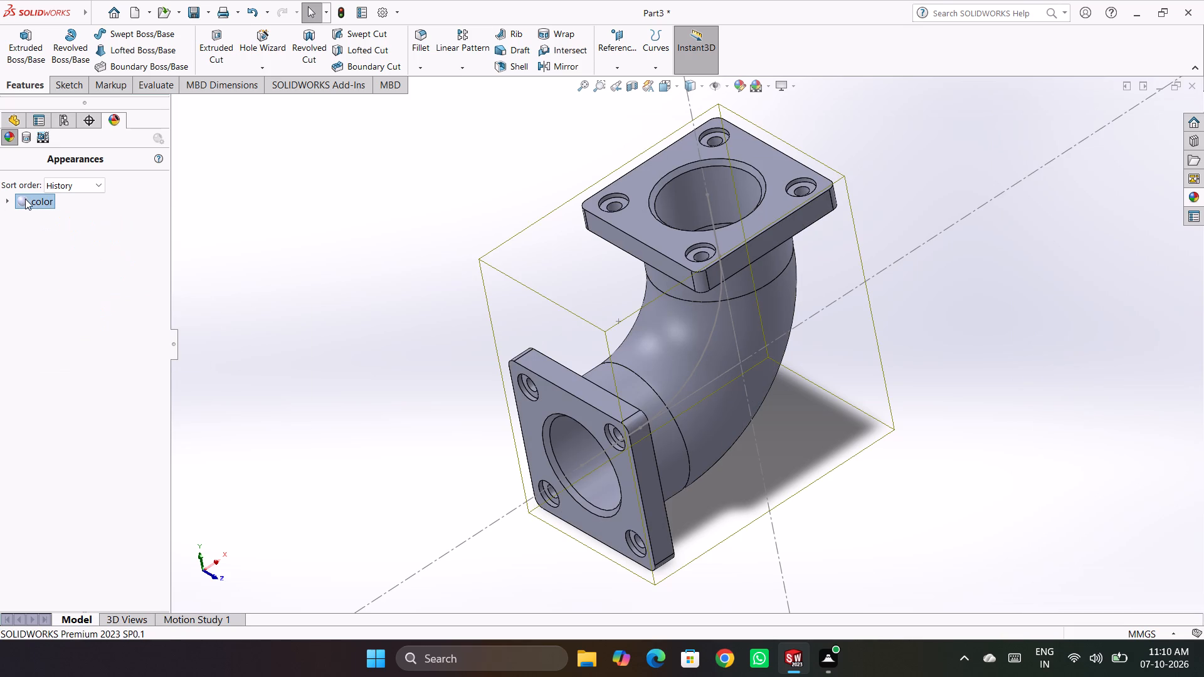
double_click(25, 199)
right_click(26, 199)
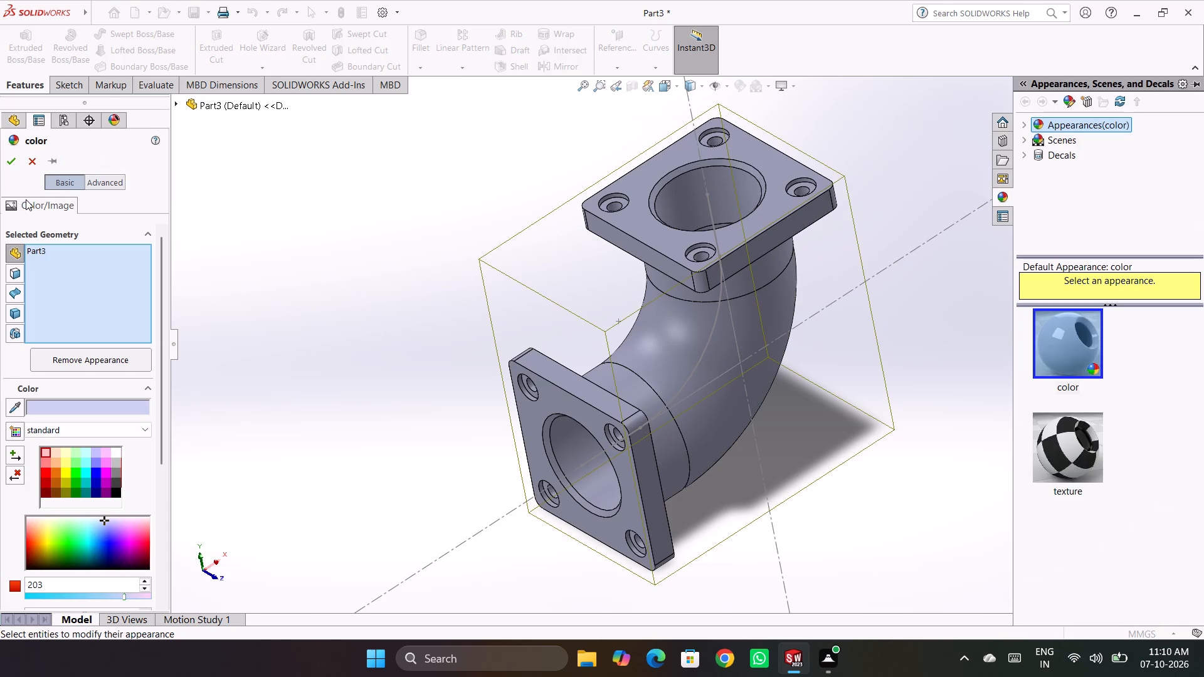
scroll(1112, 318, "down", 6)
scroll(117, 448, "down", 3)
left_click(38, 314)
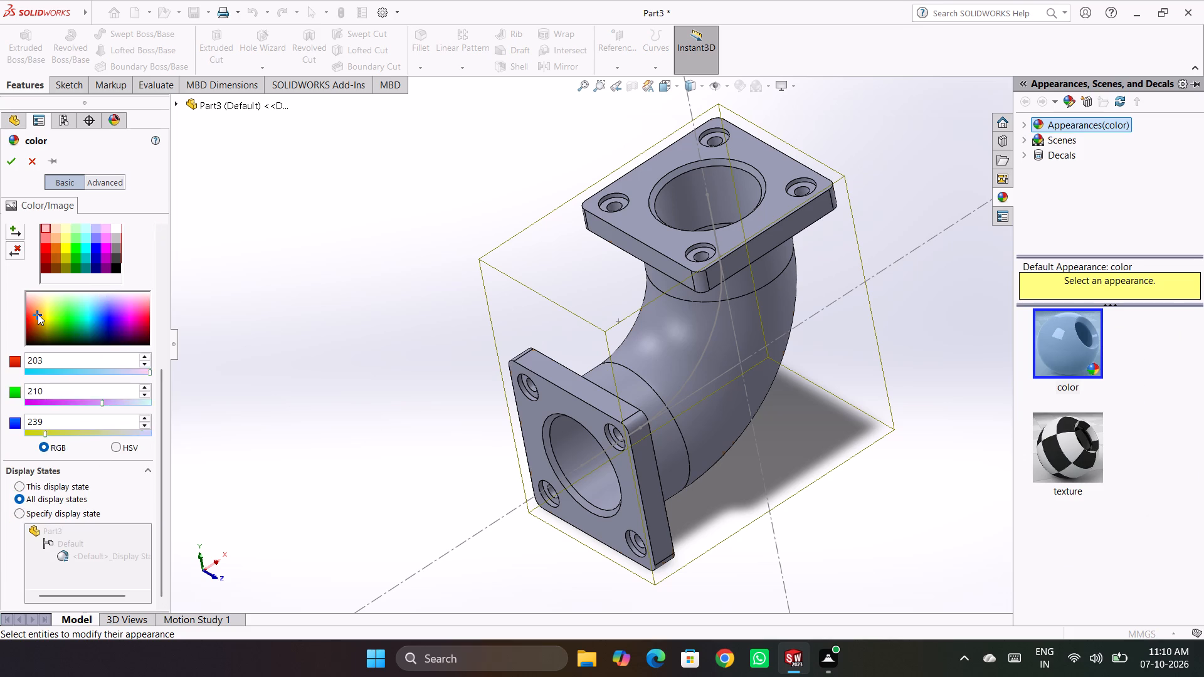
left_click(120, 337)
left_click_drag(118, 341, 93, 332)
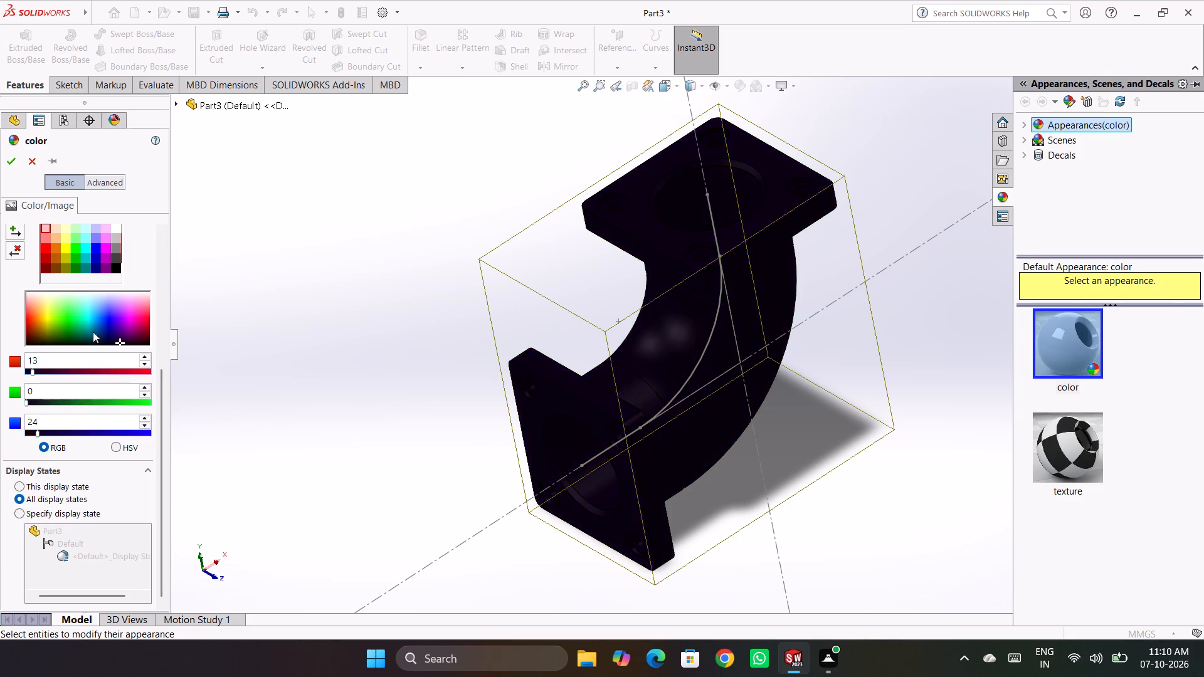
left_click_drag(93, 332, 46, 289)
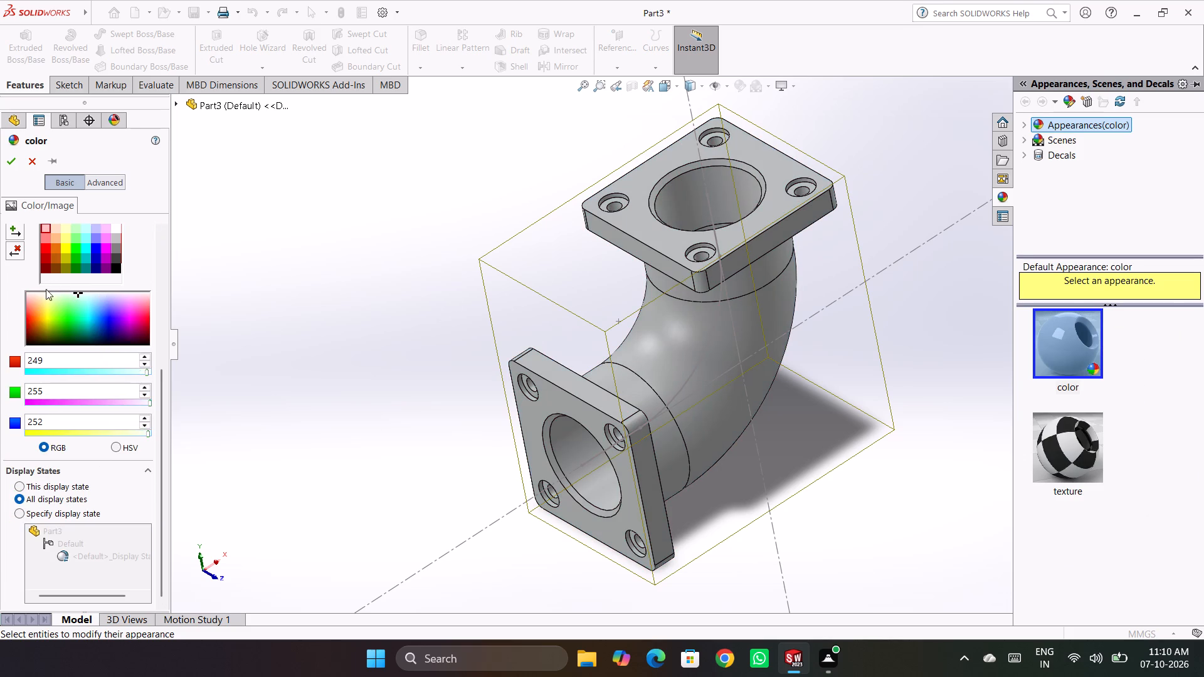
left_click_drag(46, 289, 68, 319)
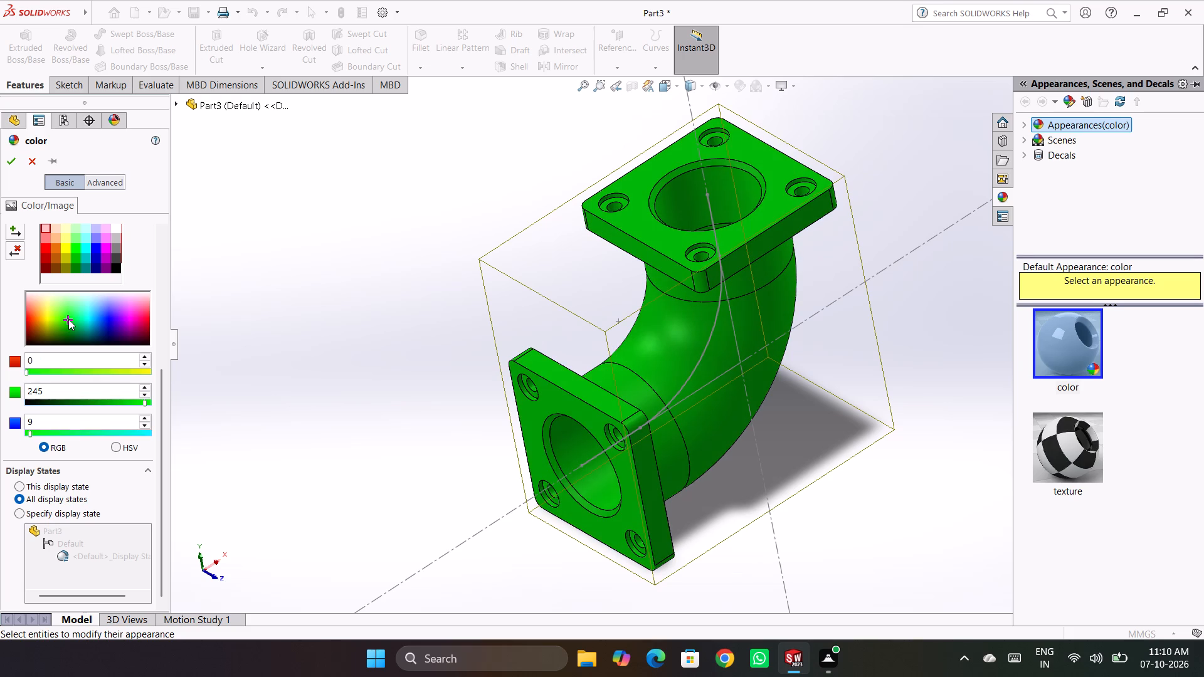
left_click_drag(68, 319, 84, 308)
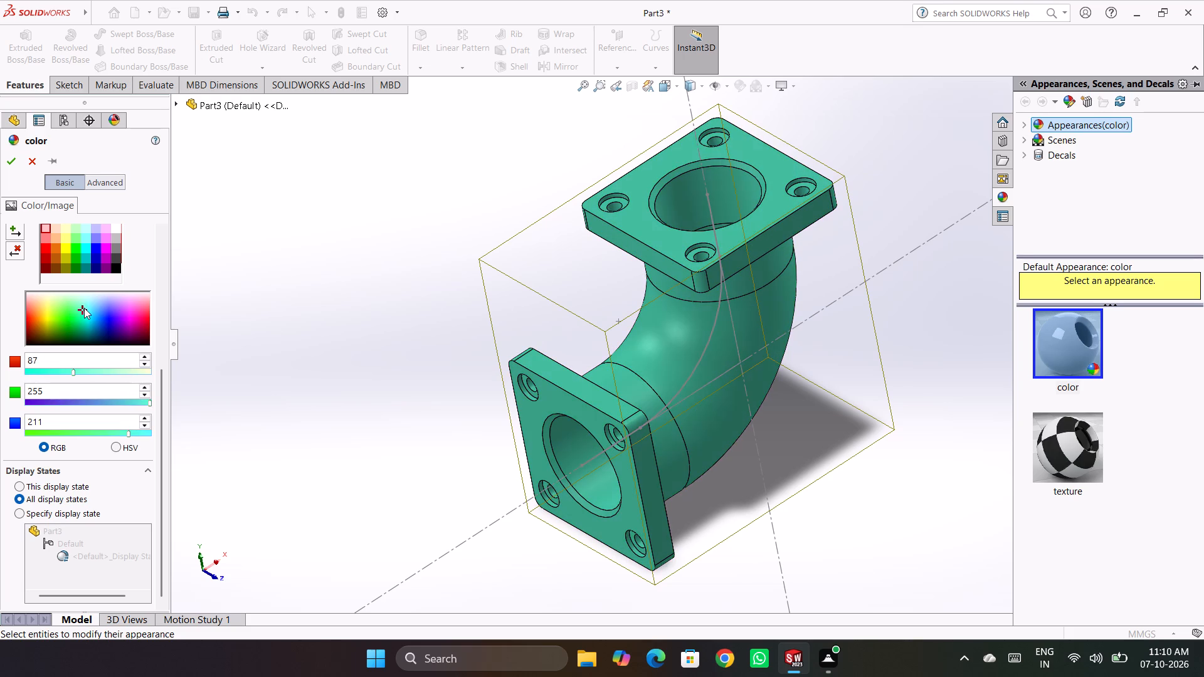
left_click_drag(84, 308, 75, 312)
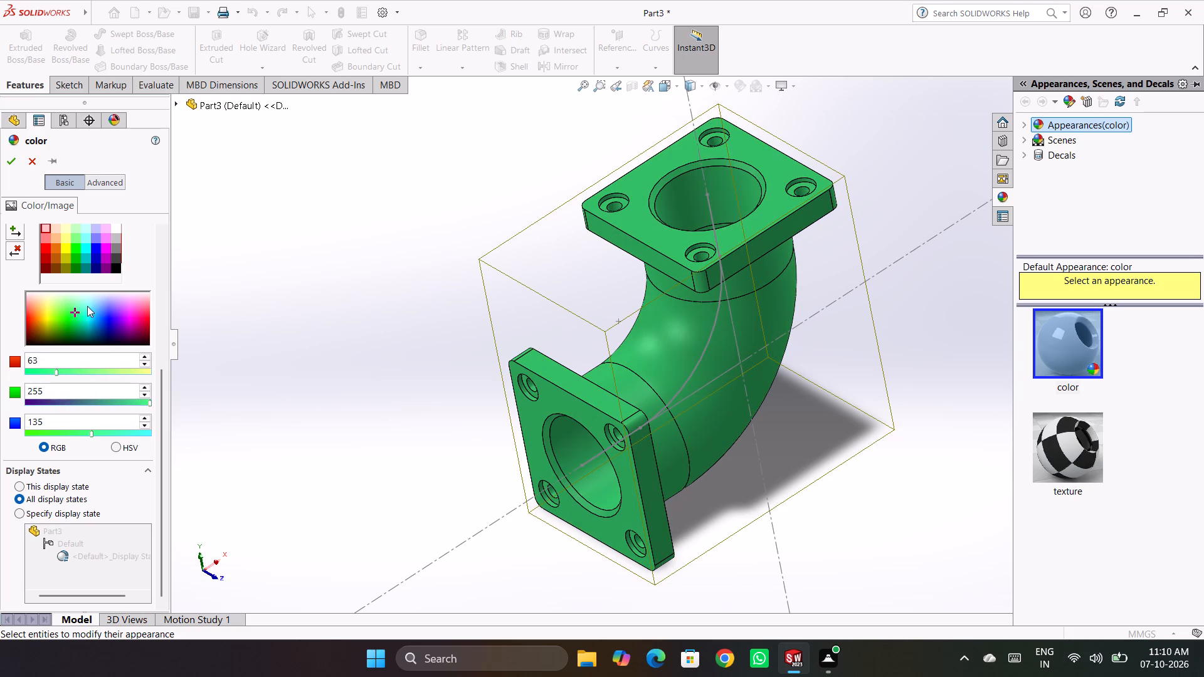
left_click(8, 169)
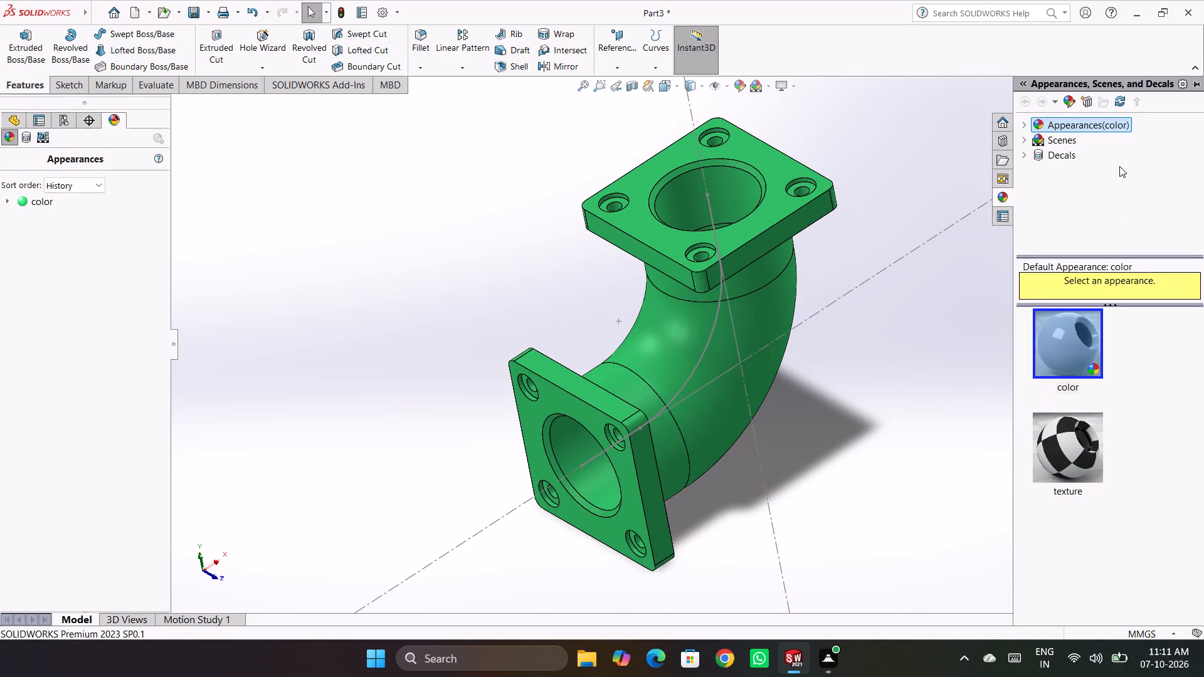
left_click(893, 334)
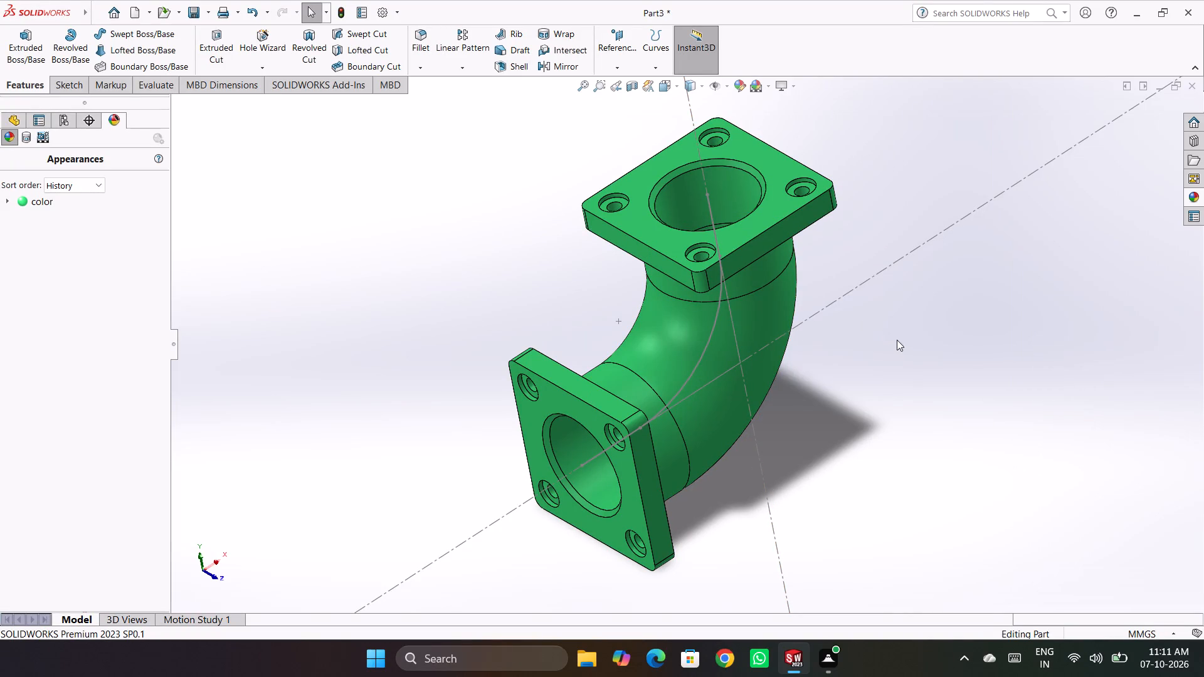
Save the part as "90° Elbow Pipe with Flanged Ends" in the Fuji folder on the K: drive.
scroll(855, 376, "up", 1)
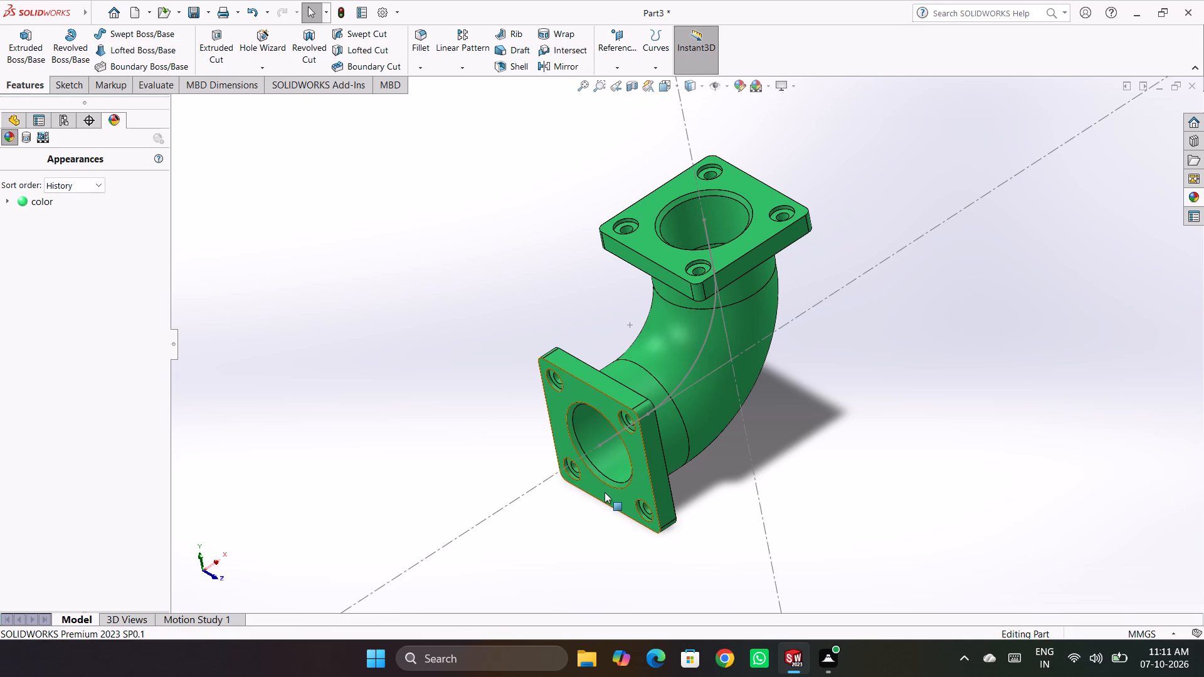
key("ctrl+s")
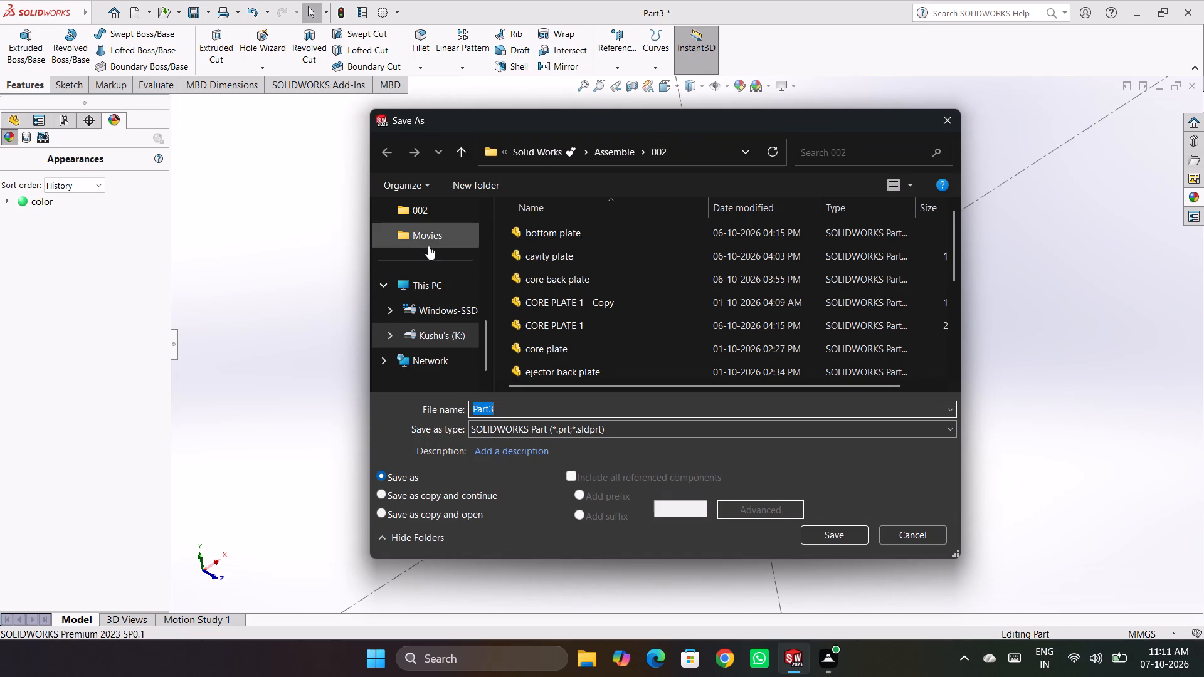
left_click(443, 337)
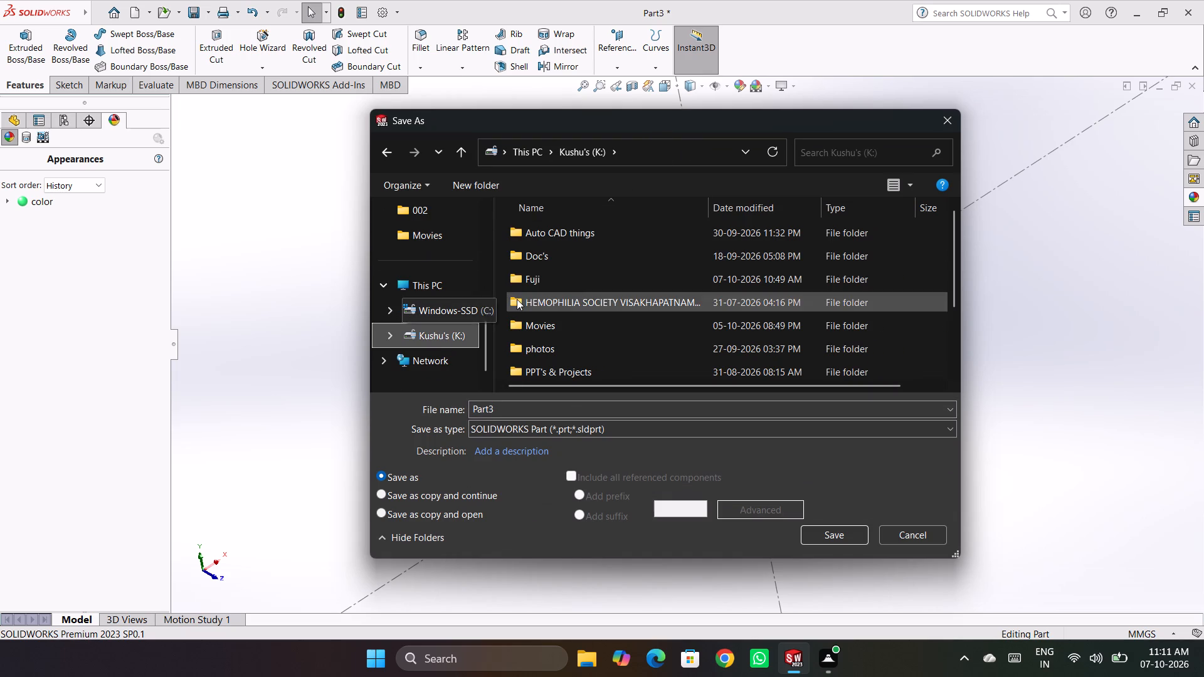
left_click(543, 290)
double_click(538, 281)
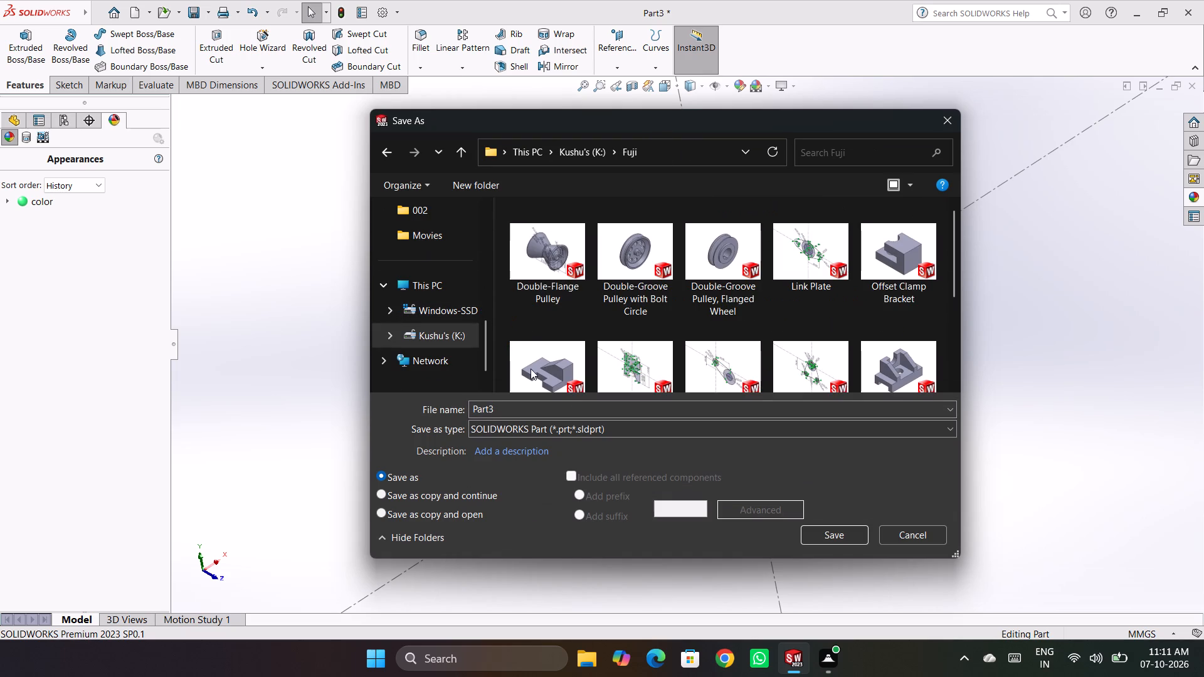
left_click_drag(546, 411, 351, 398)
key("ctrl+v")
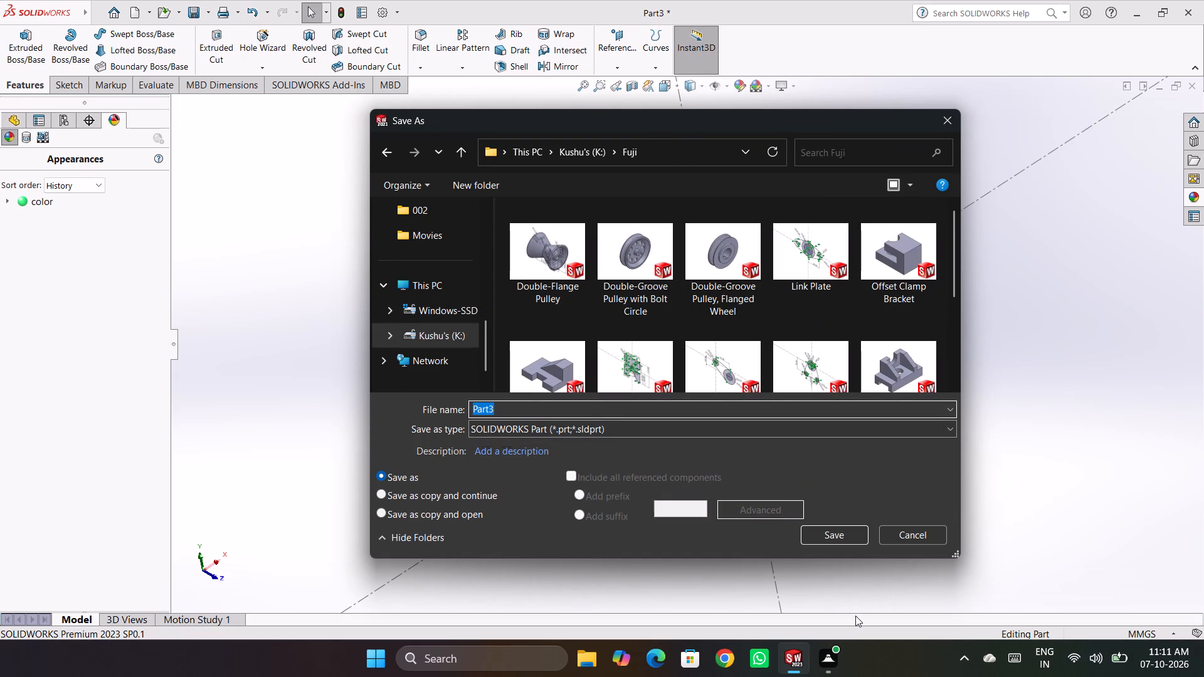
left_click(821, 531)
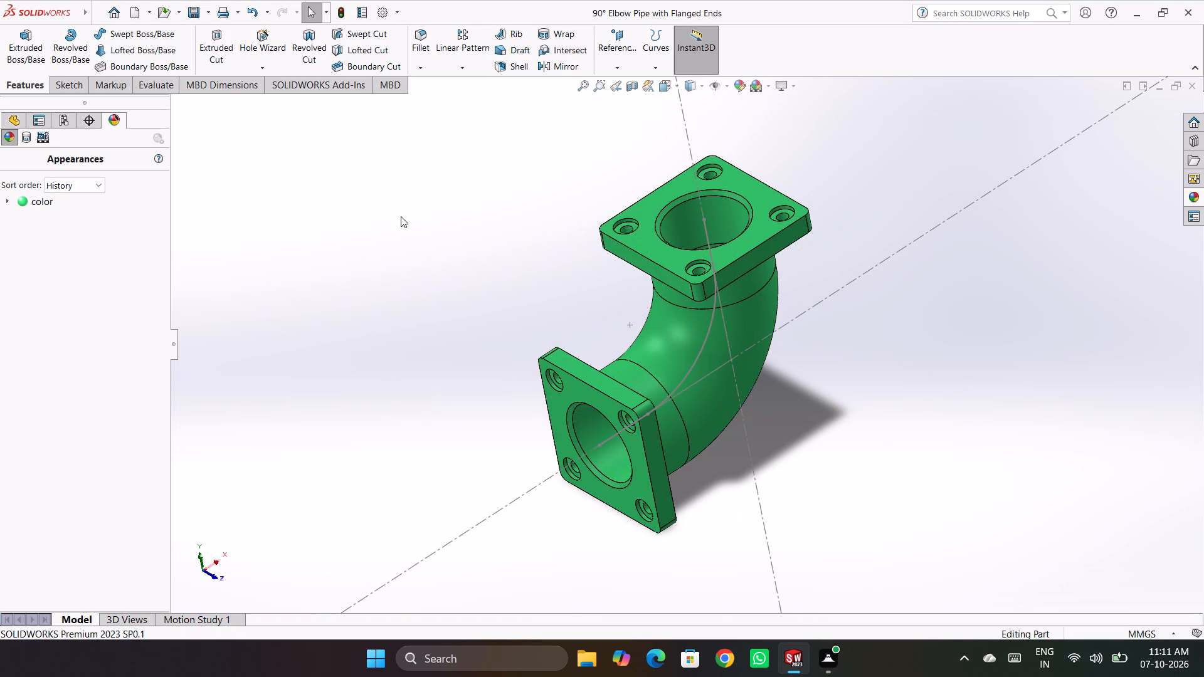
Export the part as an Adobe PDF named "90° Elbow Pipe with Flanged Ends" to the Fuji folder, check it and close it.
key("ctrl+shift+s")
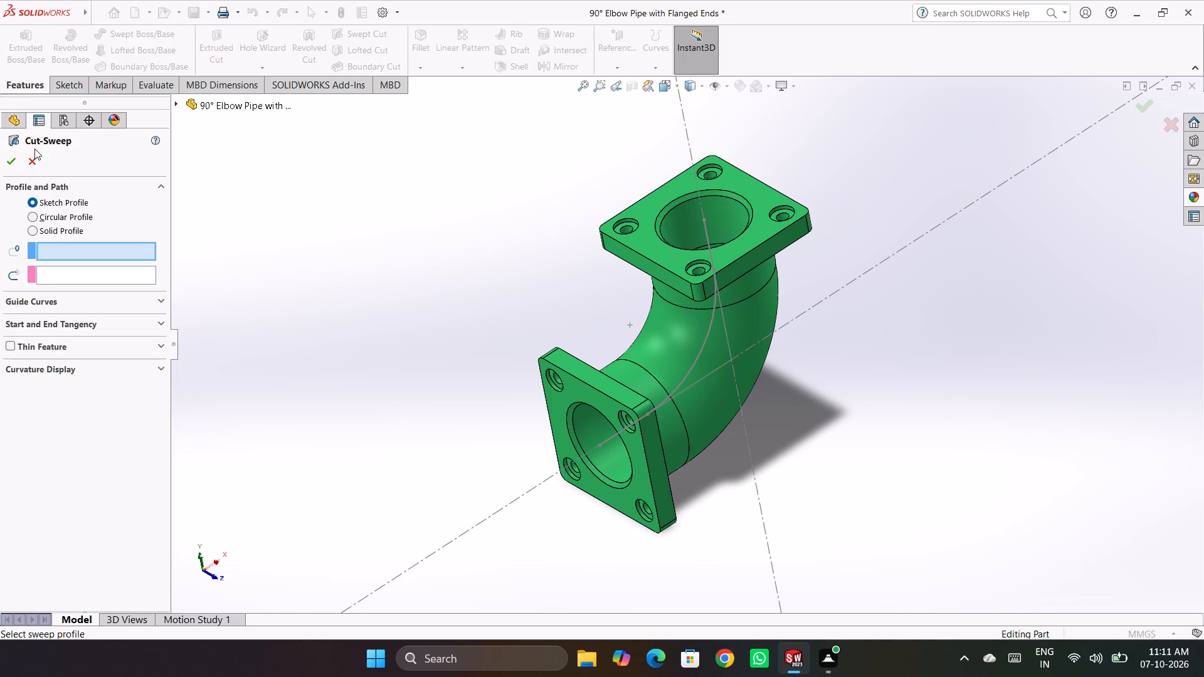
left_click(32, 160)
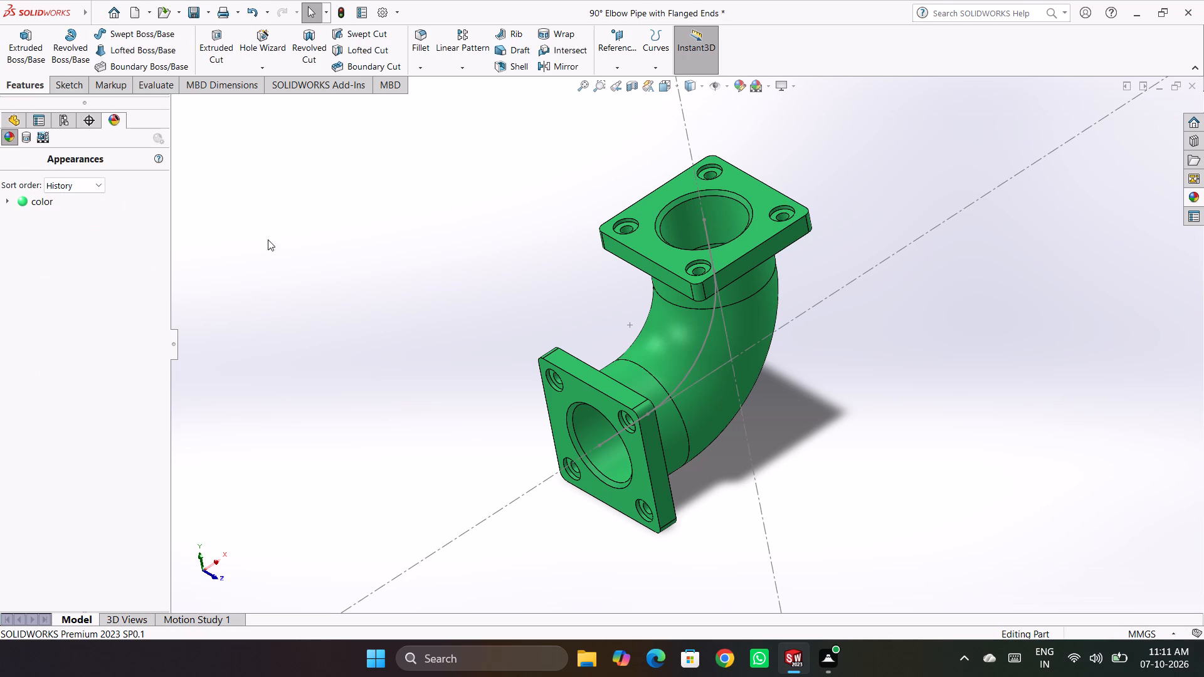
left_click(212, 14)
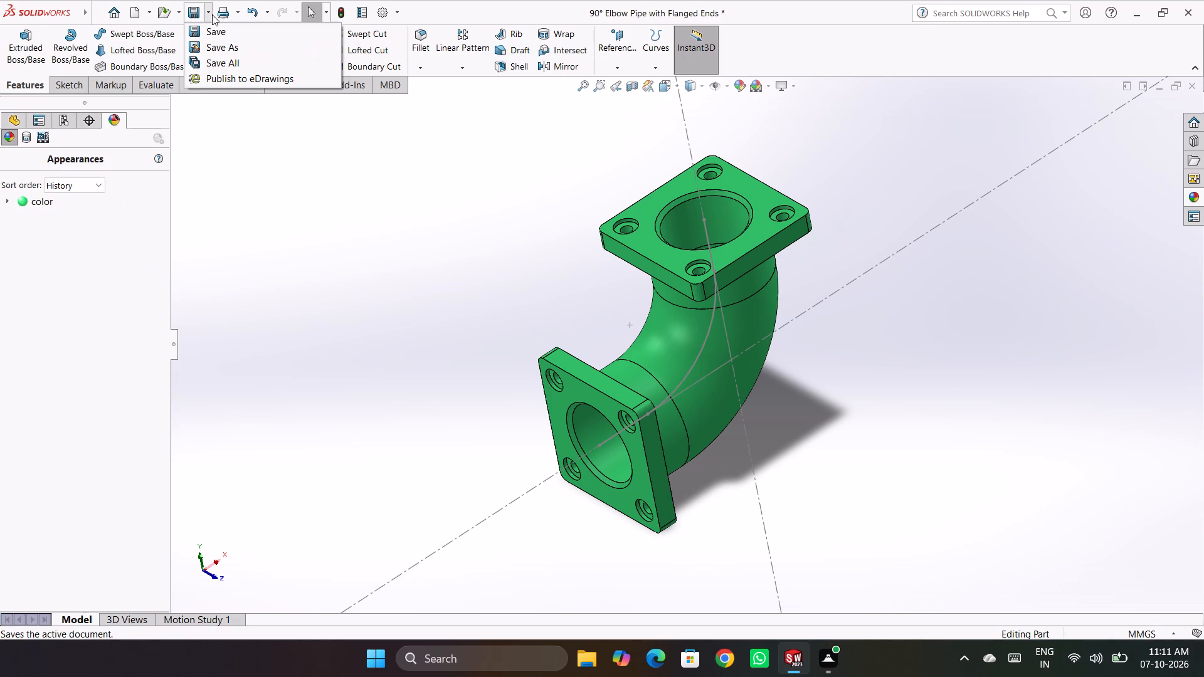
left_click(233, 50)
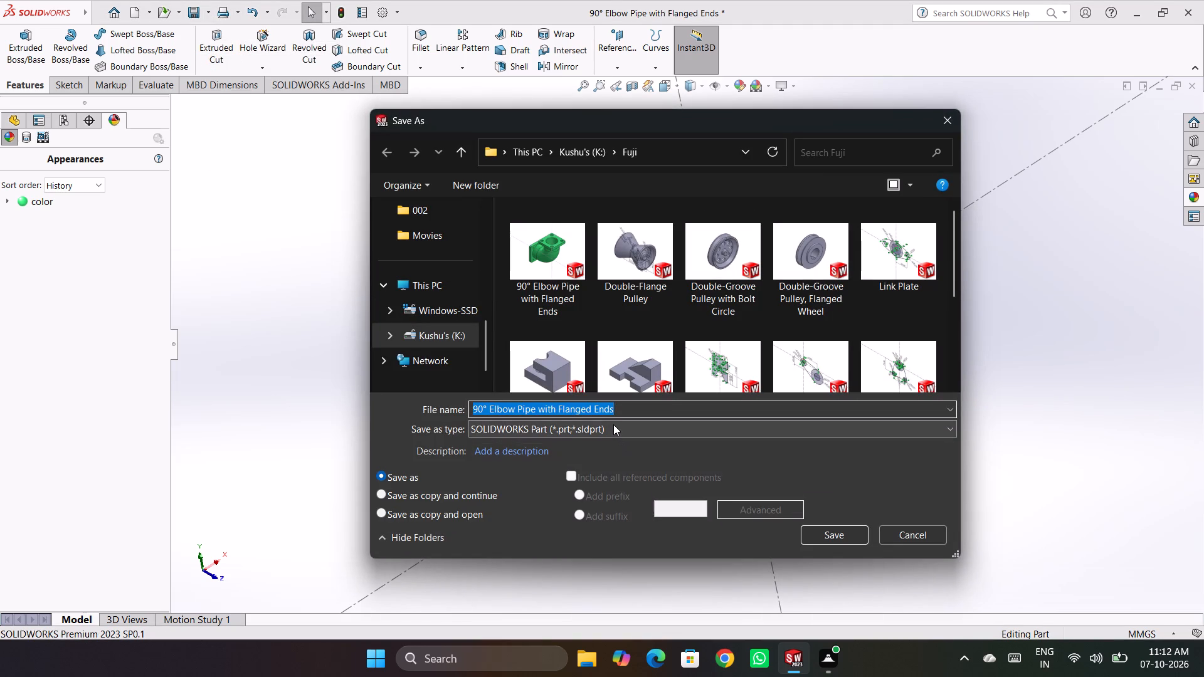
left_click(614, 430)
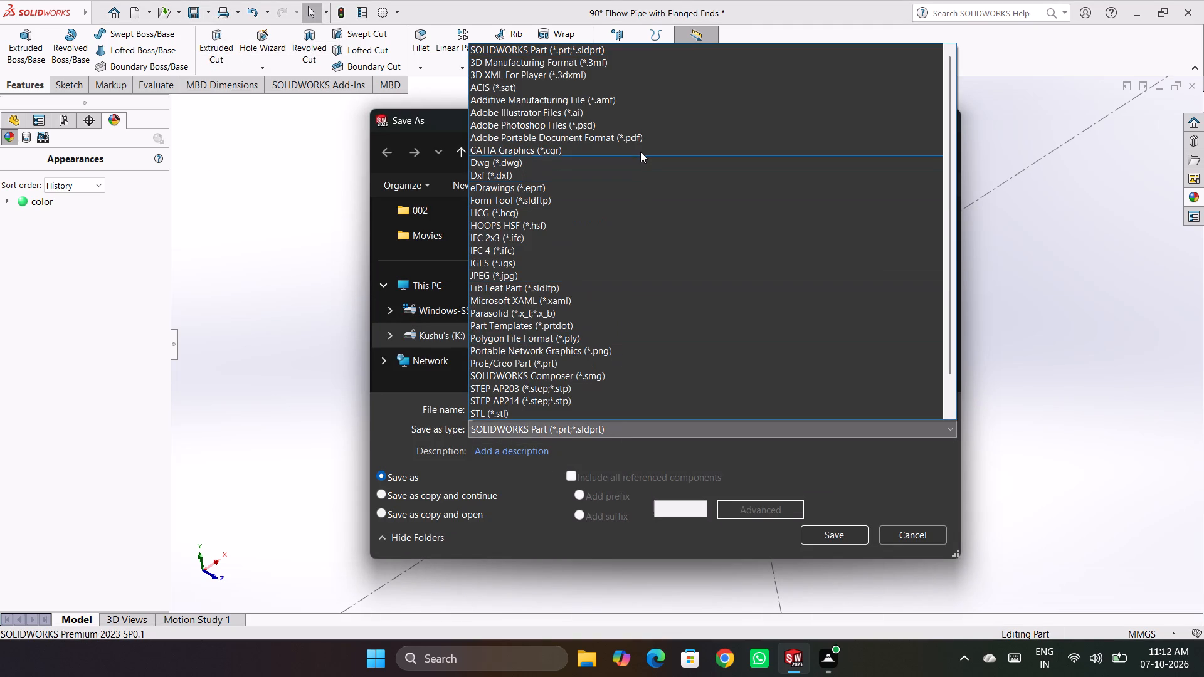
left_click(637, 143)
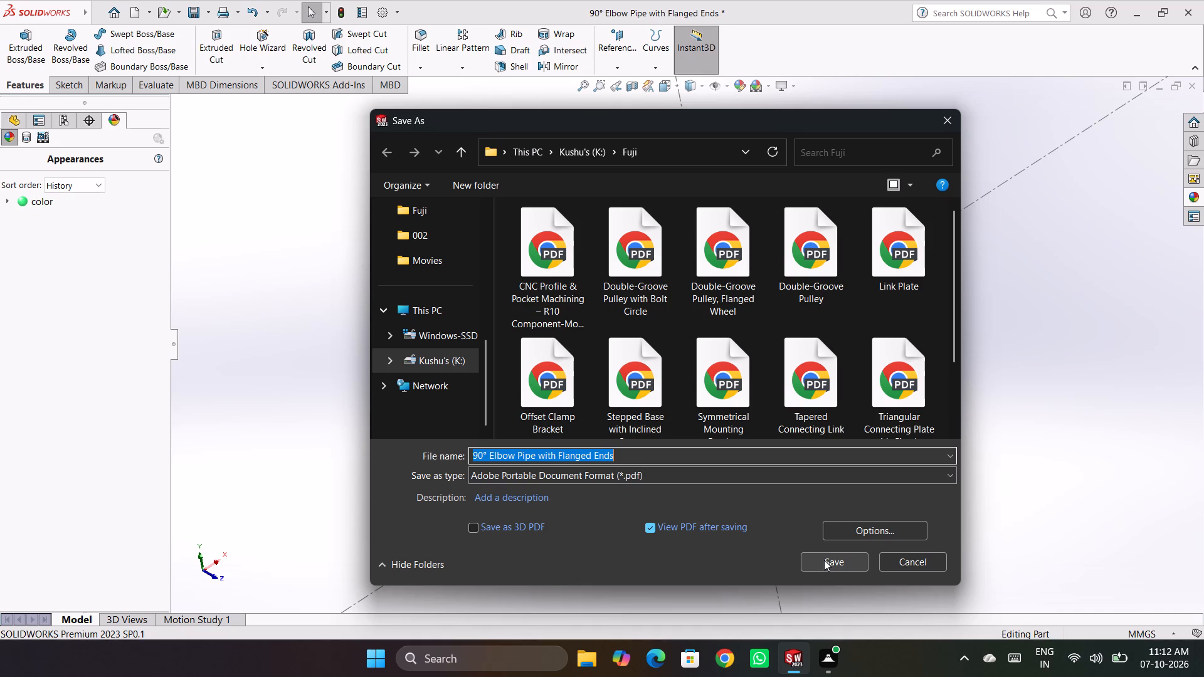
left_click(824, 560)
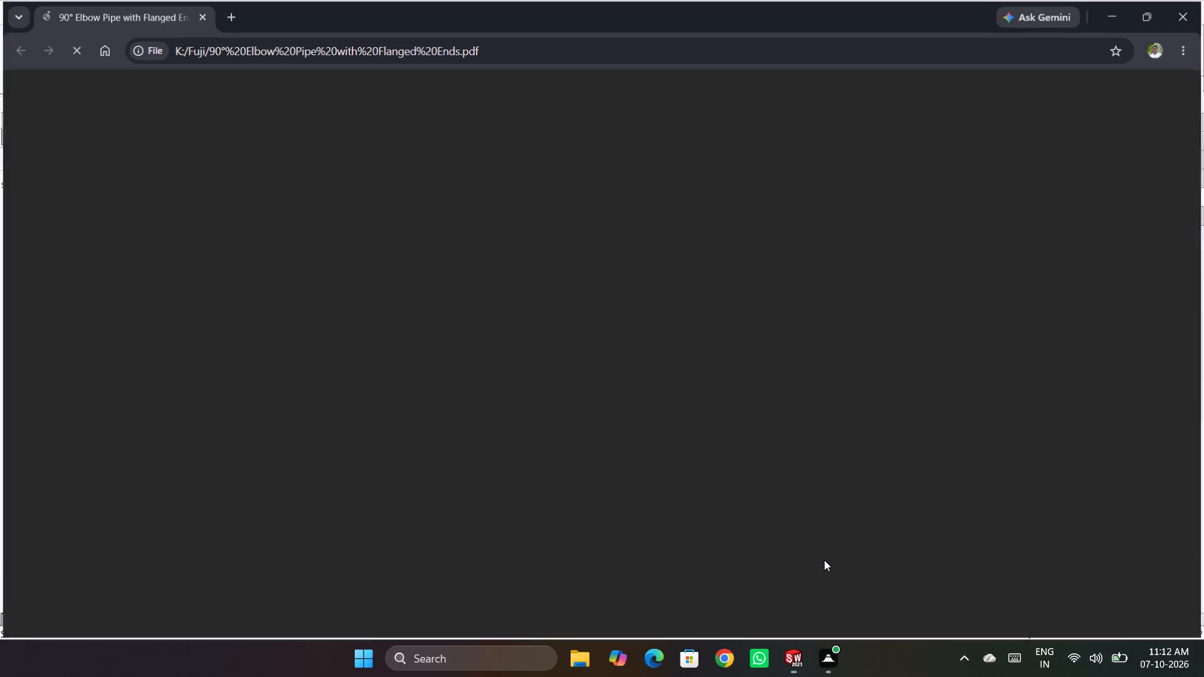
scroll(1006, 198, "down", 5)
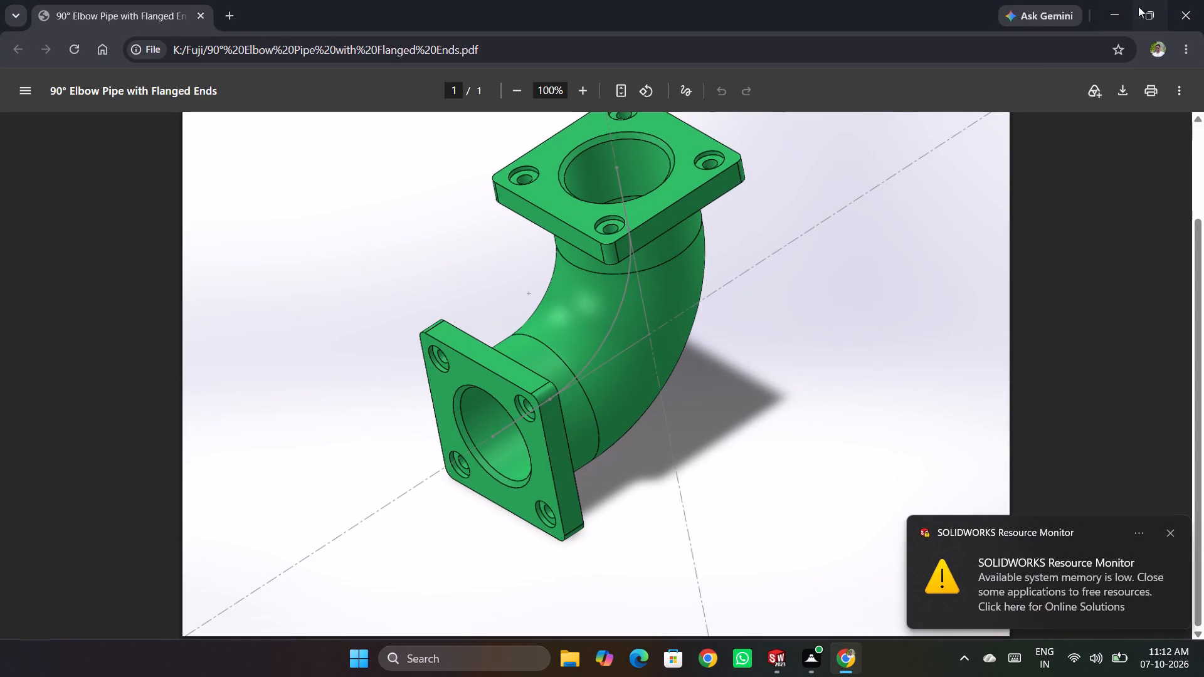
left_click(1171, 17)
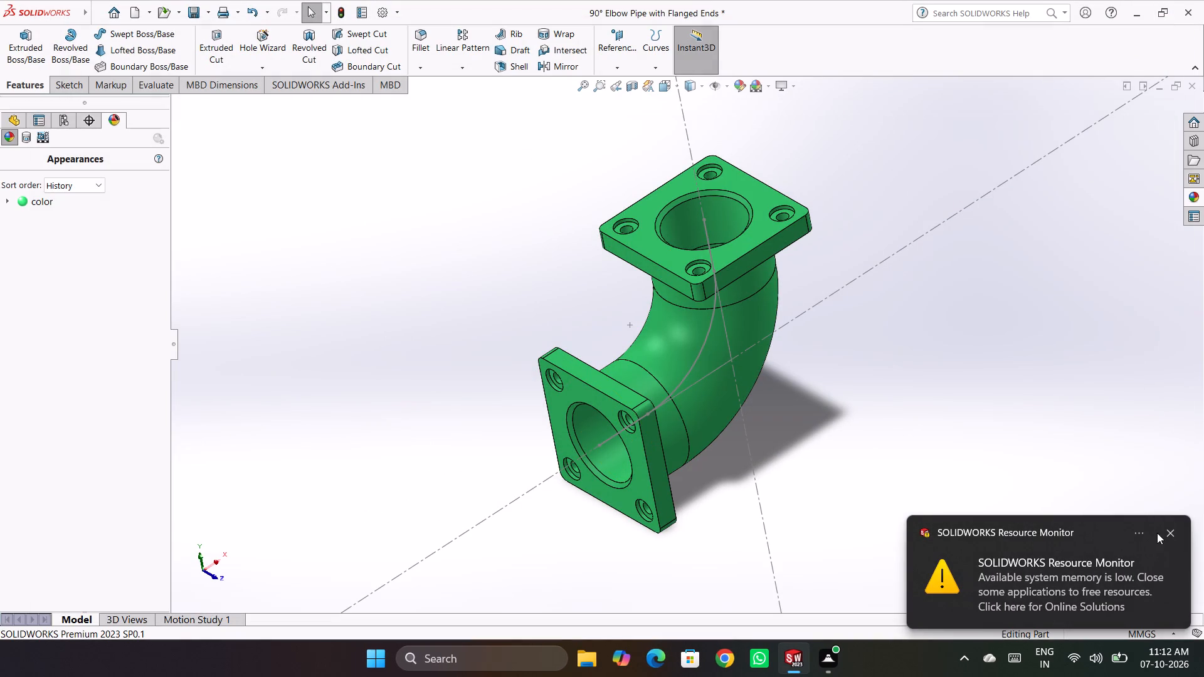
left_click(1167, 528)
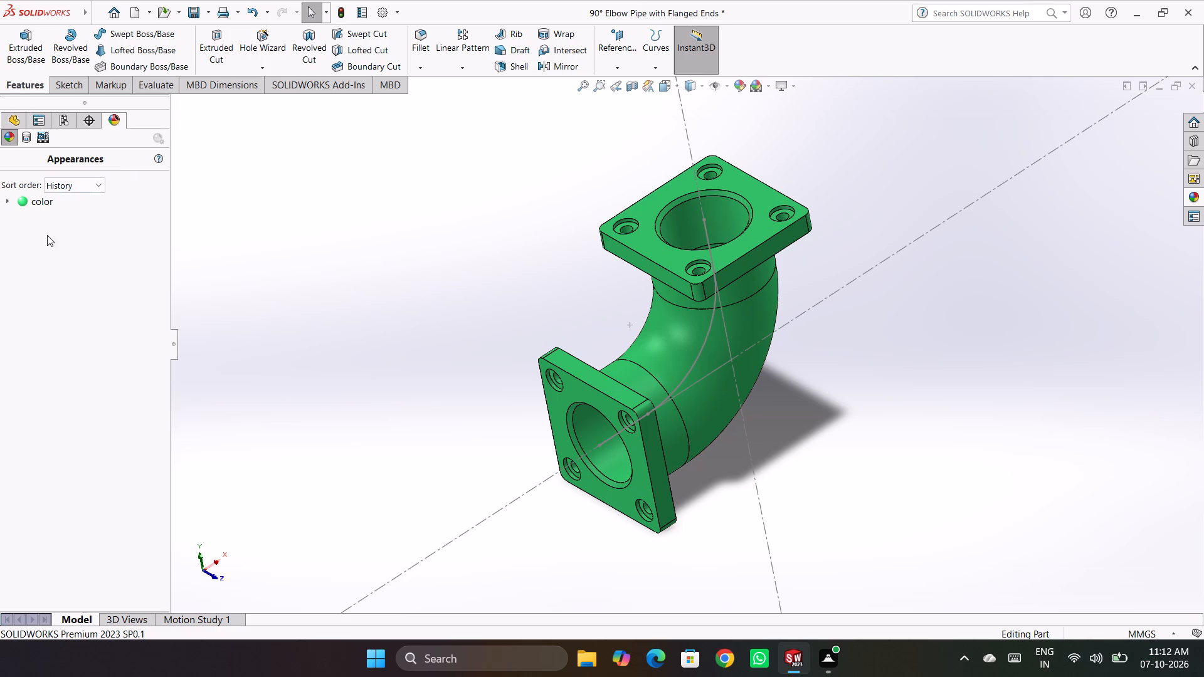
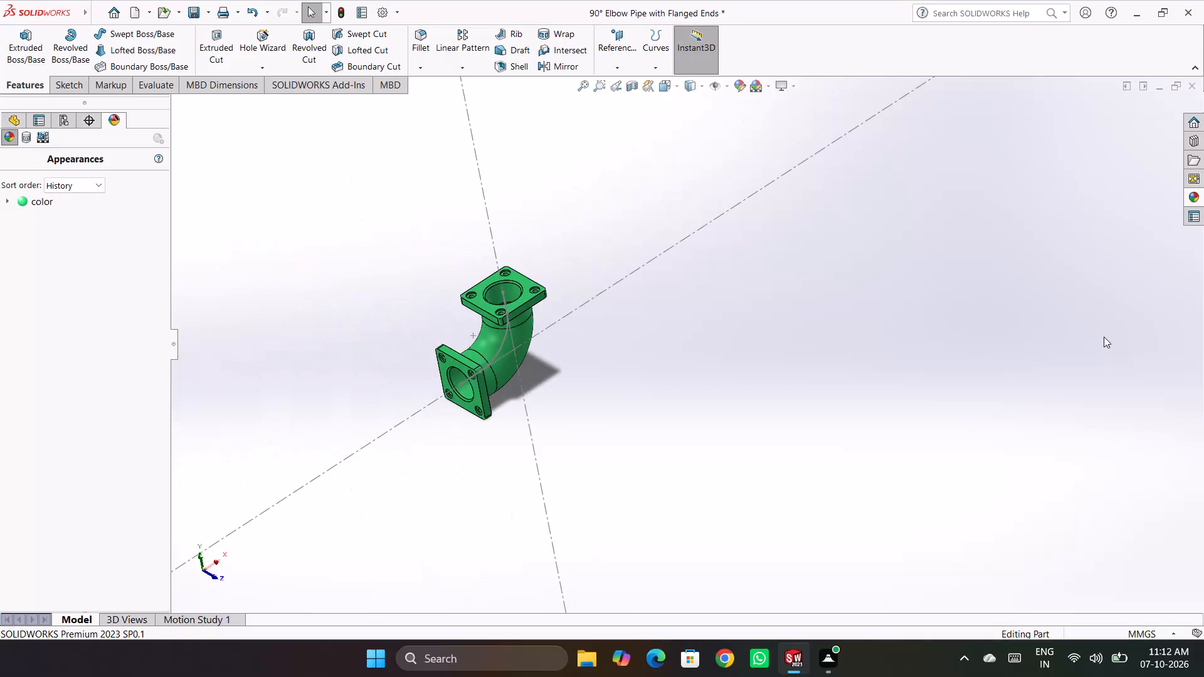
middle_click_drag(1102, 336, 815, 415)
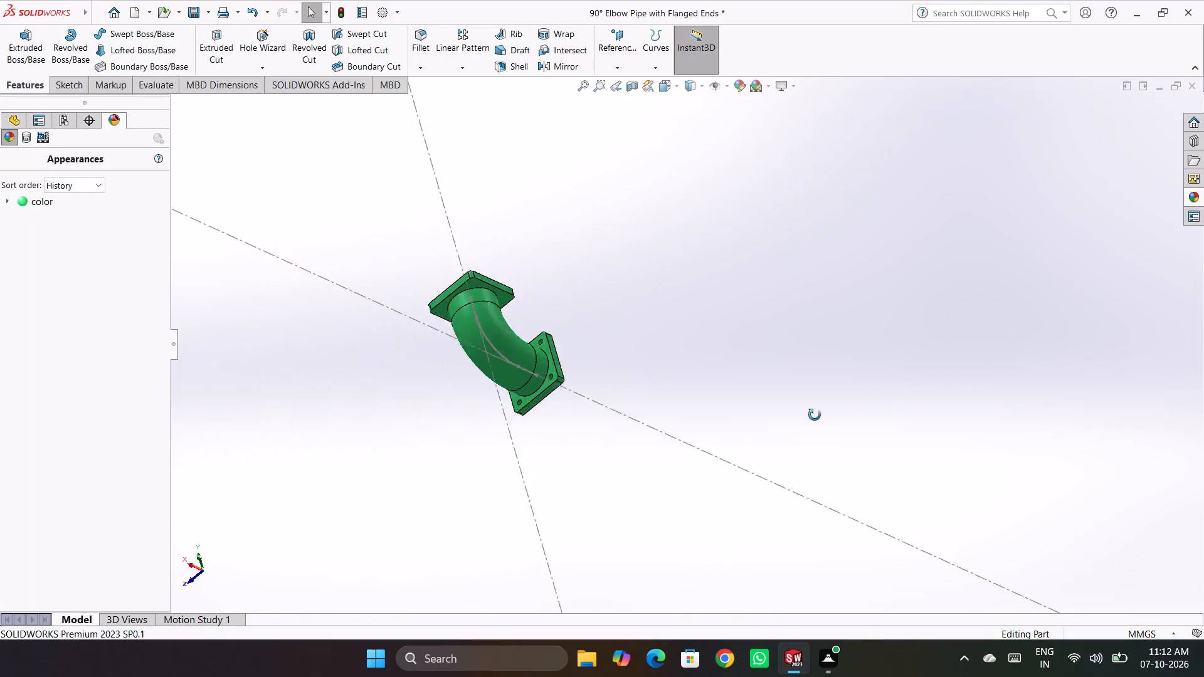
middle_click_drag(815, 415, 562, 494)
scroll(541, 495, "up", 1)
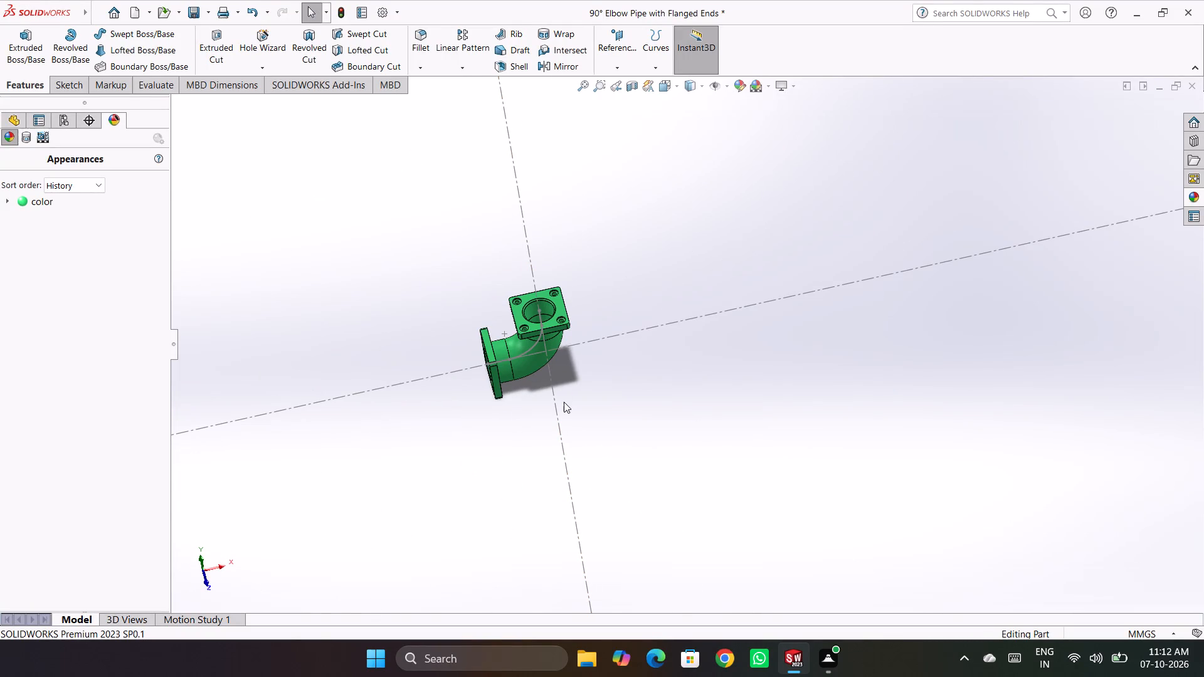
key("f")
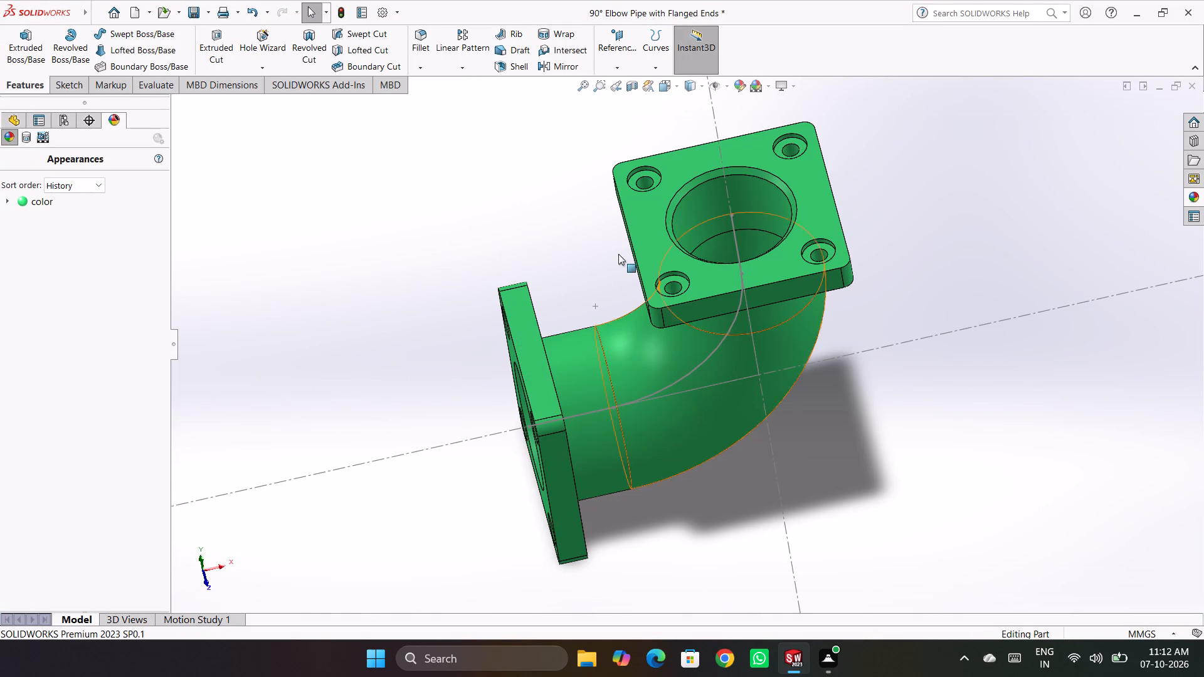
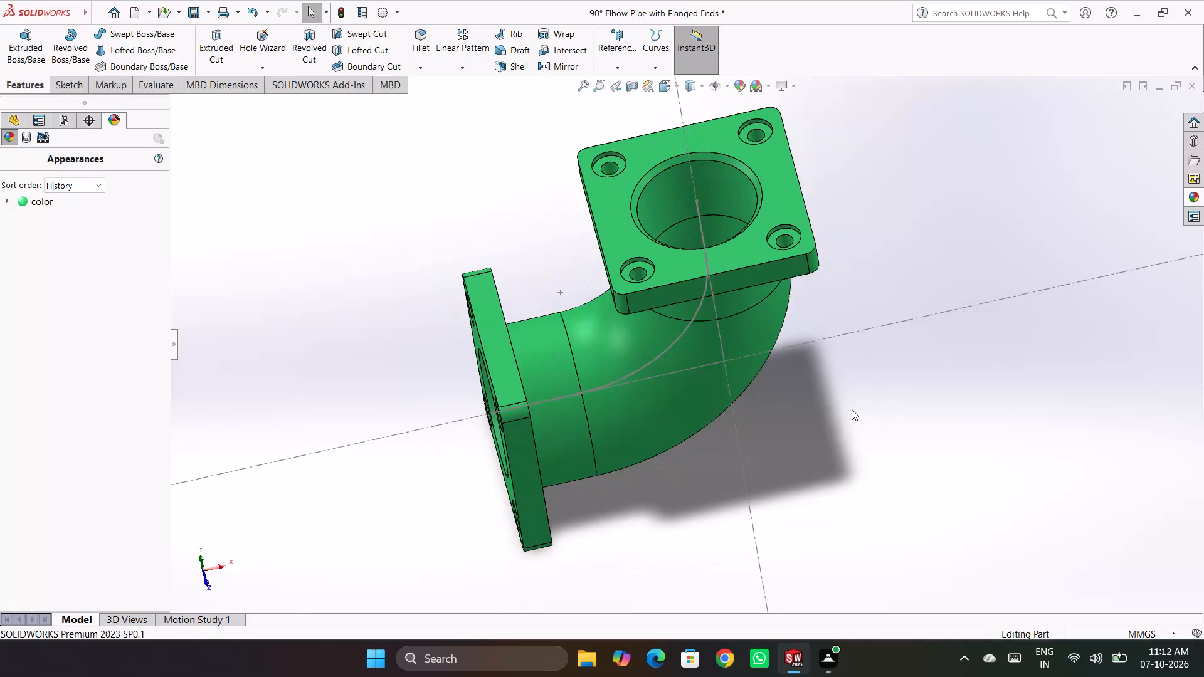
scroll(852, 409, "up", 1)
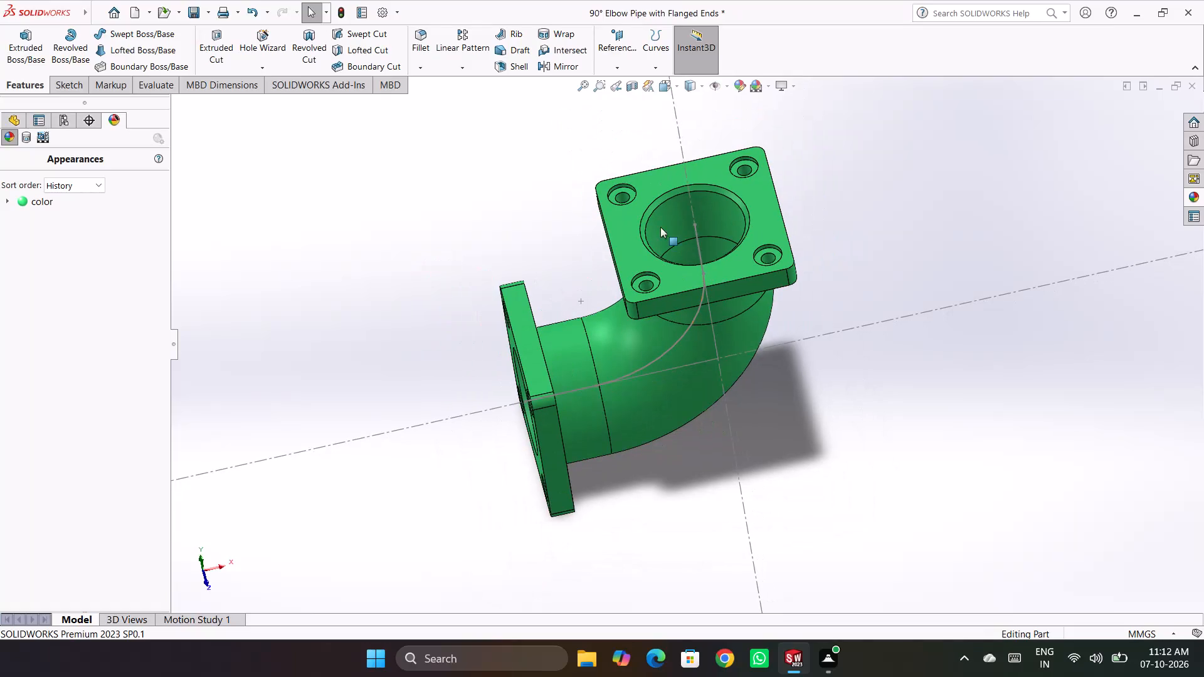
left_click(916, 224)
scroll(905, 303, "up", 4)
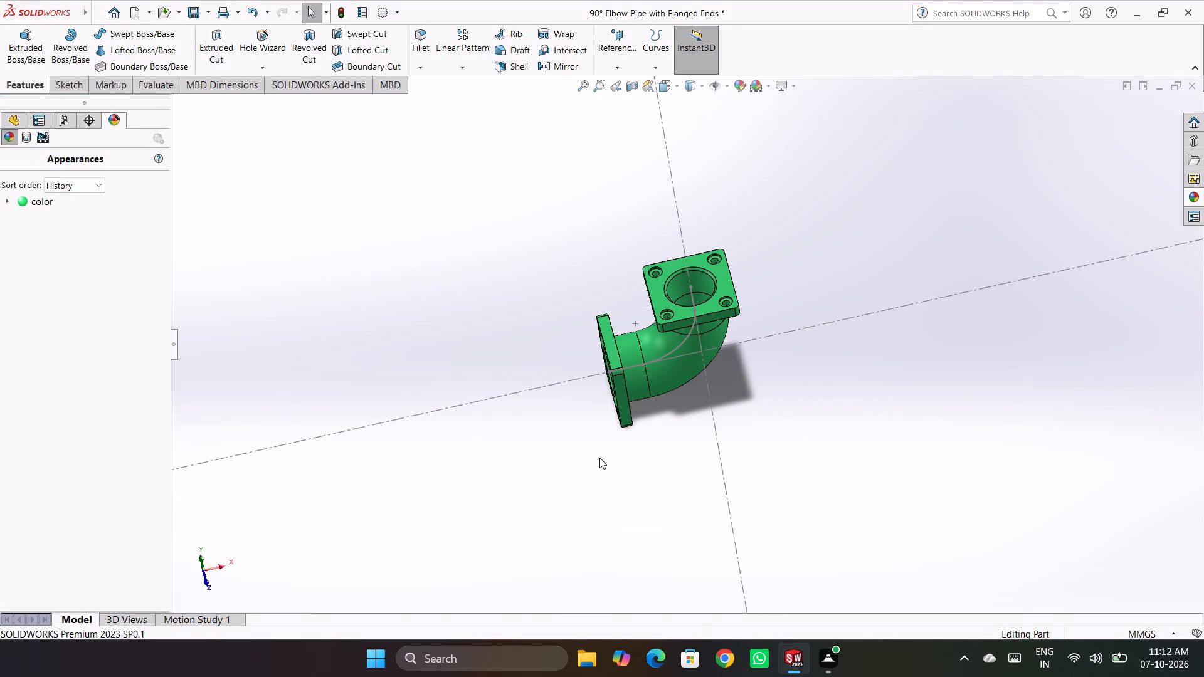
Switch to the Assem1 mould assembly and examine its plate stack from the top, sides and underside.
left_click(656, 574)
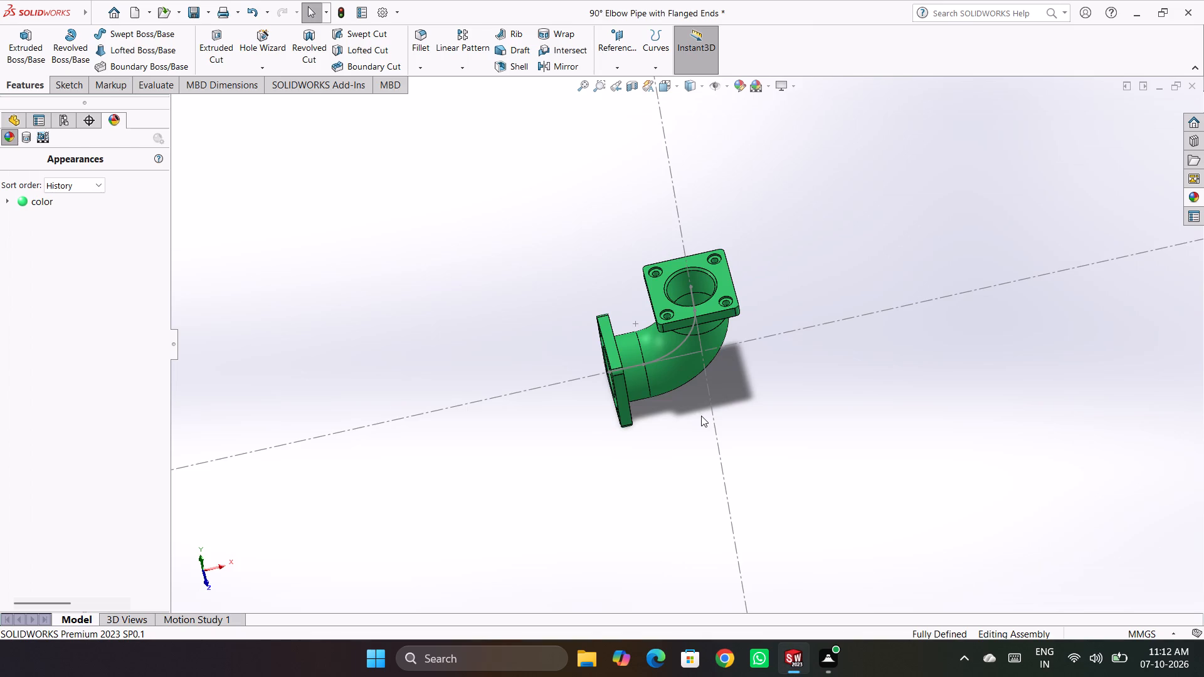
scroll(612, 438, "up", 2)
scroll(1145, 379, "down", 2)
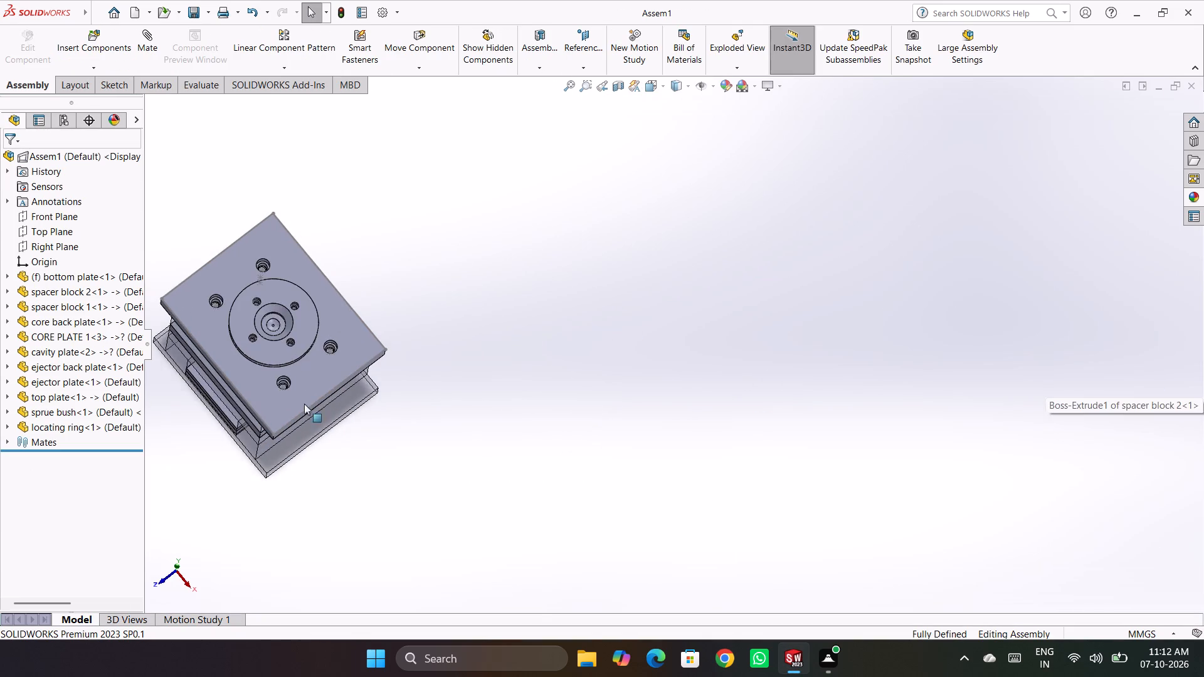
scroll(525, 401, "up", 4)
scroll(242, 339, "down", 4)
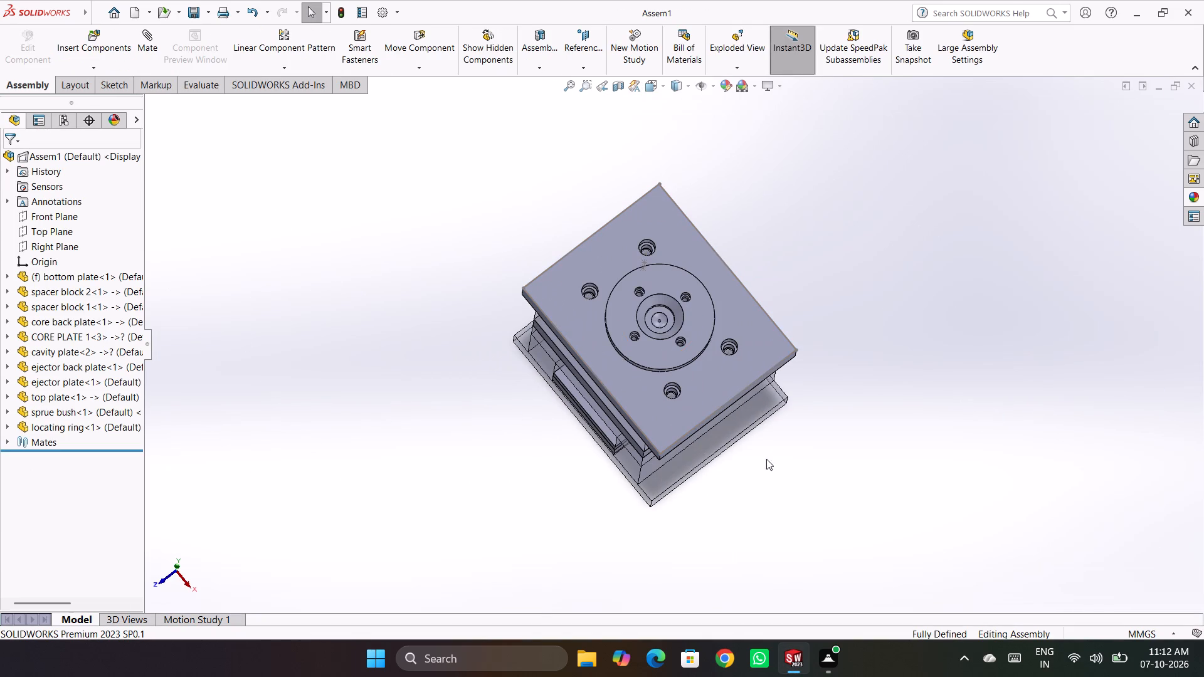
middle_click_drag(721, 480, 605, 244)
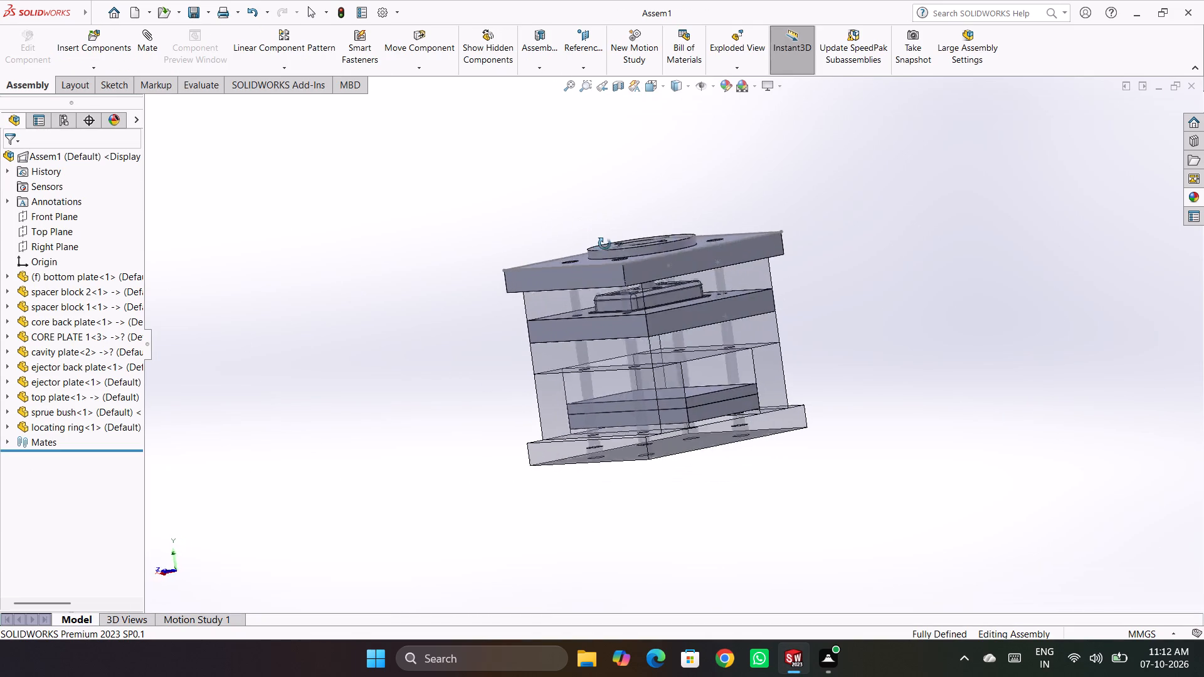
middle_click_drag(605, 244, 630, 553)
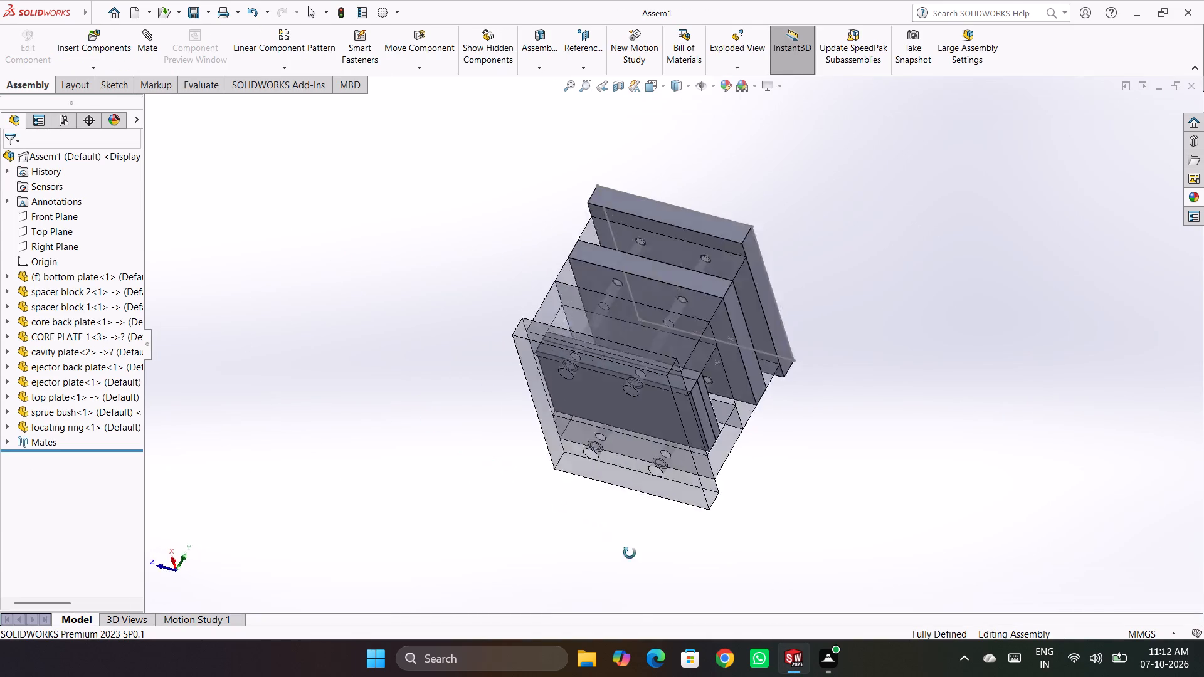
middle_click_drag(630, 553, 523, 564)
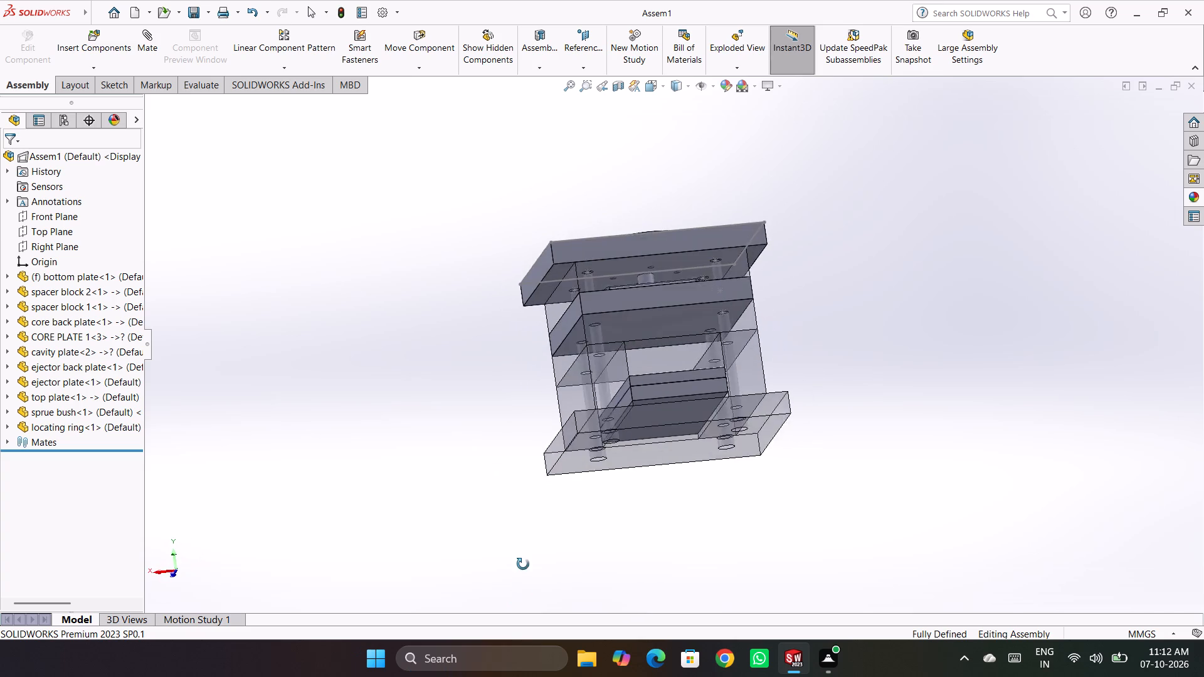
middle_click_drag(523, 564, 442, 659)
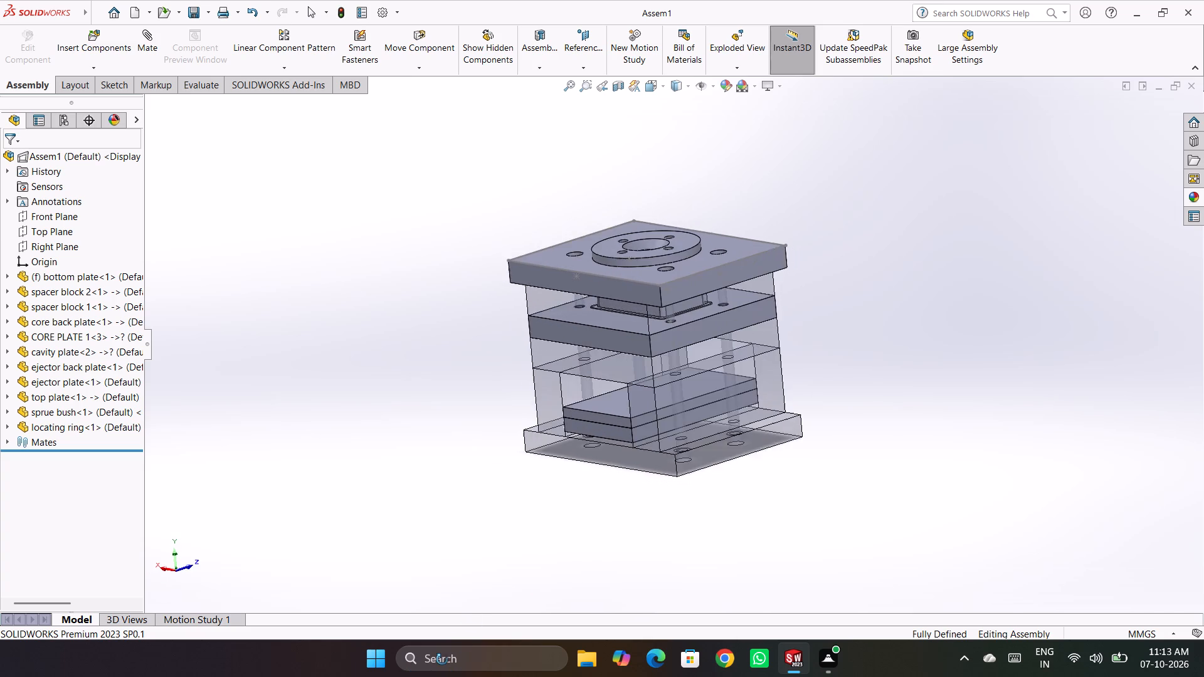
middle_click_drag(442, 659, 428, 676)
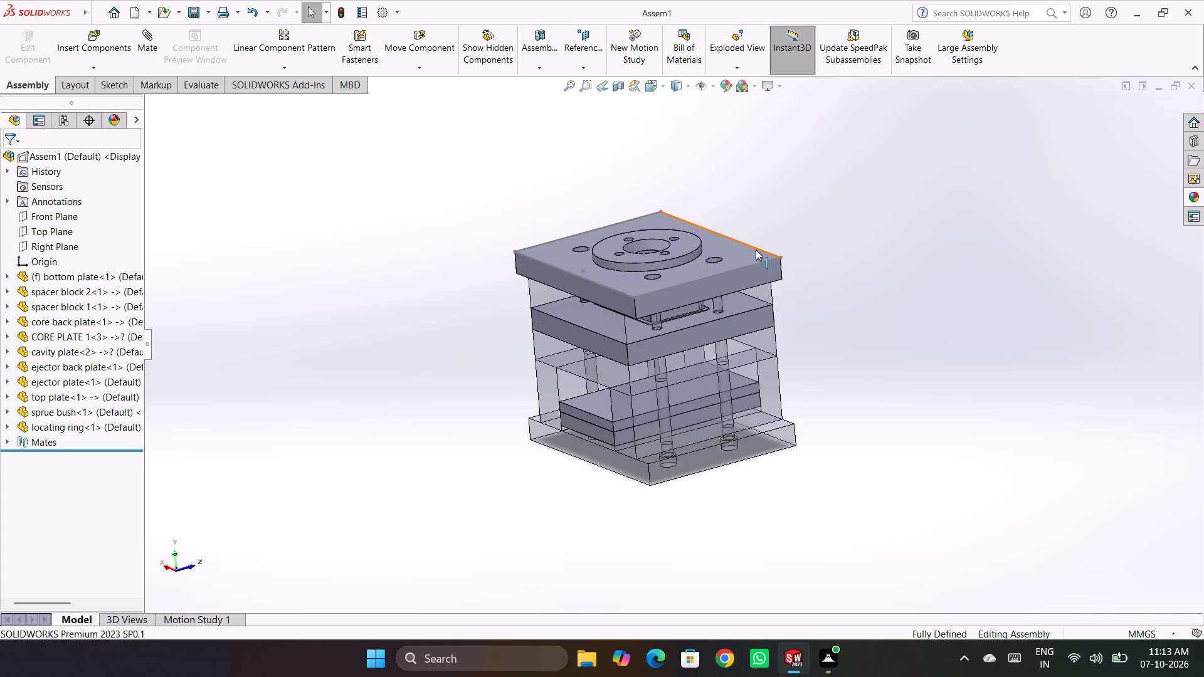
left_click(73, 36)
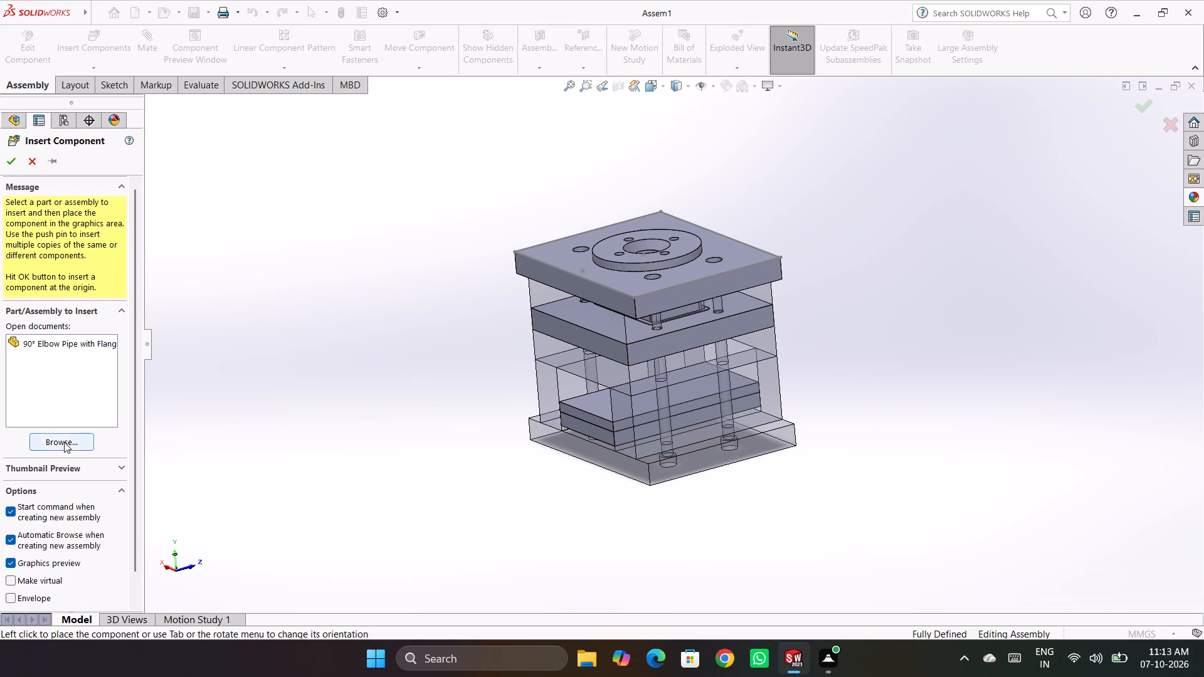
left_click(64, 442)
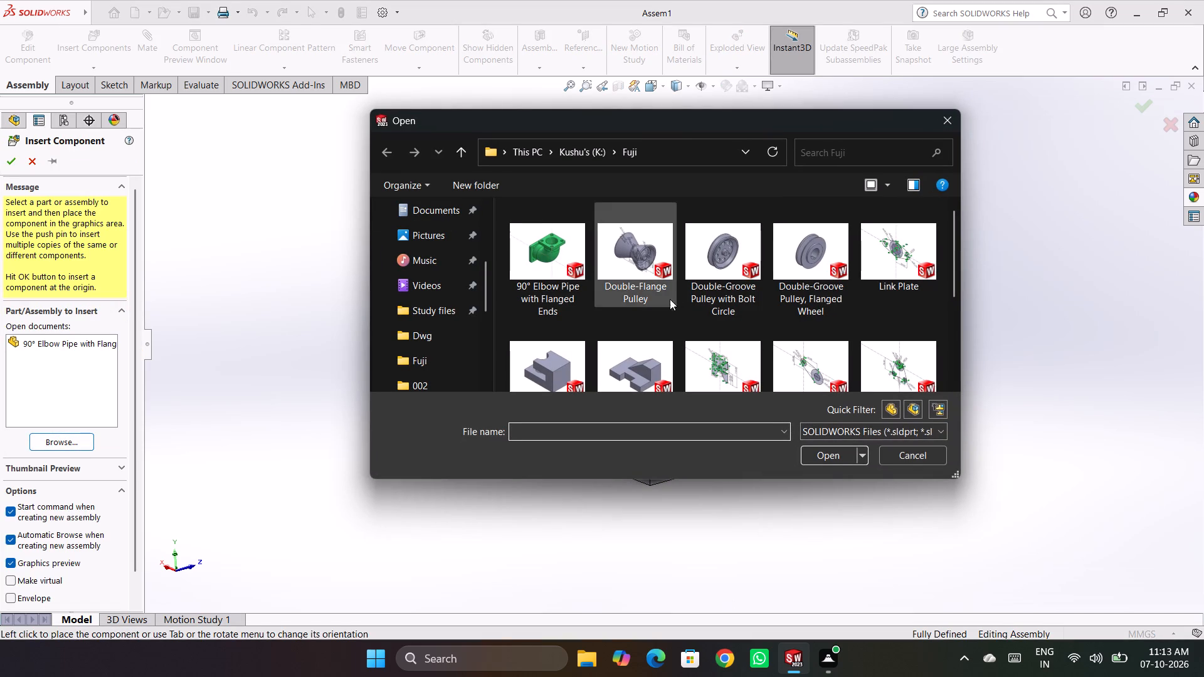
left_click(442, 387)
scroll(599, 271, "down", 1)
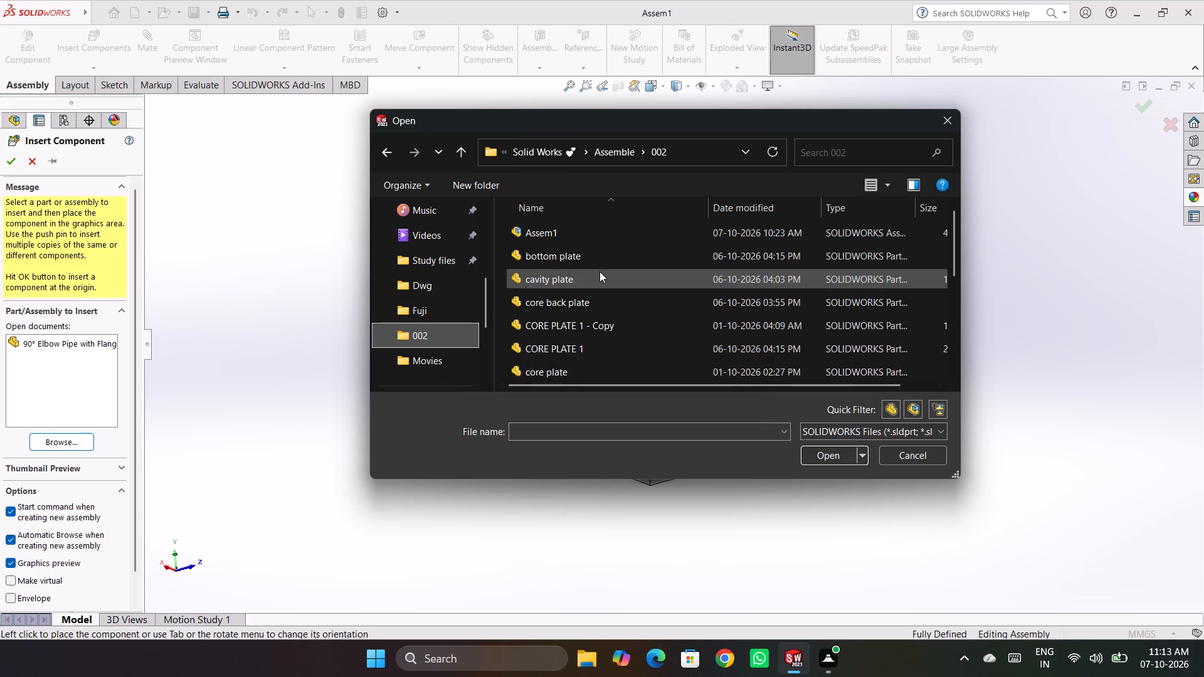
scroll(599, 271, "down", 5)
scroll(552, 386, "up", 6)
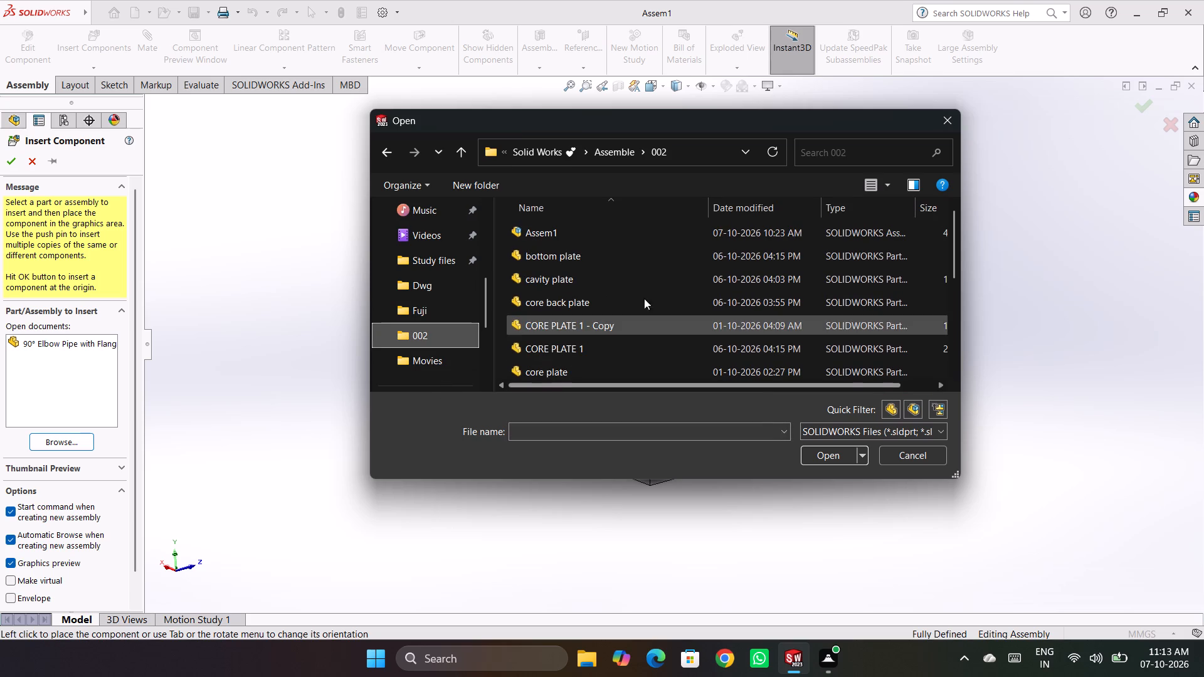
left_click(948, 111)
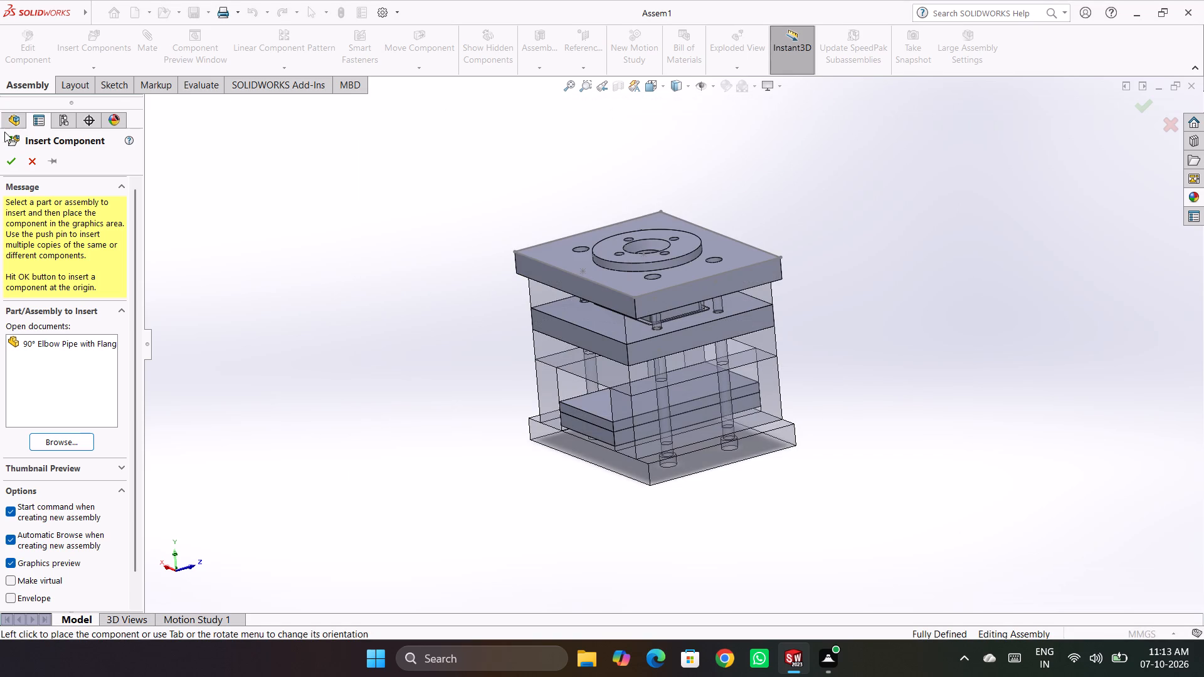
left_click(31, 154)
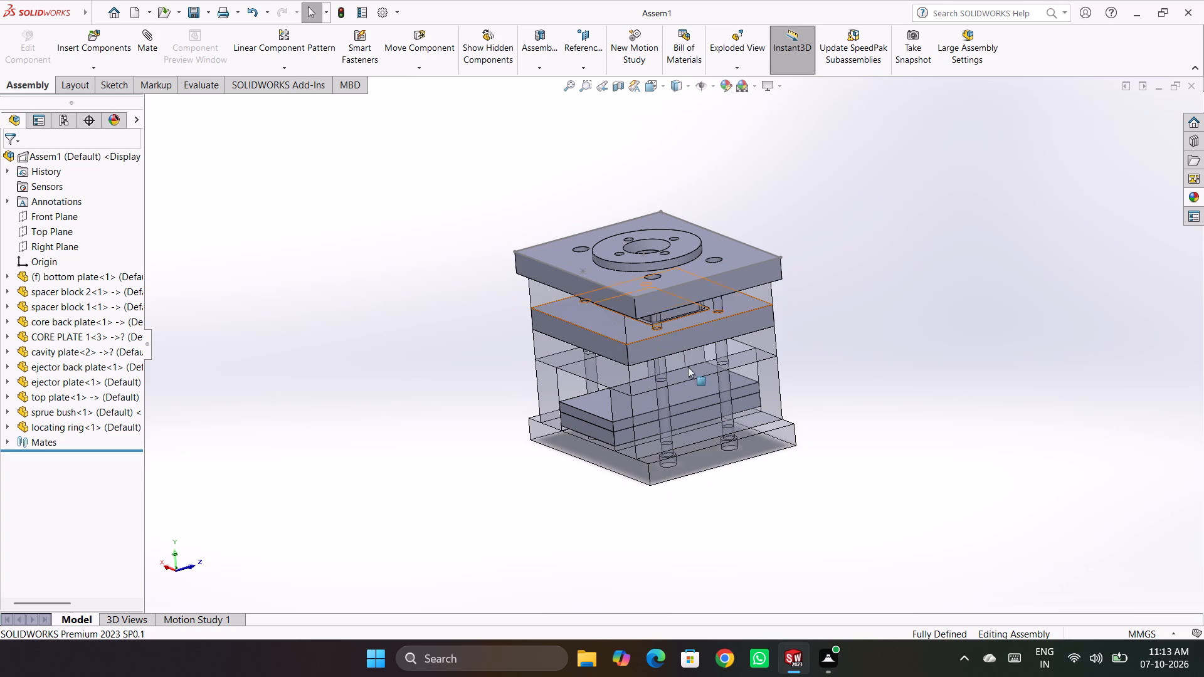
Examine the mould assembly's plates, spacer blocks and screw holes again from all sides, including the underside.
scroll(986, 348, "up", 1)
middle_click_drag(986, 348, 527, 412)
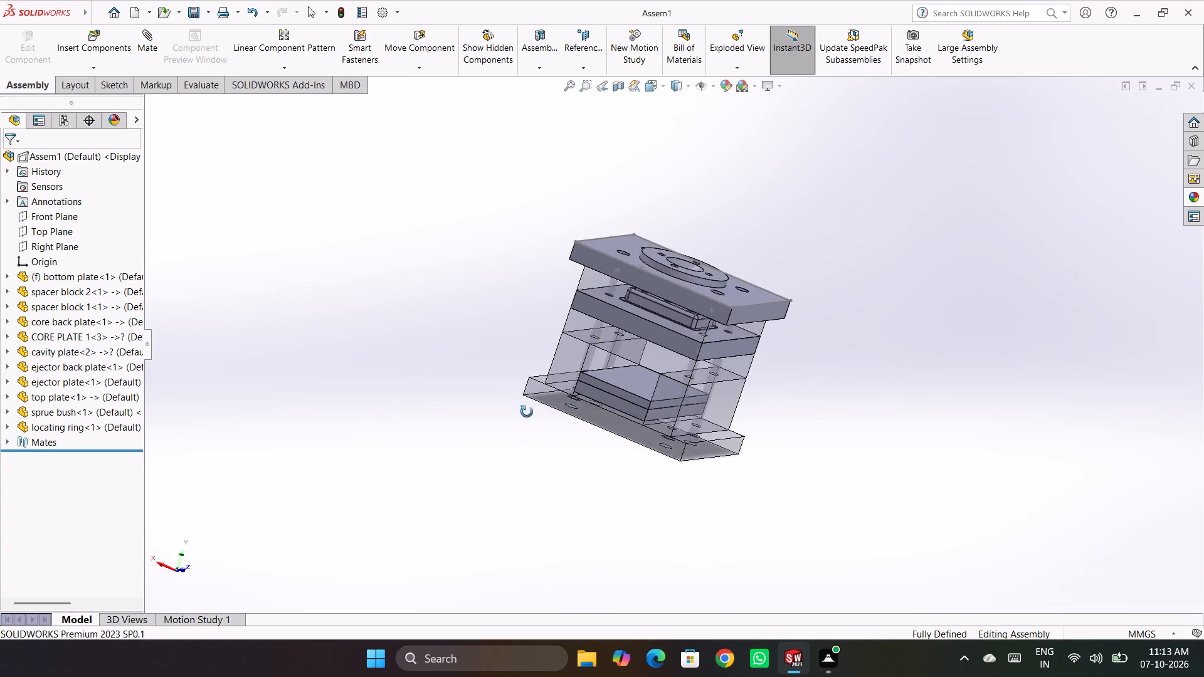
middle_click_drag(527, 412, 1063, 595)
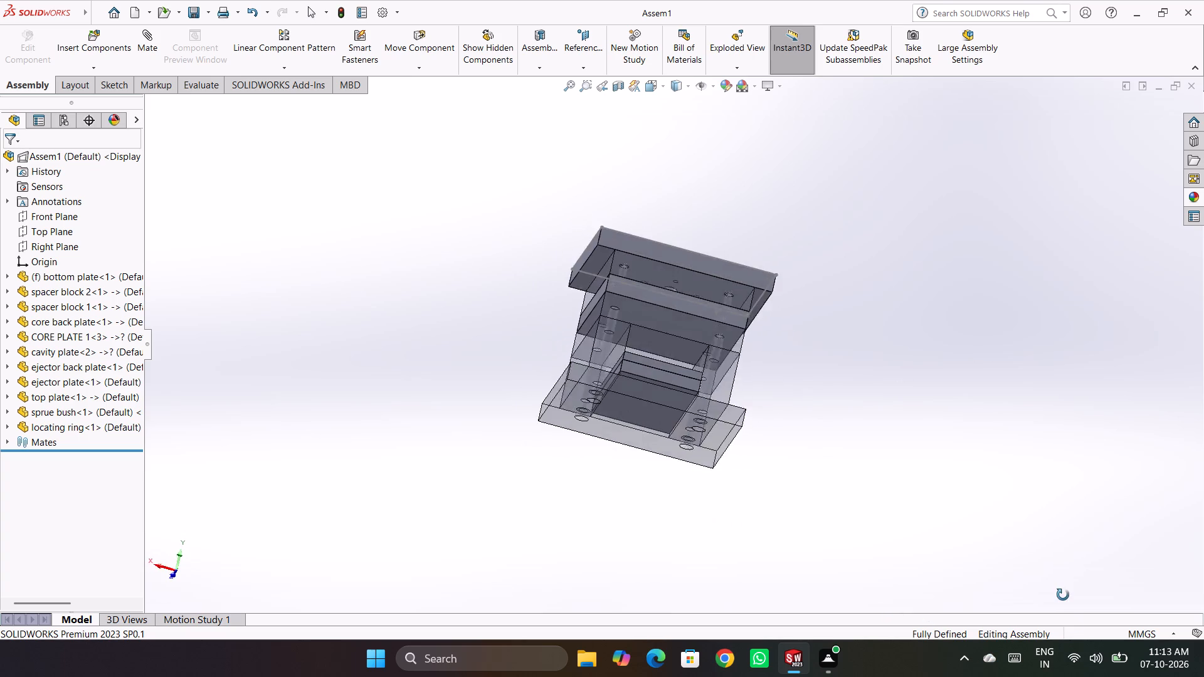
middle_click_drag(1063, 595, 758, 428)
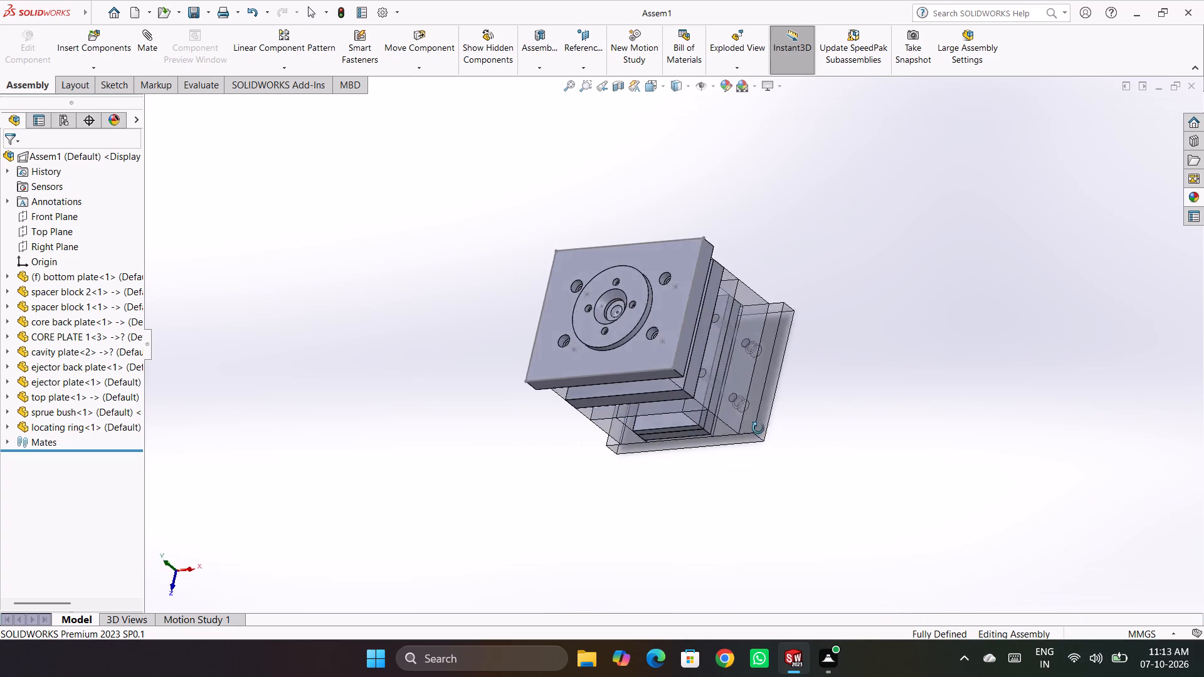
middle_click_drag(758, 428, 599, 491)
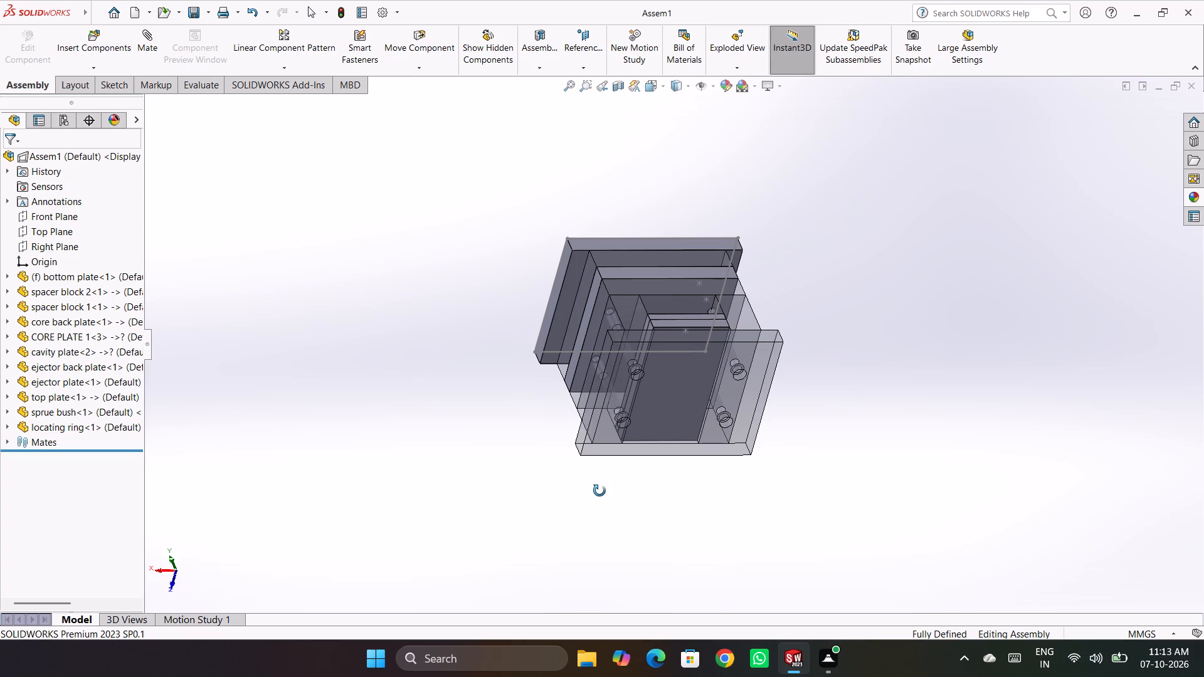
middle_click_drag(599, 491, 601, 490)
scroll(601, 490, "up", 1)
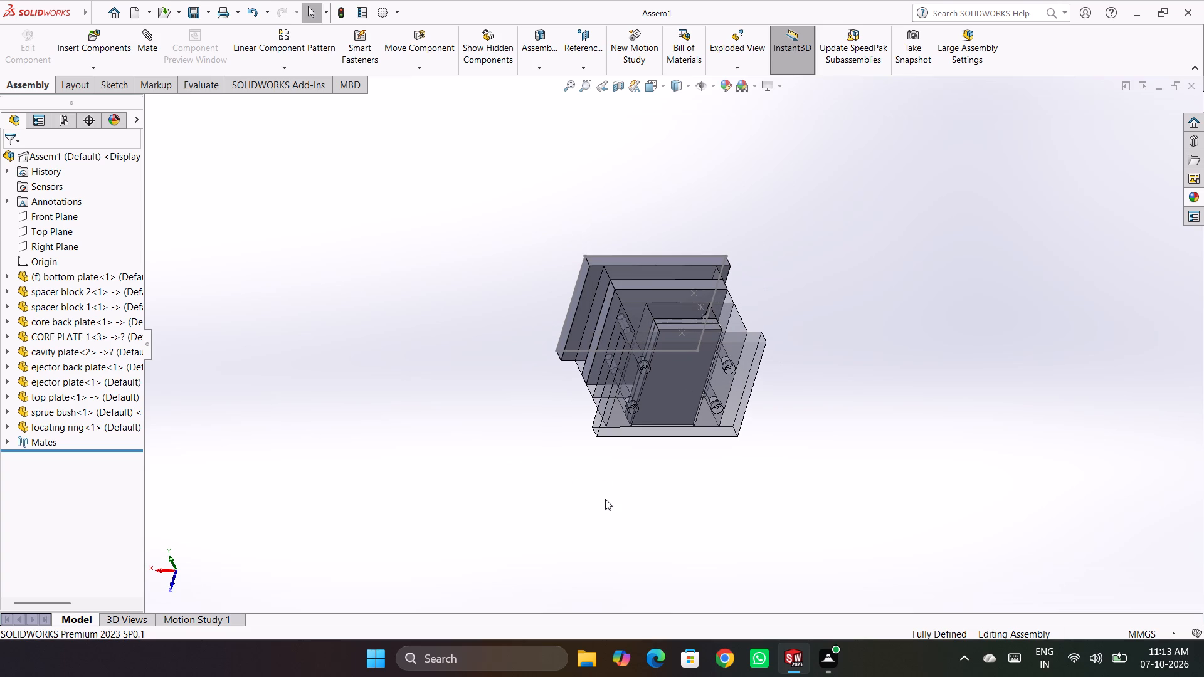
scroll(605, 499, "up", 4)
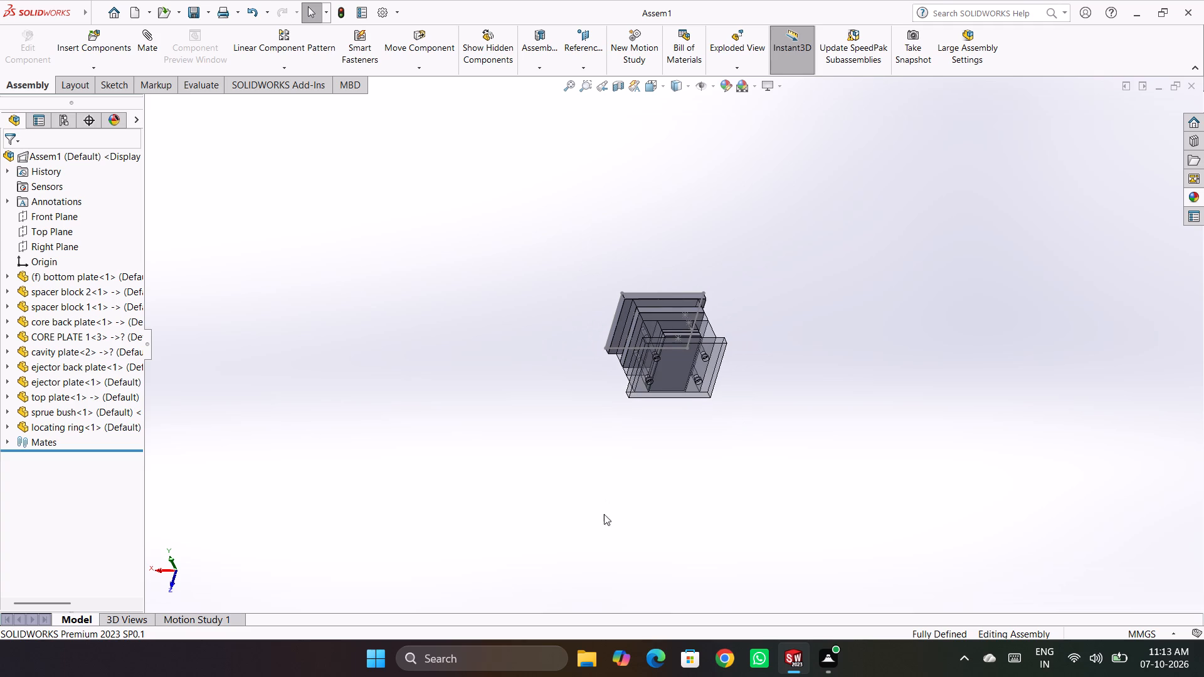
scroll(744, 366, "down", 2)
middle_click_drag(652, 238, 635, 392)
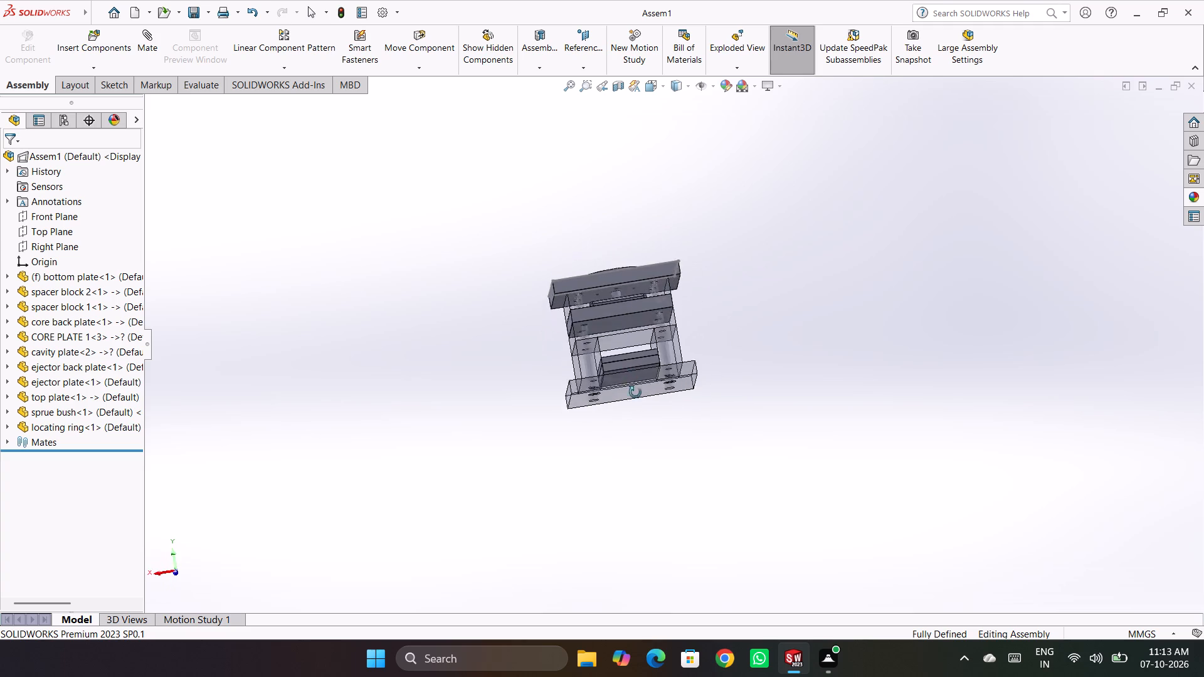
middle_click_drag(635, 392, 652, 439)
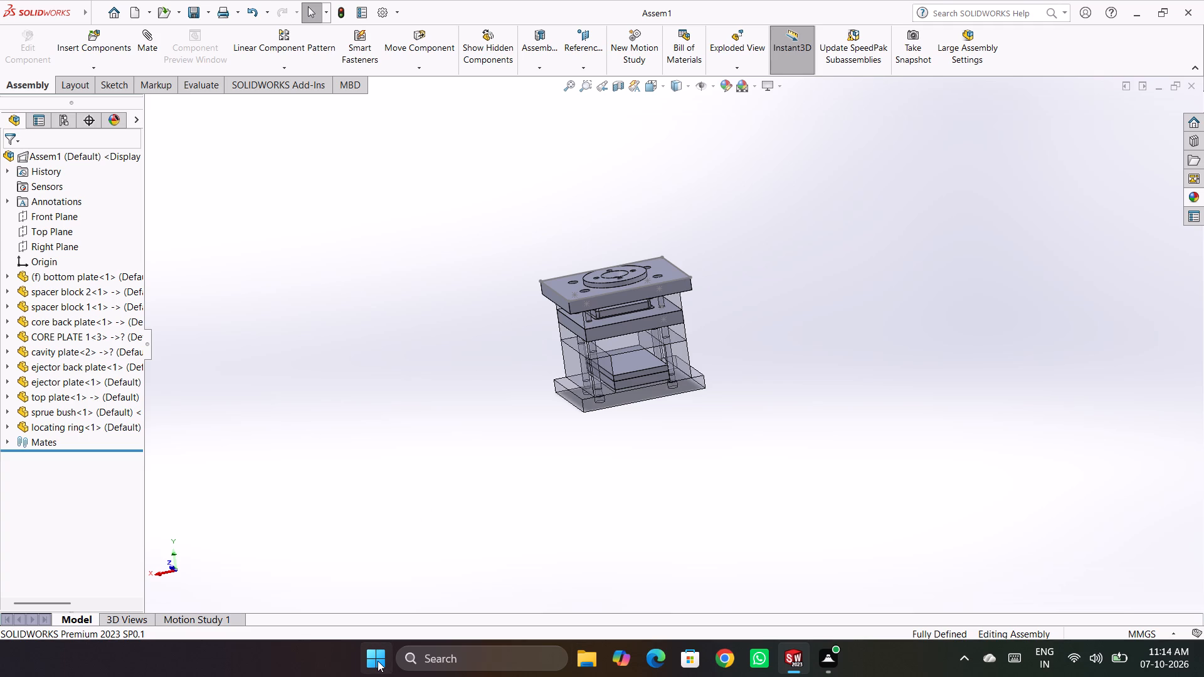
Switch to File Explorer and look through the list of recent files.
left_click(580, 656)
scroll(128, 338, "down", 5)
scroll(324, 315, "down", 3)
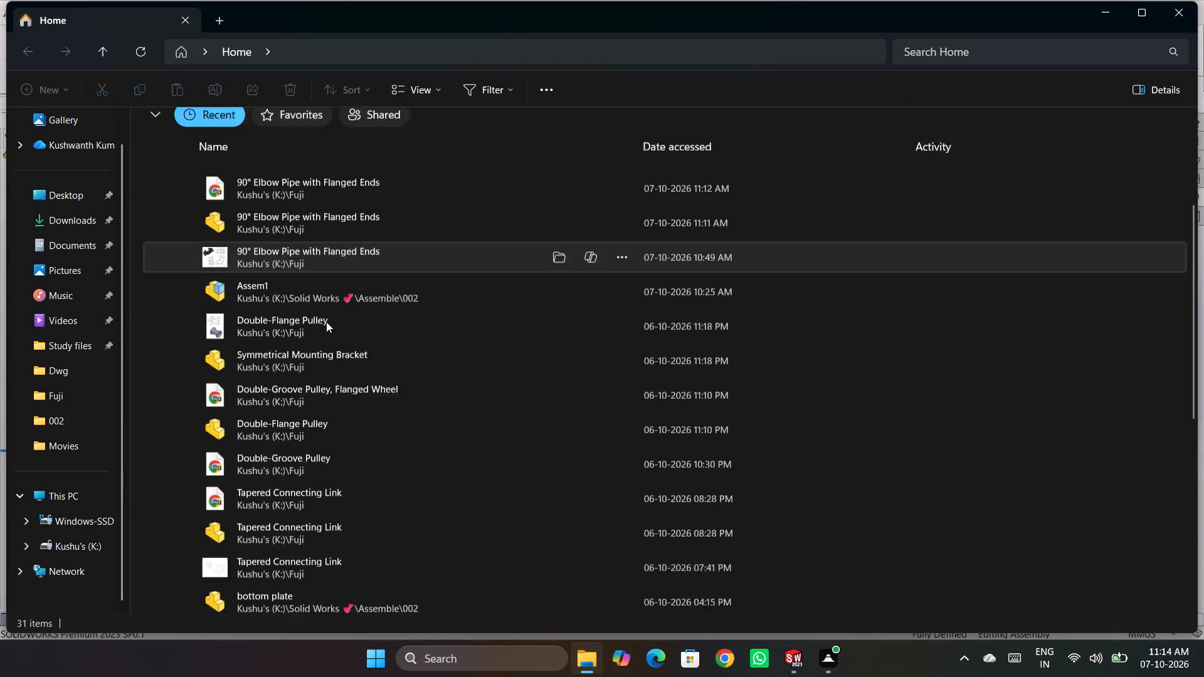
scroll(325, 323, "down", 3)
scroll(128, 298, "down", 3)
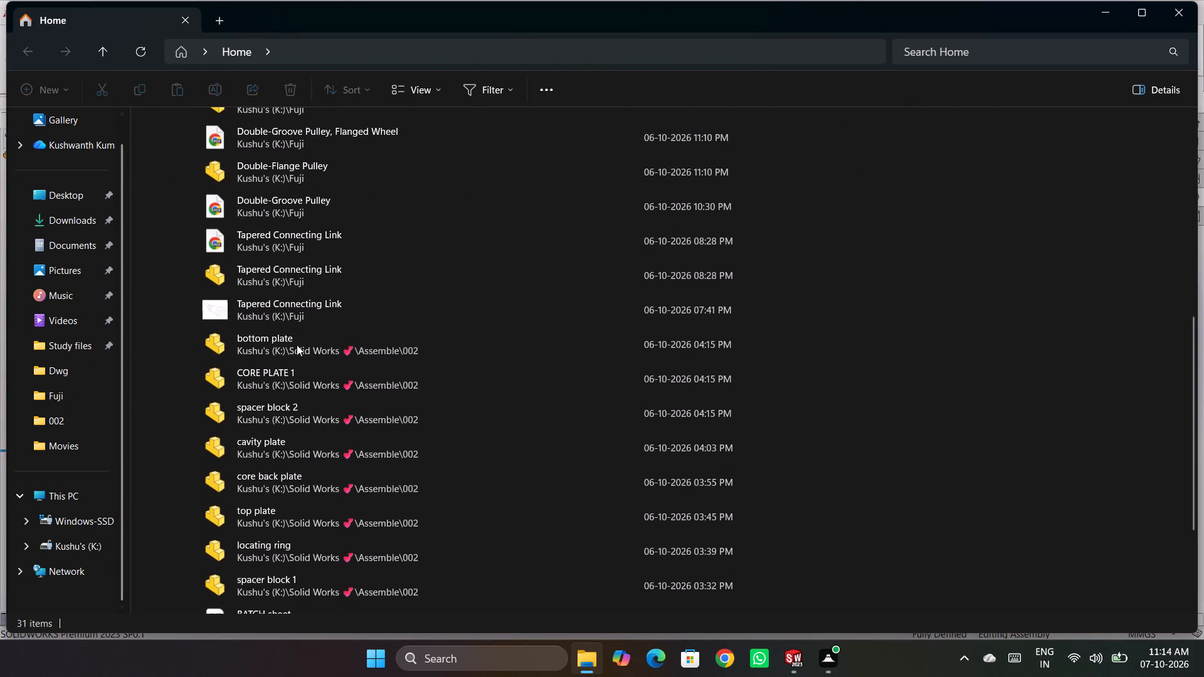
scroll(331, 320, "up", 4)
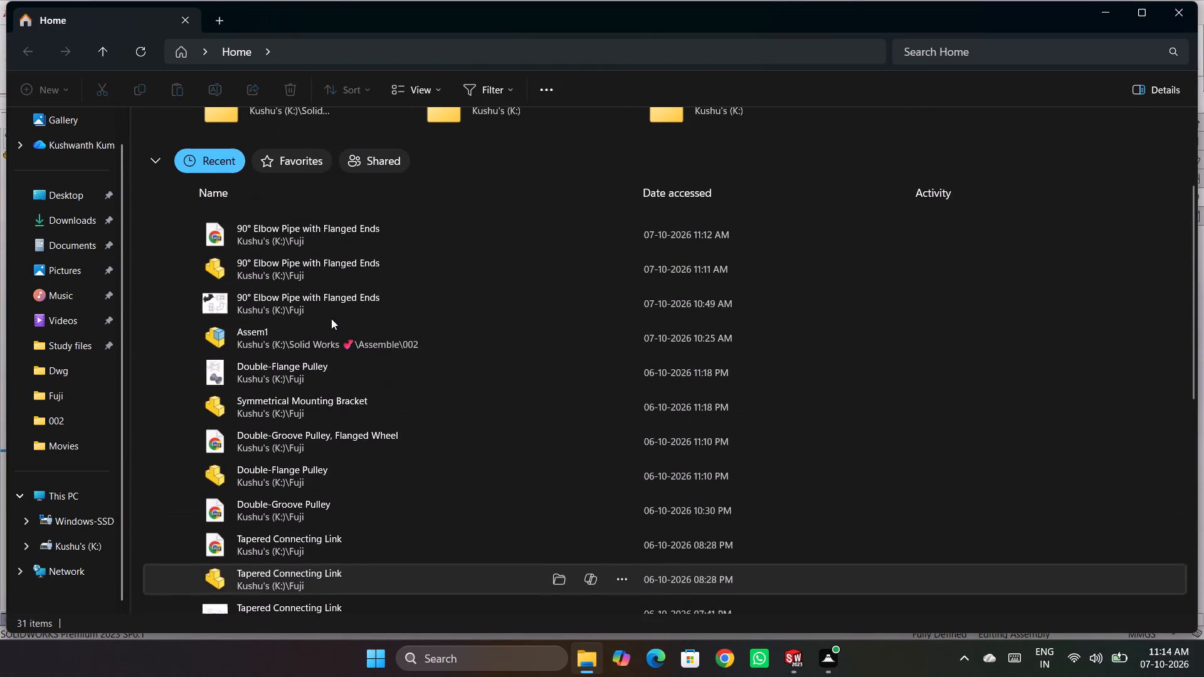
scroll(320, 297, "down", 9)
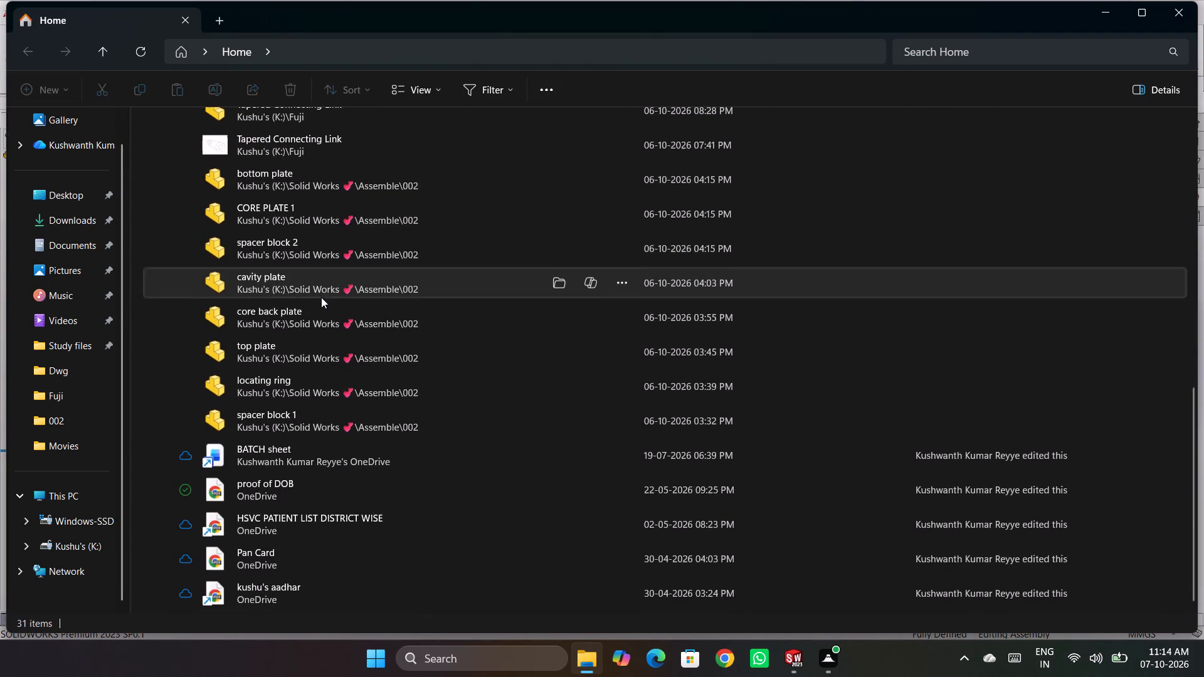
scroll(300, 396, "down", 4)
Open the soap box component 2 DWG drawing from the Dwg folder in AutoCAD and minimize File Explorer.
left_click(55, 426)
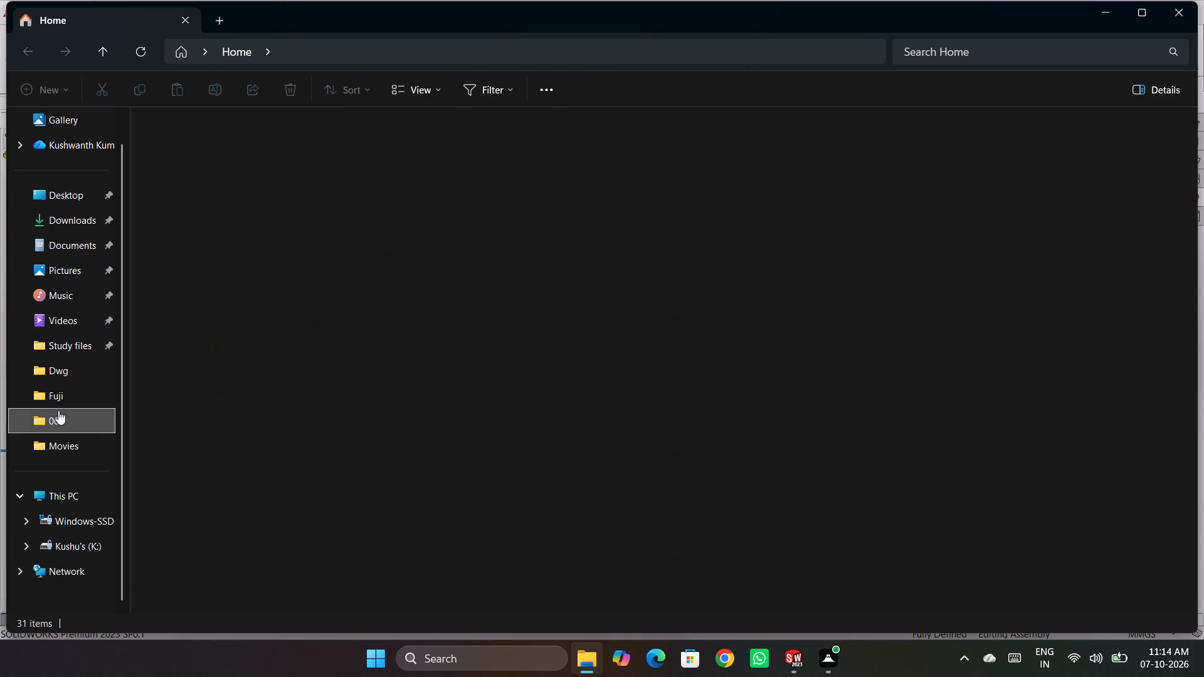
left_click(58, 385)
left_click(61, 417)
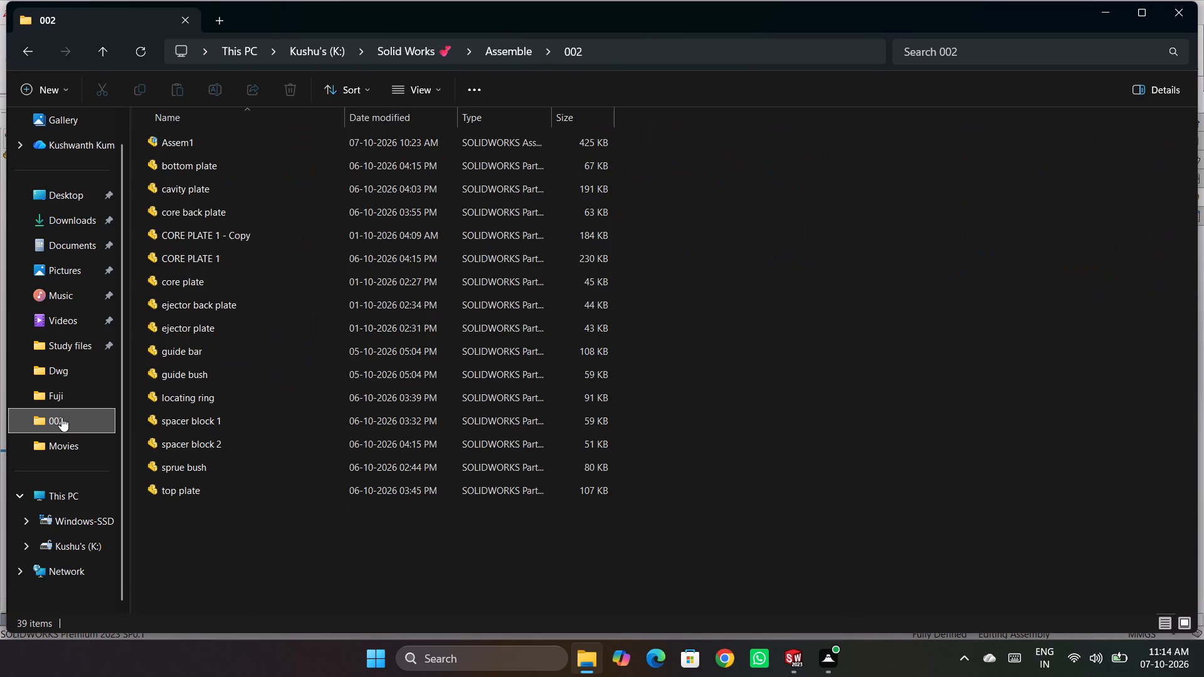
left_click(62, 406)
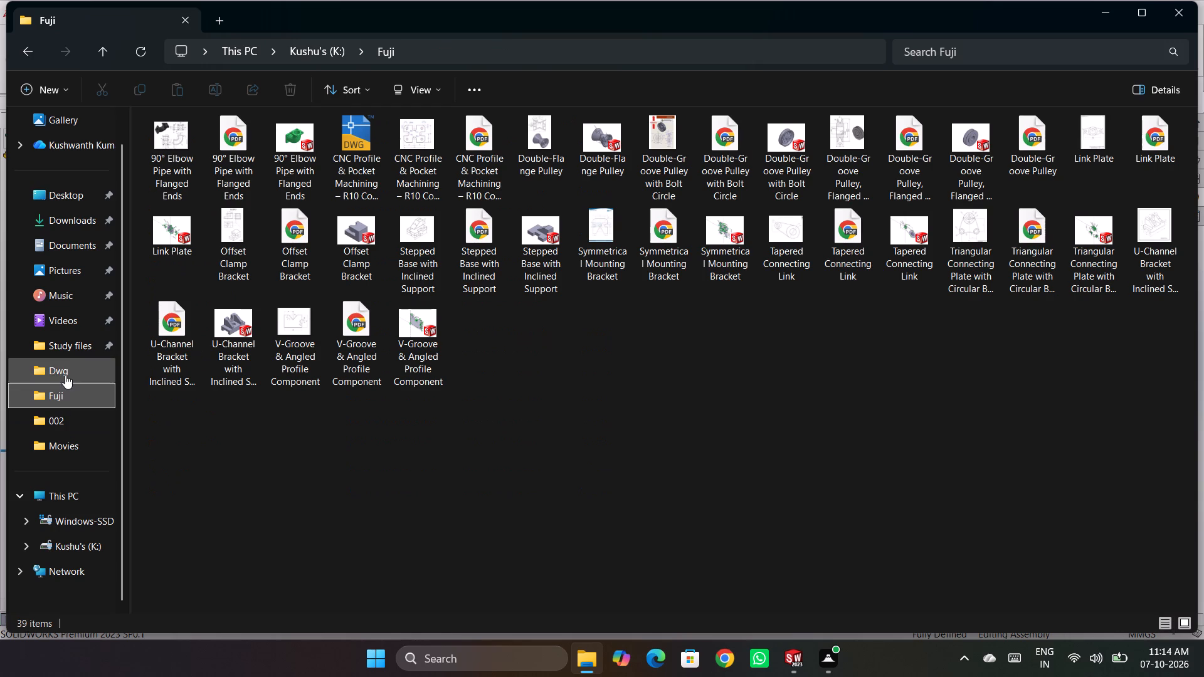
left_click(70, 369)
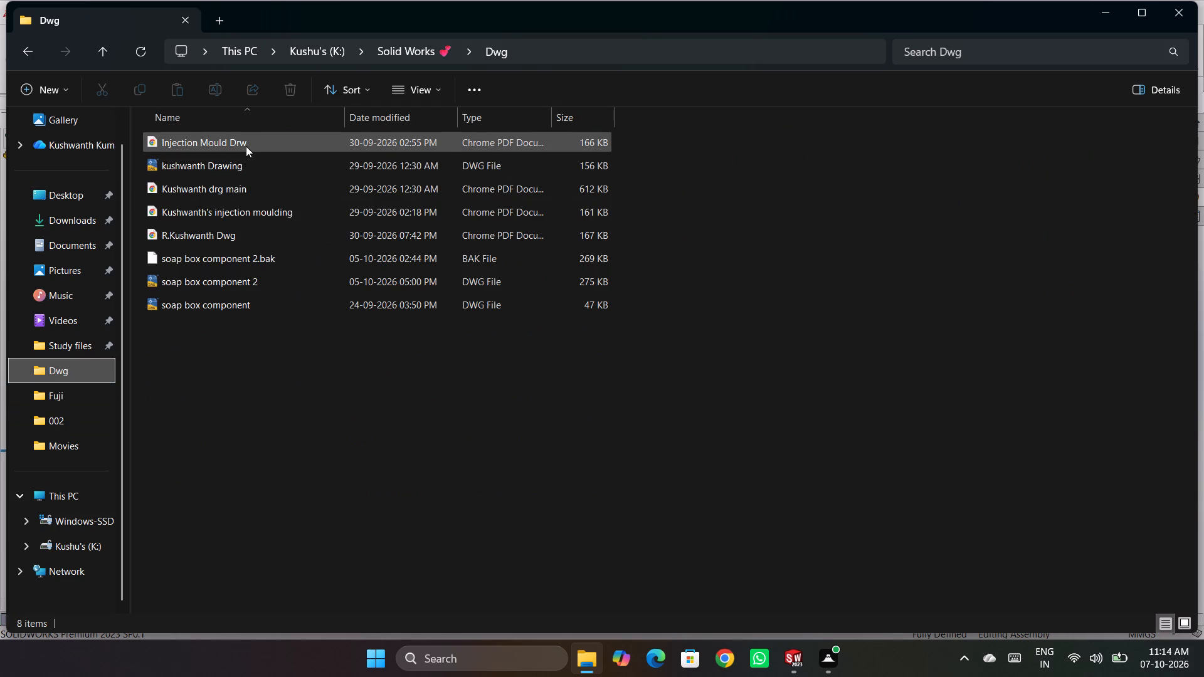
double_click(244, 273)
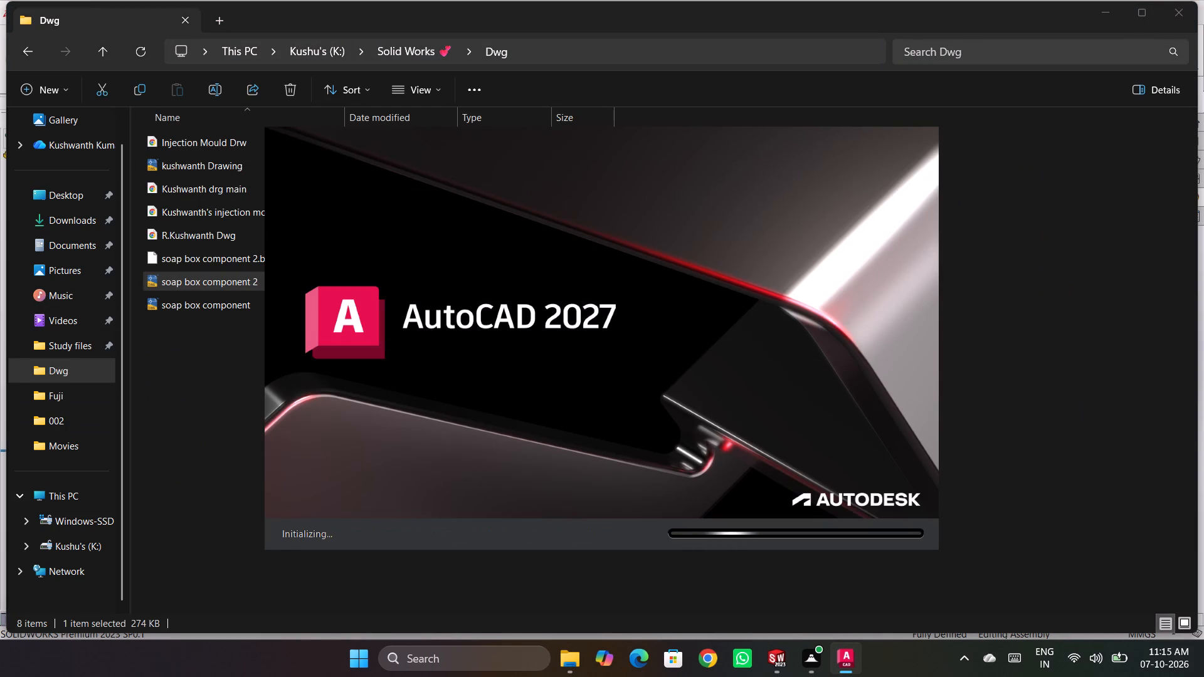
left_click(1110, 16)
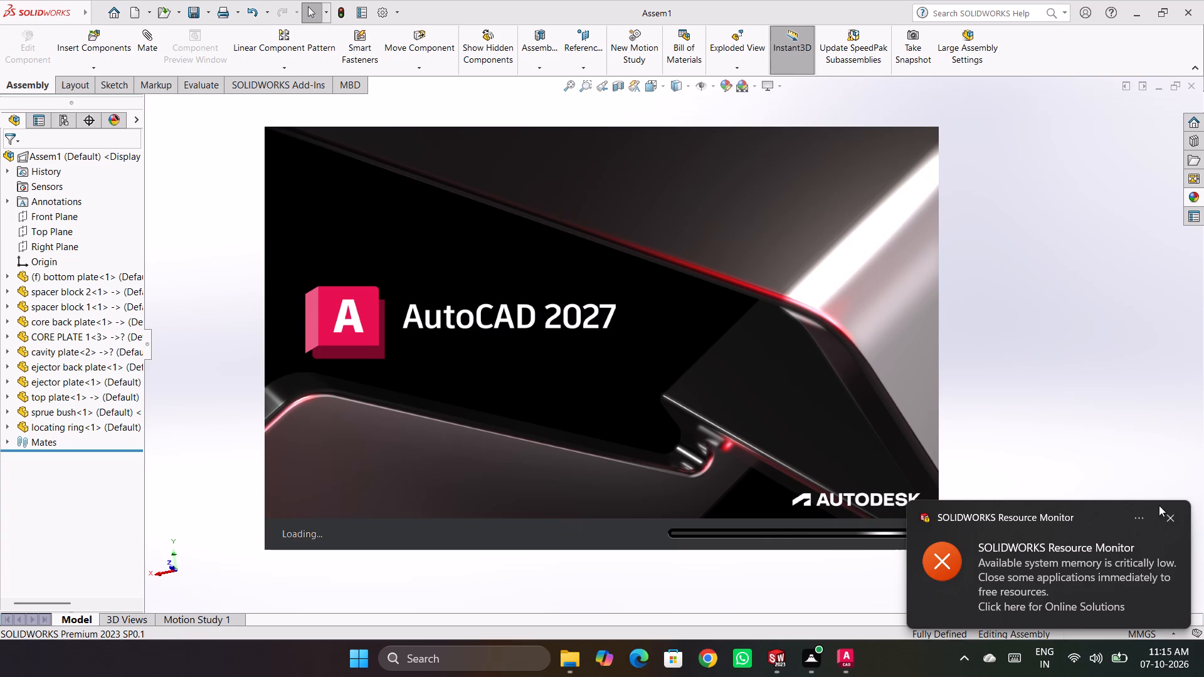
Dismiss the memory notification and continue opening the soap box component 2 DWG despite its non-Autodesk origin.
left_click(1170, 522)
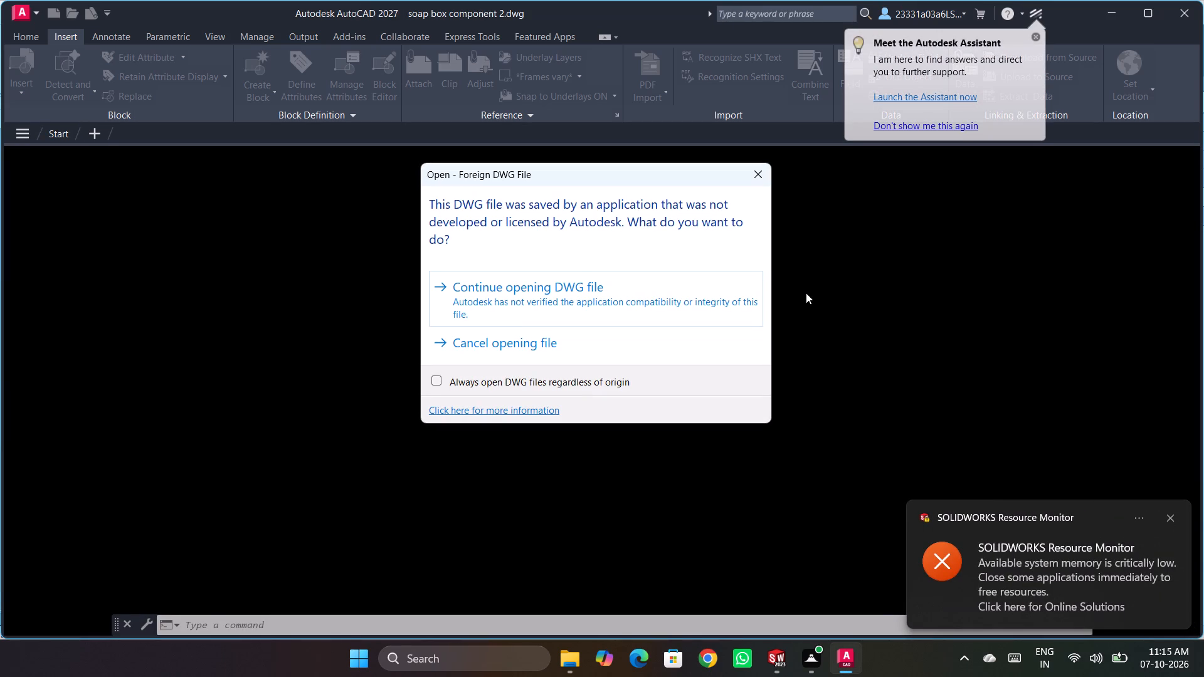
left_click(531, 287)
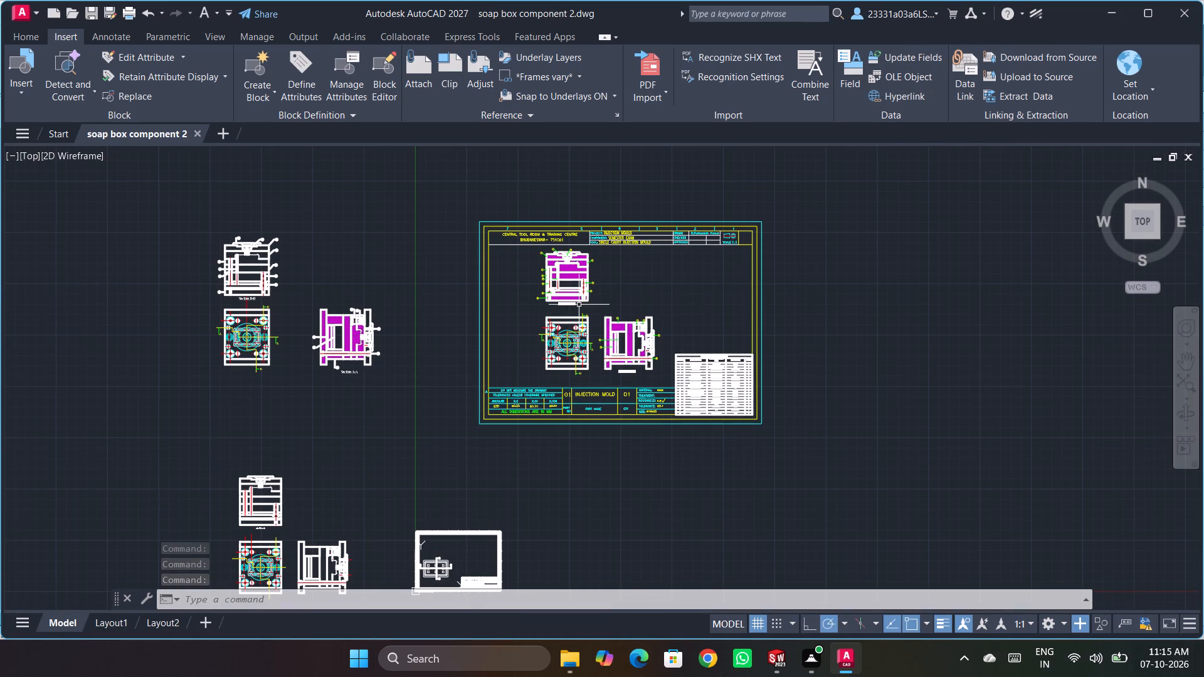
Erase the shank, thread, centre line and hex socket lines of the screw marked by balloon 20 in Section B-B.
scroll(557, 310, "down", 7)
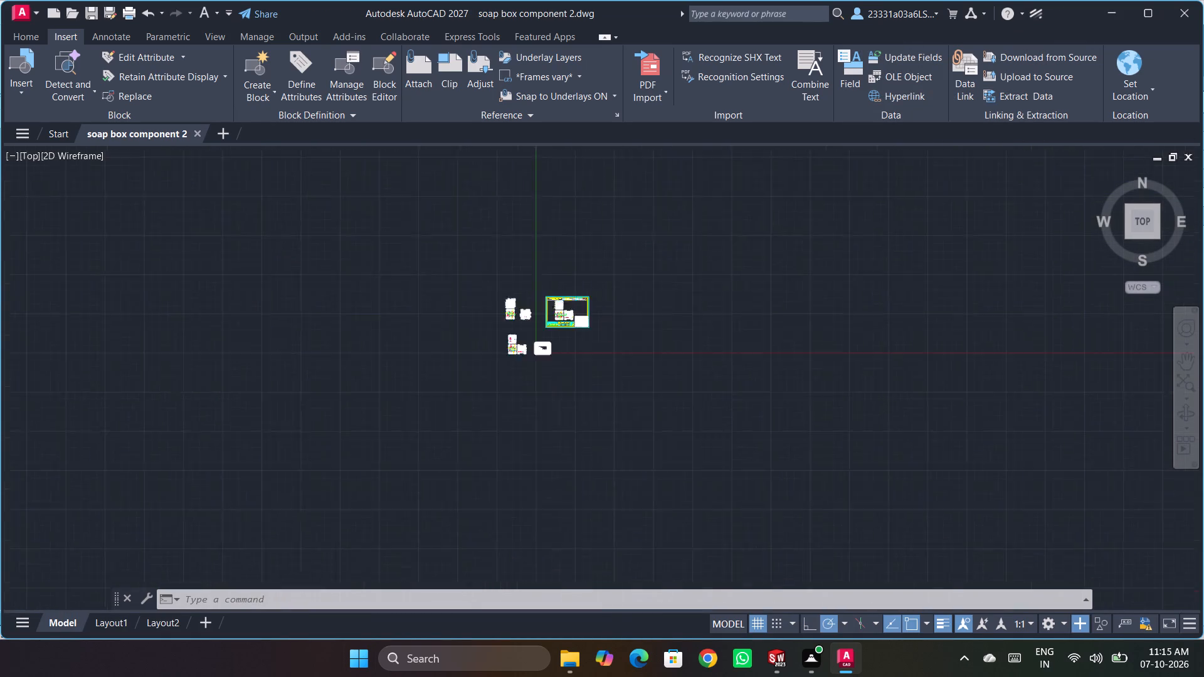
scroll(557, 313, "up", 12)
scroll(520, 315, "down", 4)
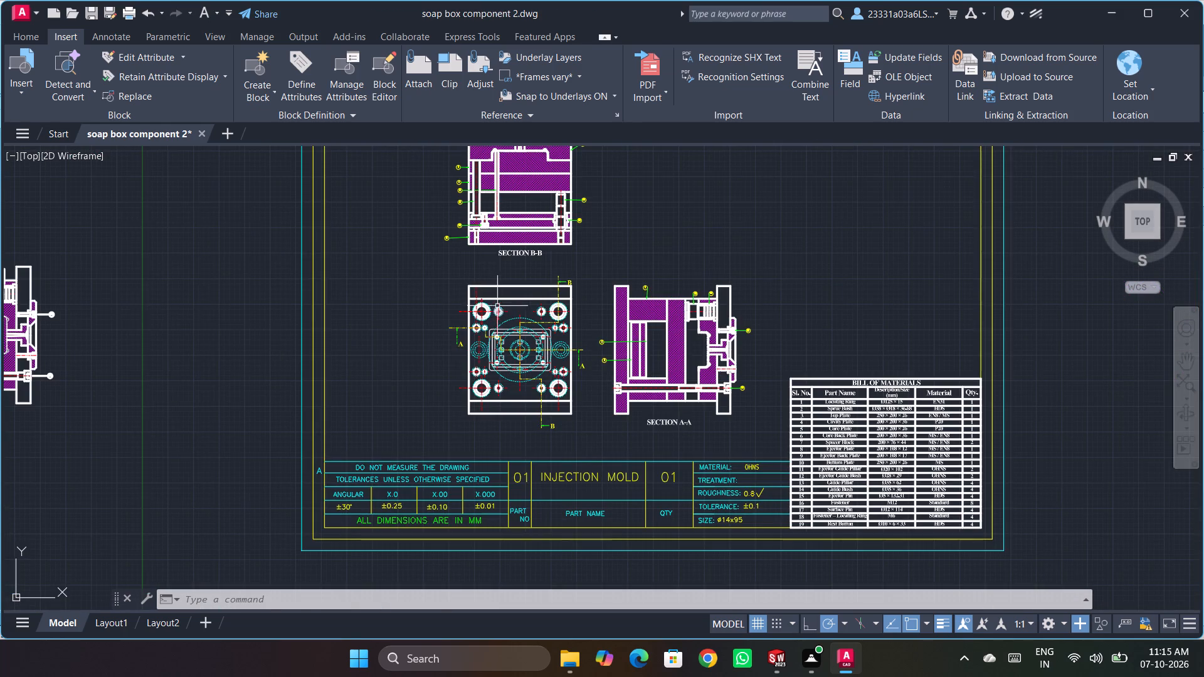
scroll(484, 239, "up", 4)
scroll(497, 317, "down", 3)
scroll(485, 310, "up", 4)
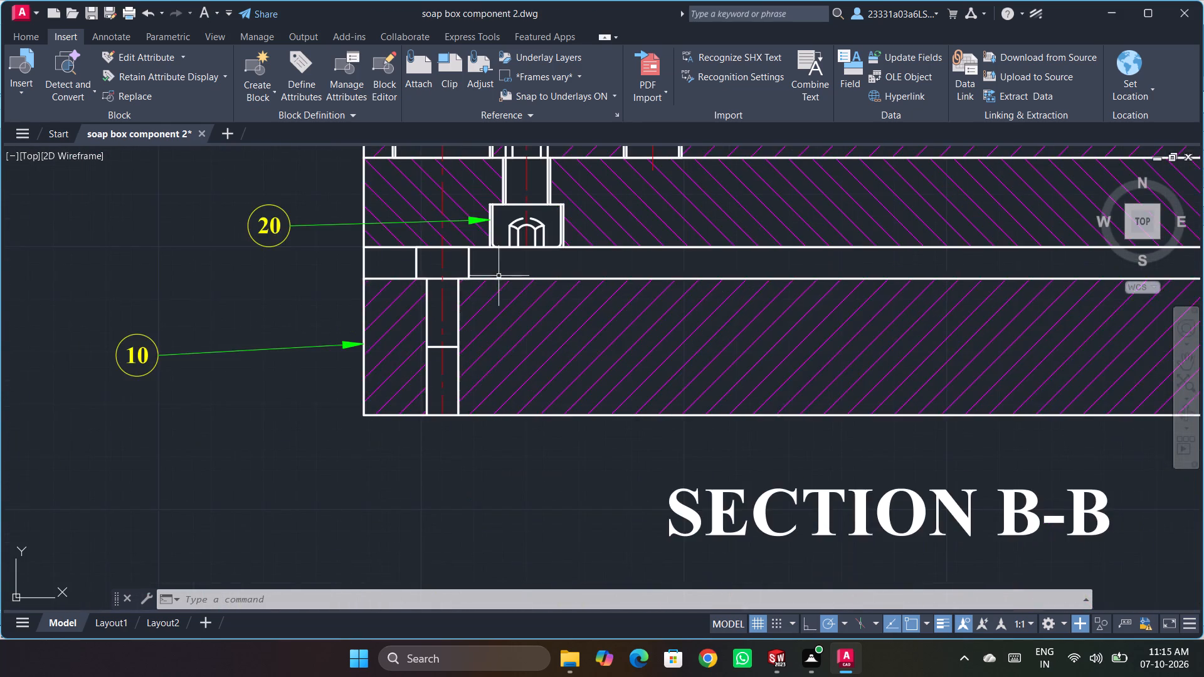
scroll(510, 265, "up", 2)
left_click(525, 211)
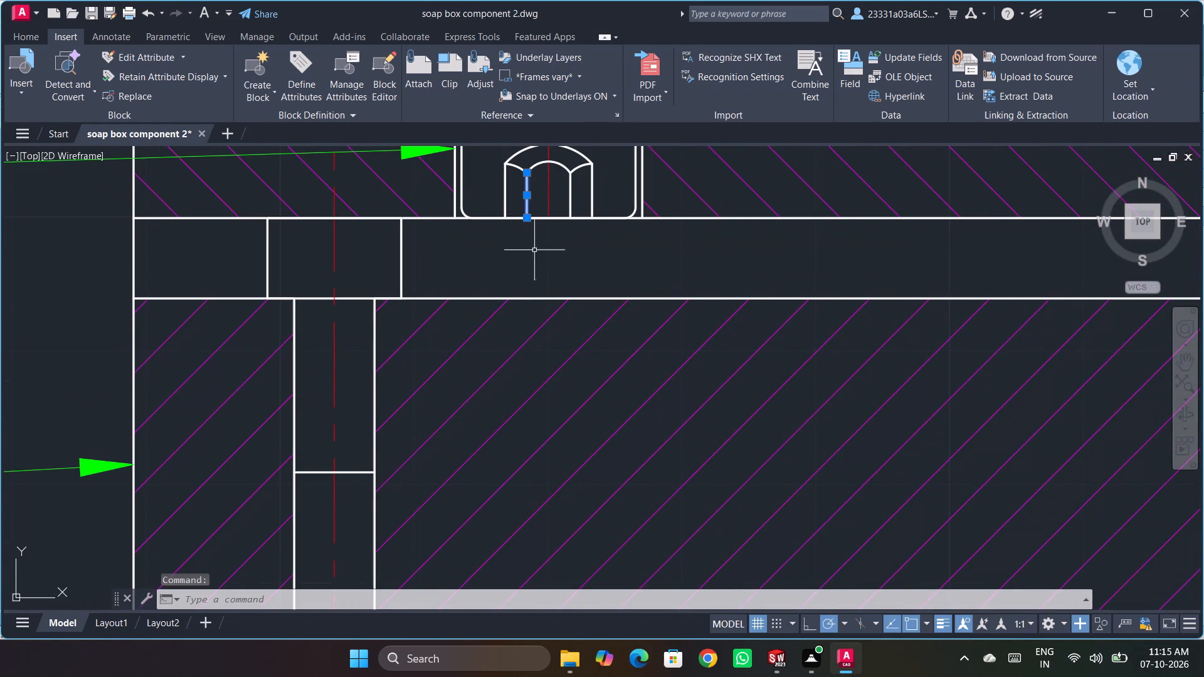
scroll(537, 261, "up", 4)
scroll(544, 296, "down", 6)
scroll(544, 229, "down", 1)
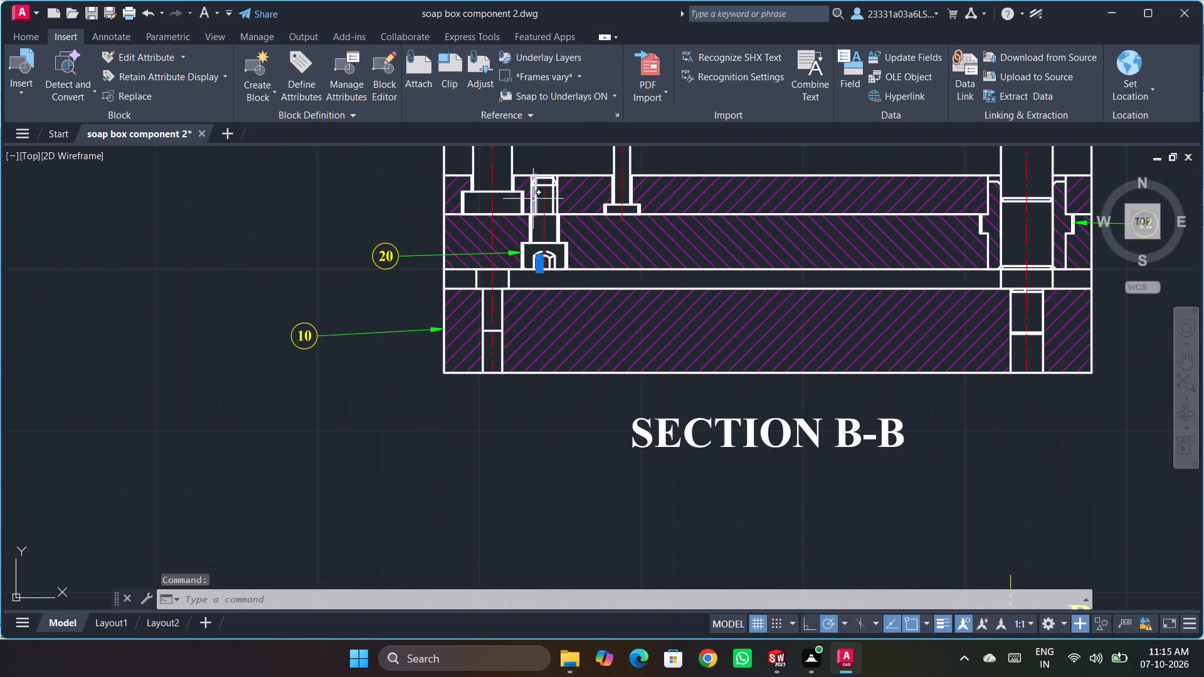
scroll(533, 197, "up", 2)
scroll(539, 271, "down", 1)
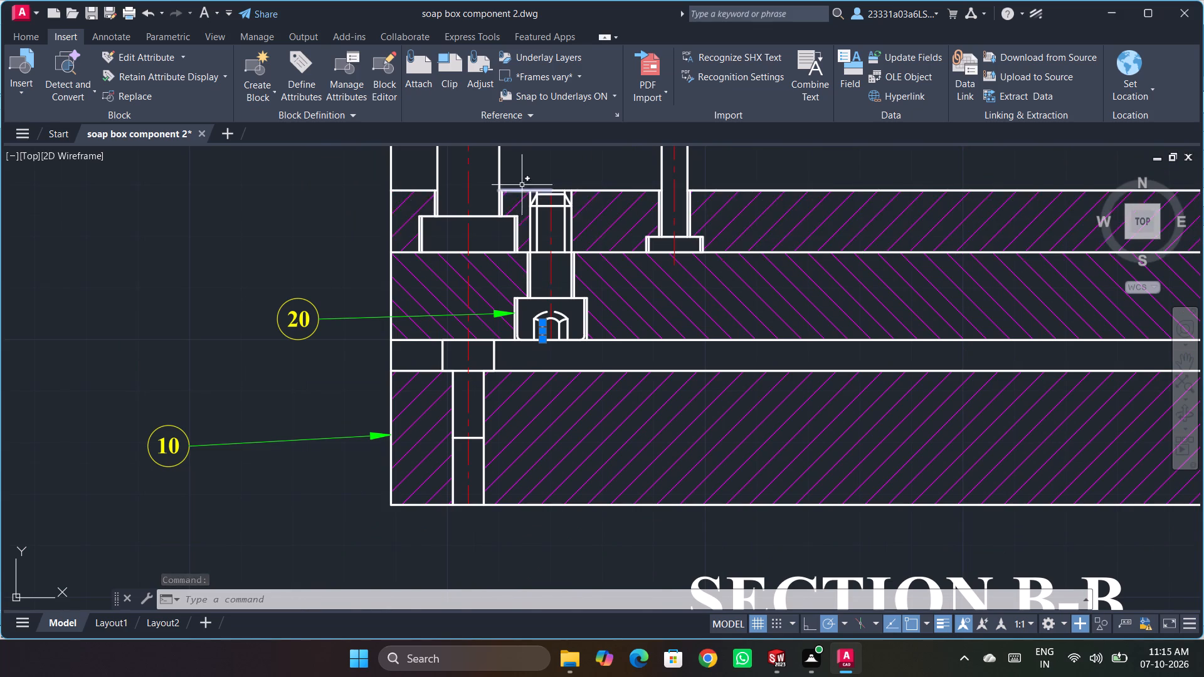
scroll(520, 182, "up", 1)
left_click(518, 178)
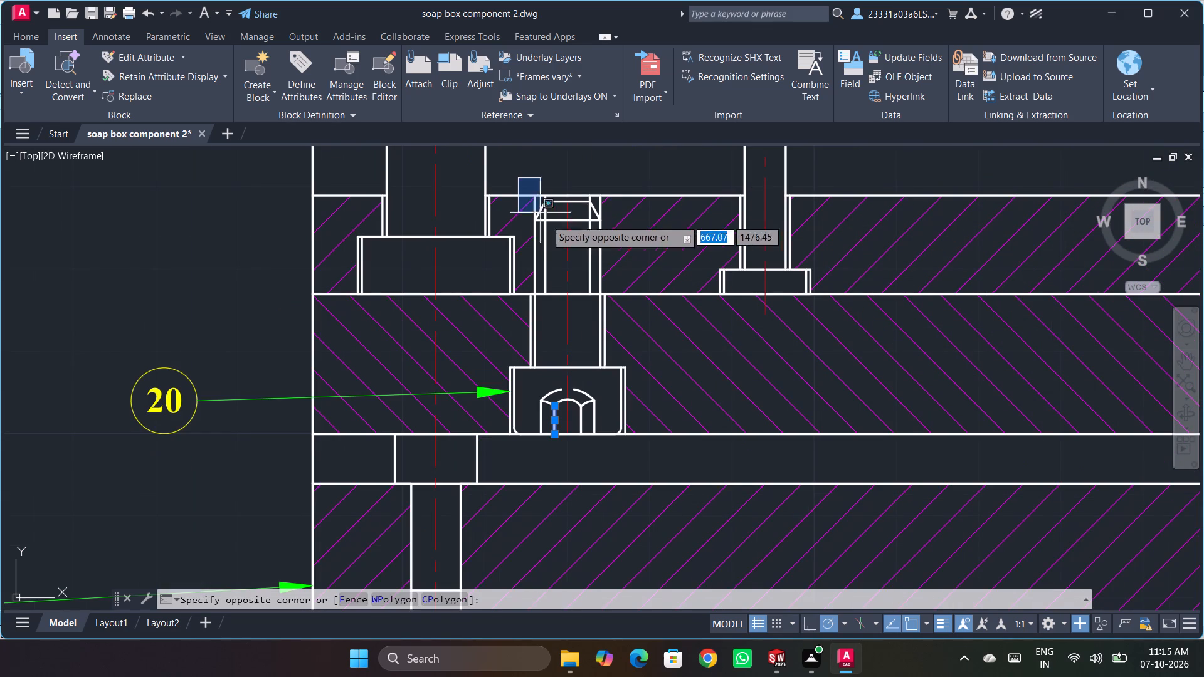
left_click(636, 464)
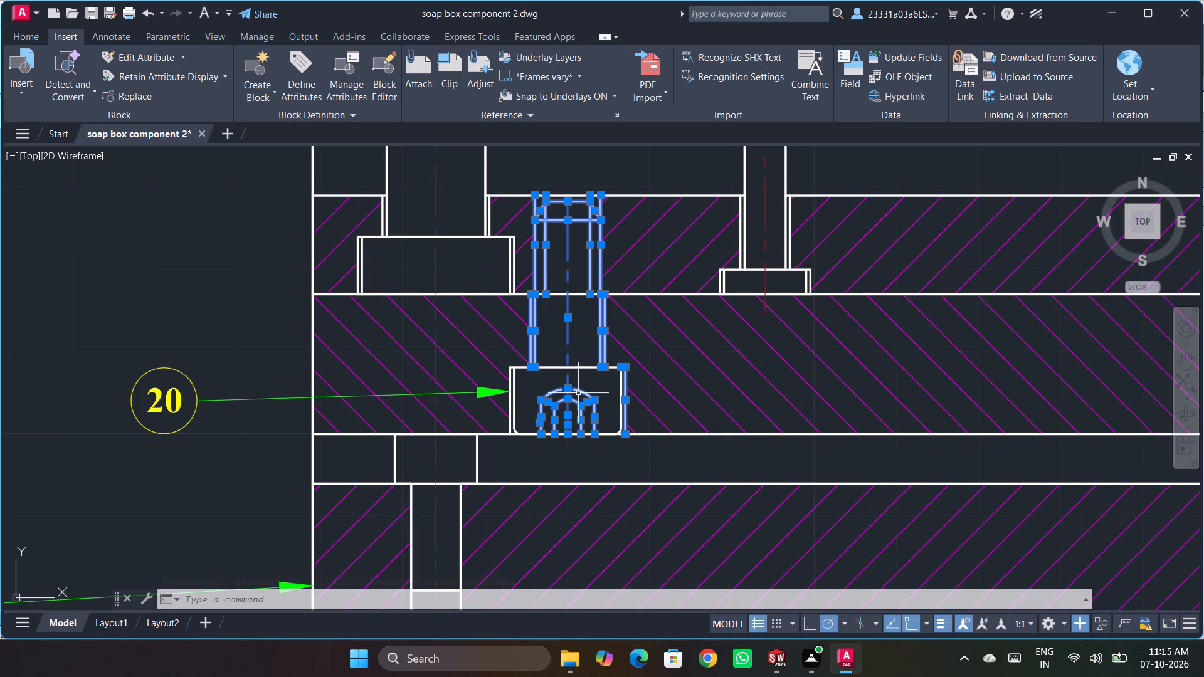
key("Delete")
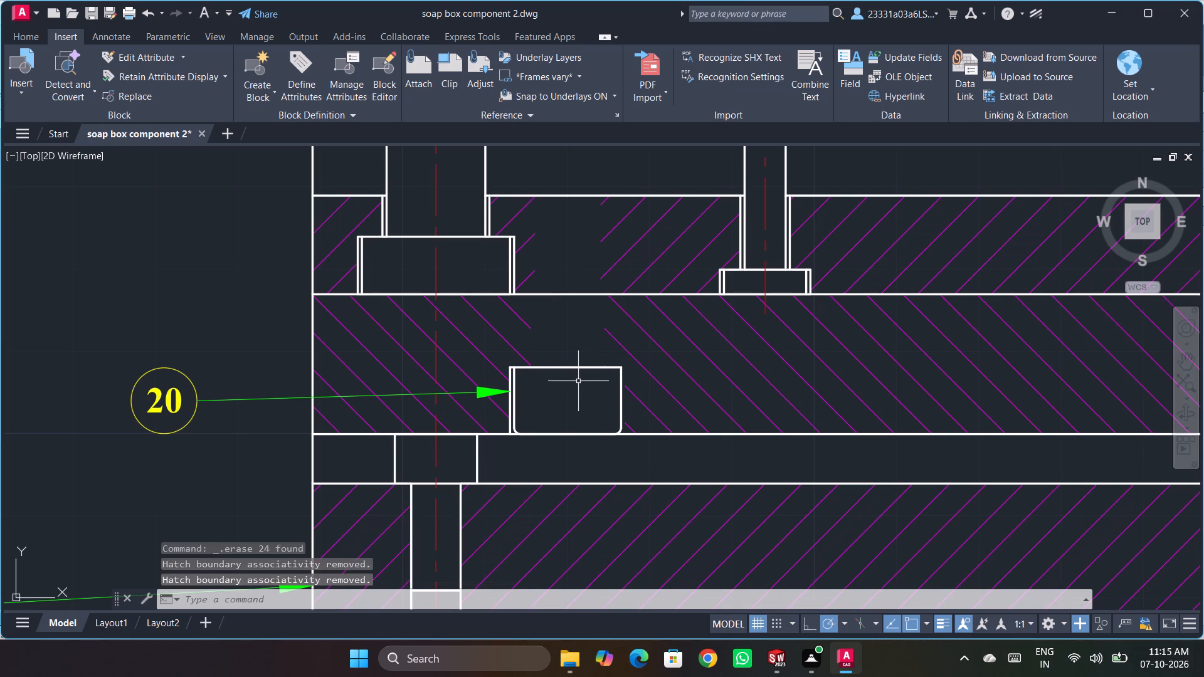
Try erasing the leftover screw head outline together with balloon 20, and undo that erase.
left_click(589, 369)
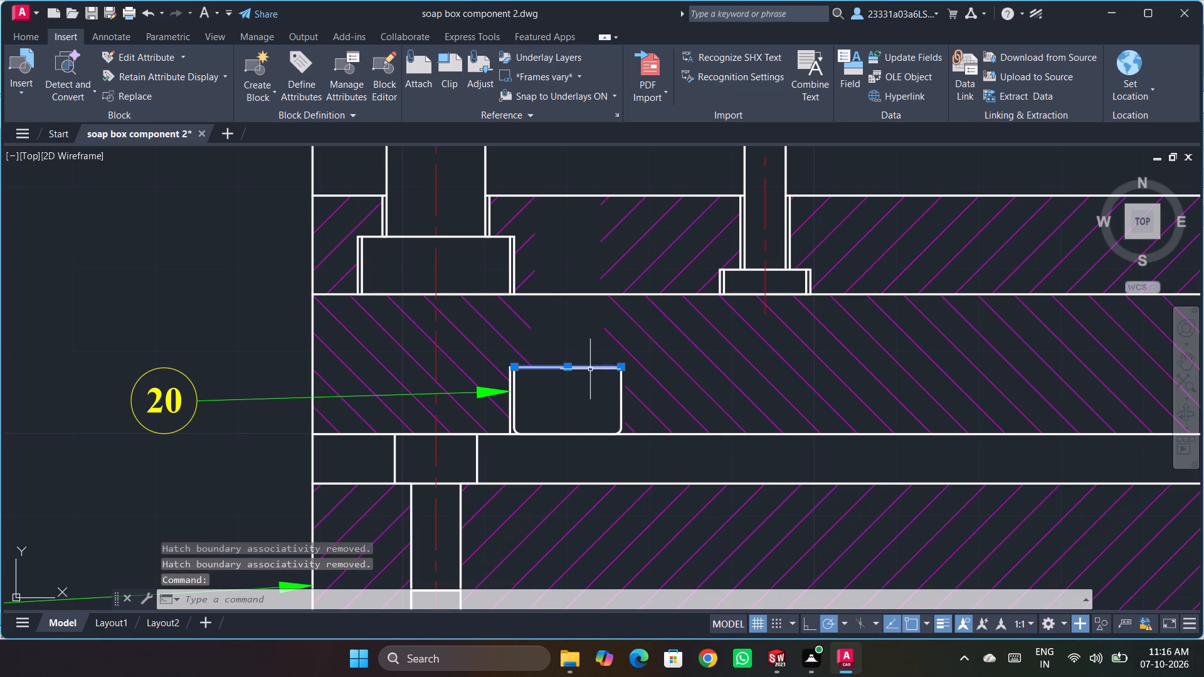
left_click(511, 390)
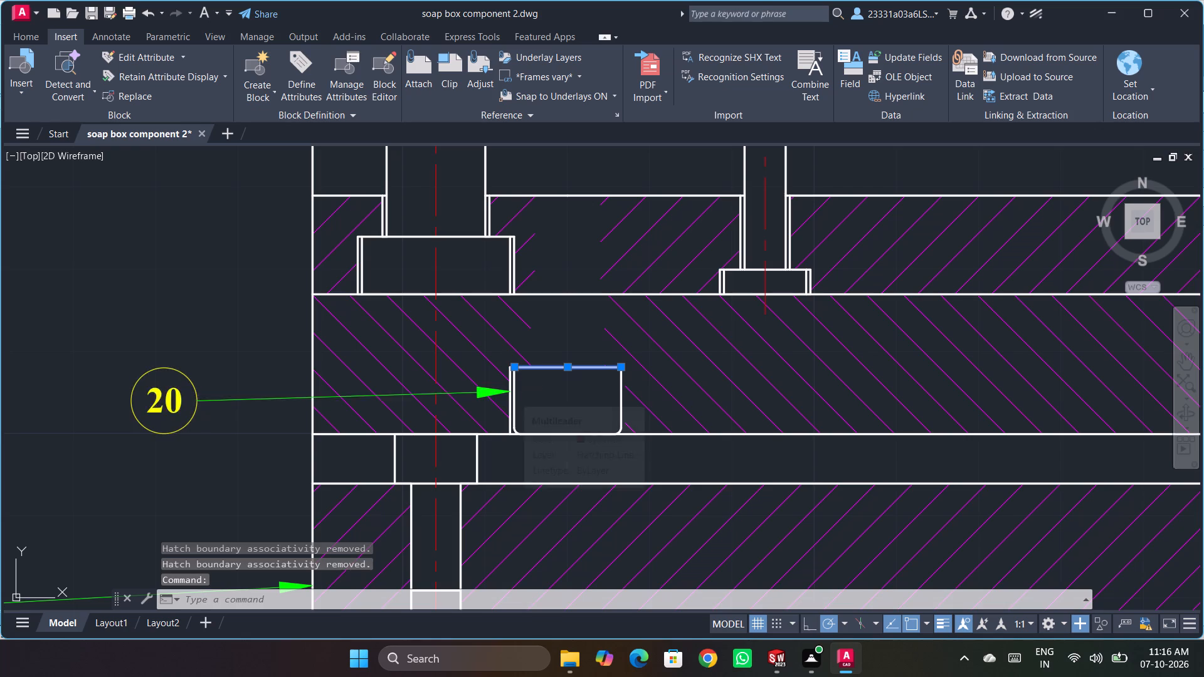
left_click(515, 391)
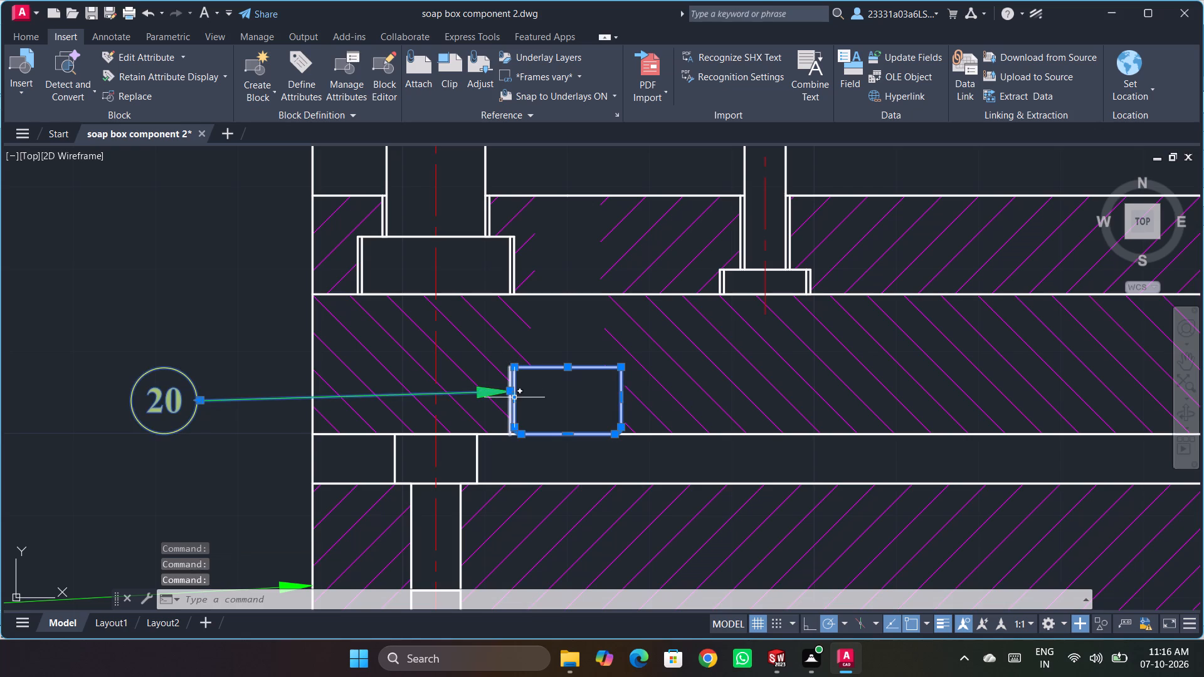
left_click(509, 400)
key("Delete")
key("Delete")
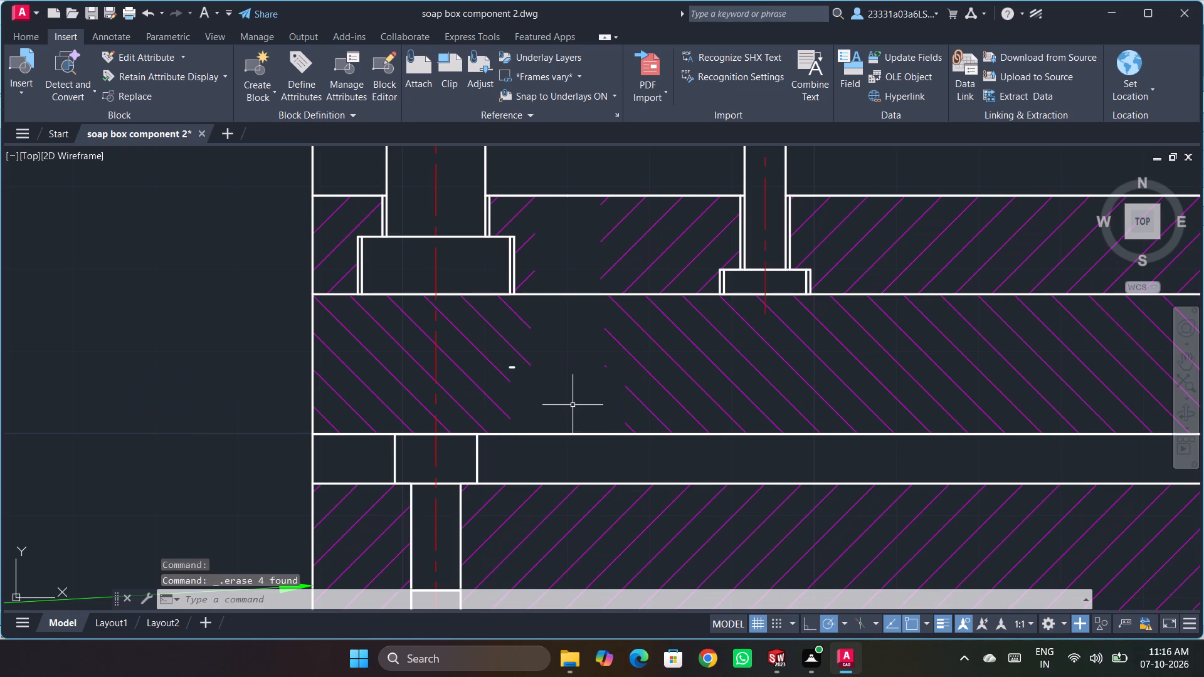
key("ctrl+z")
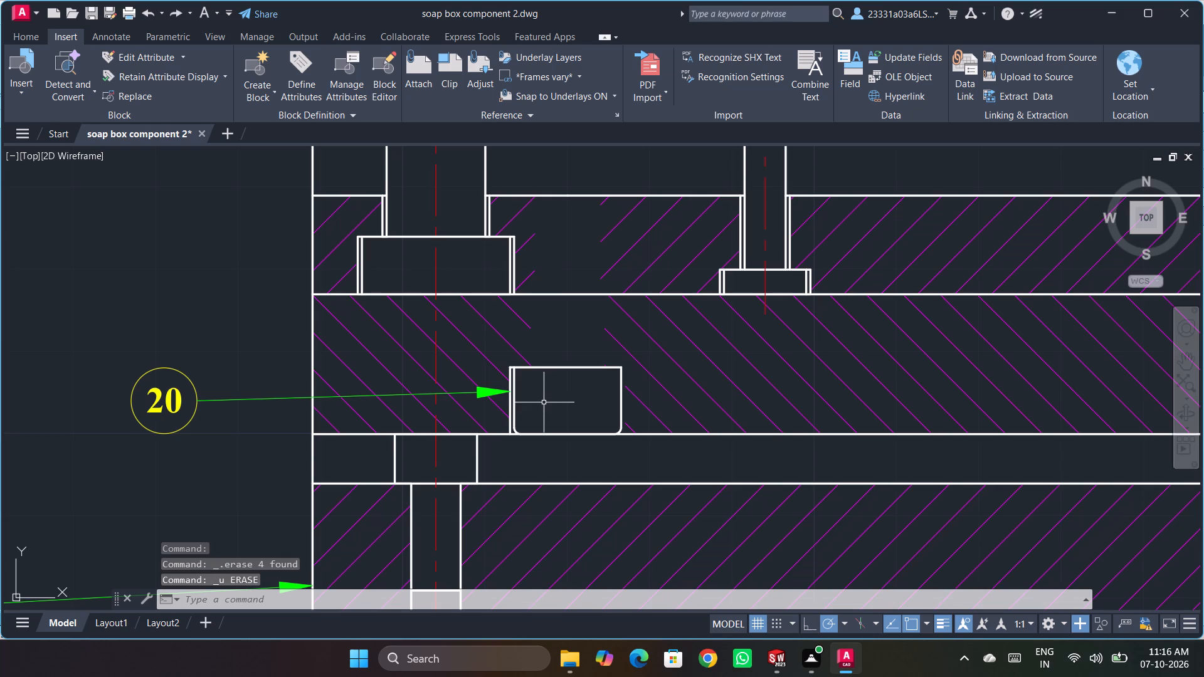
Erase the remaining screw head outline at the arrow of balloon 20, leaving the balloon in place.
left_click(557, 368)
left_click_drag(497, 362, 616, 430)
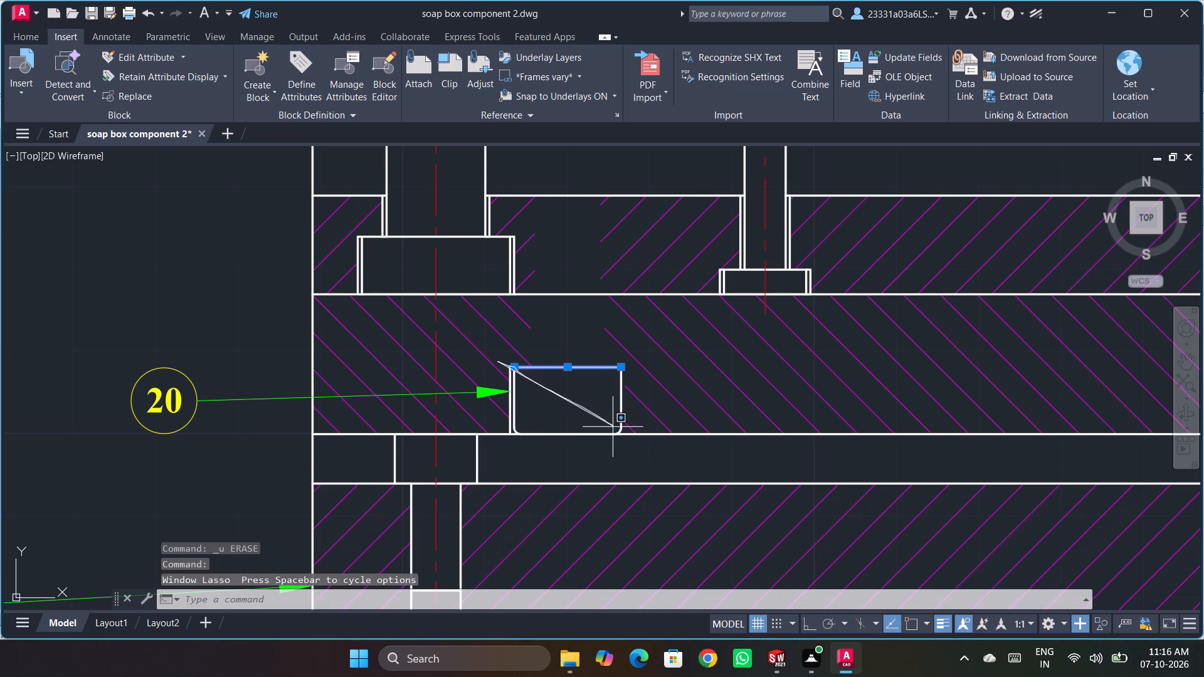
left_click_drag(616, 430, 627, 453)
left_click(499, 361)
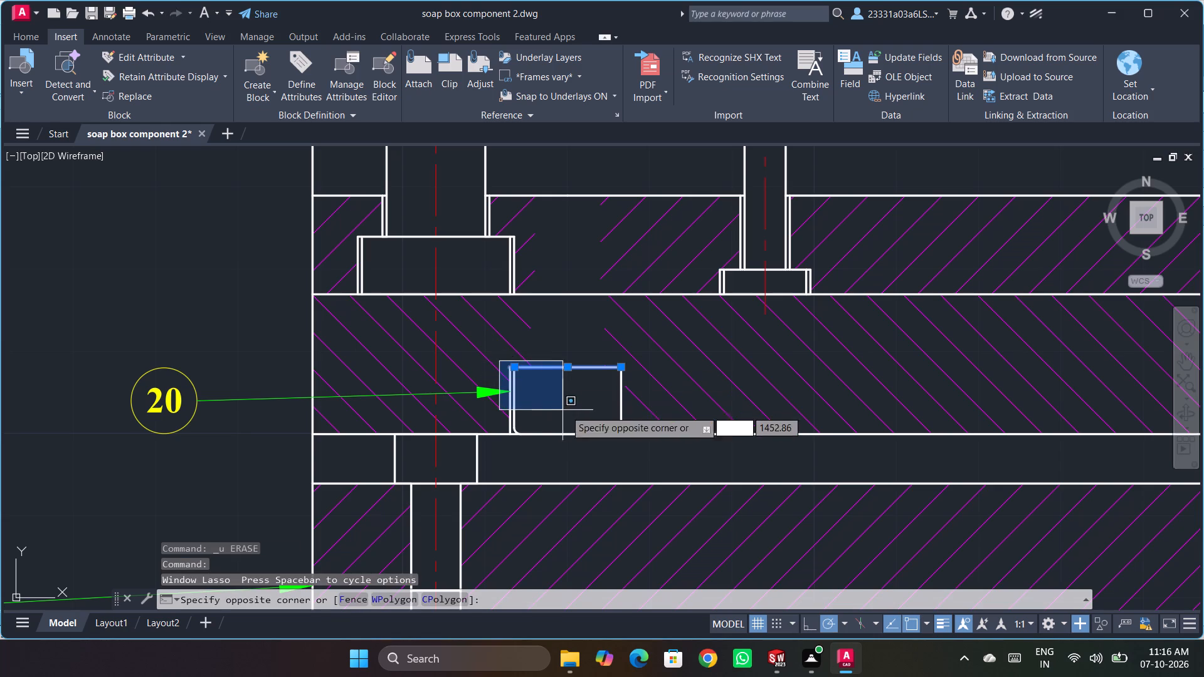
left_click(635, 458)
key("Delete")
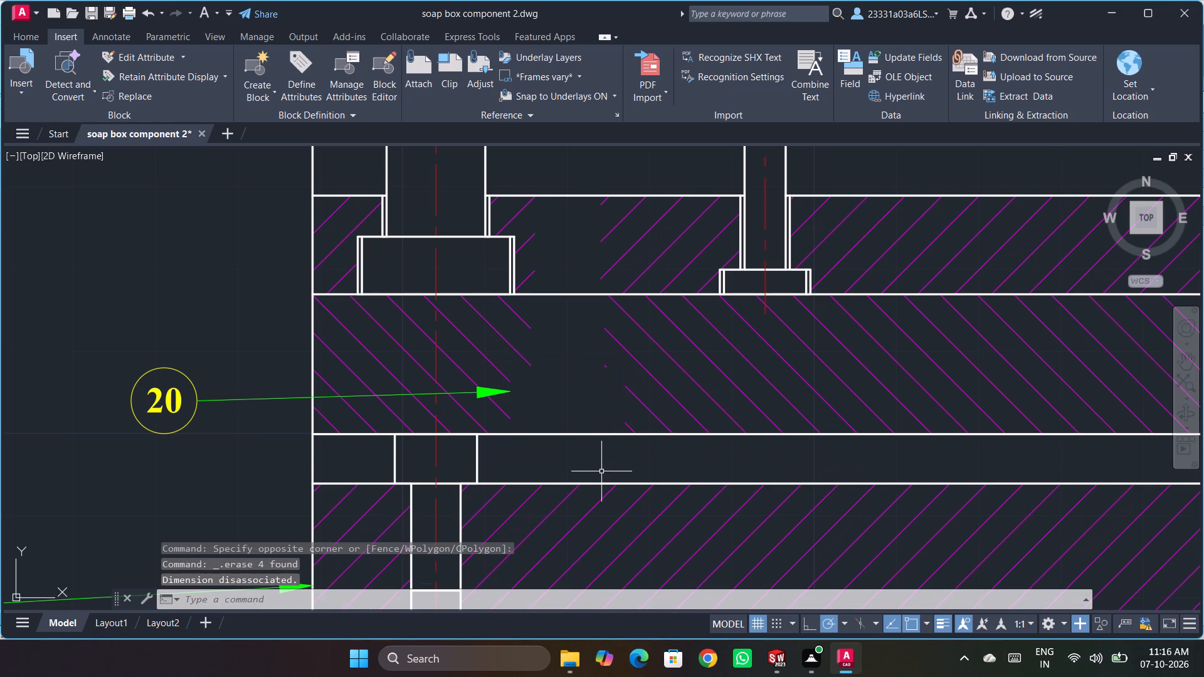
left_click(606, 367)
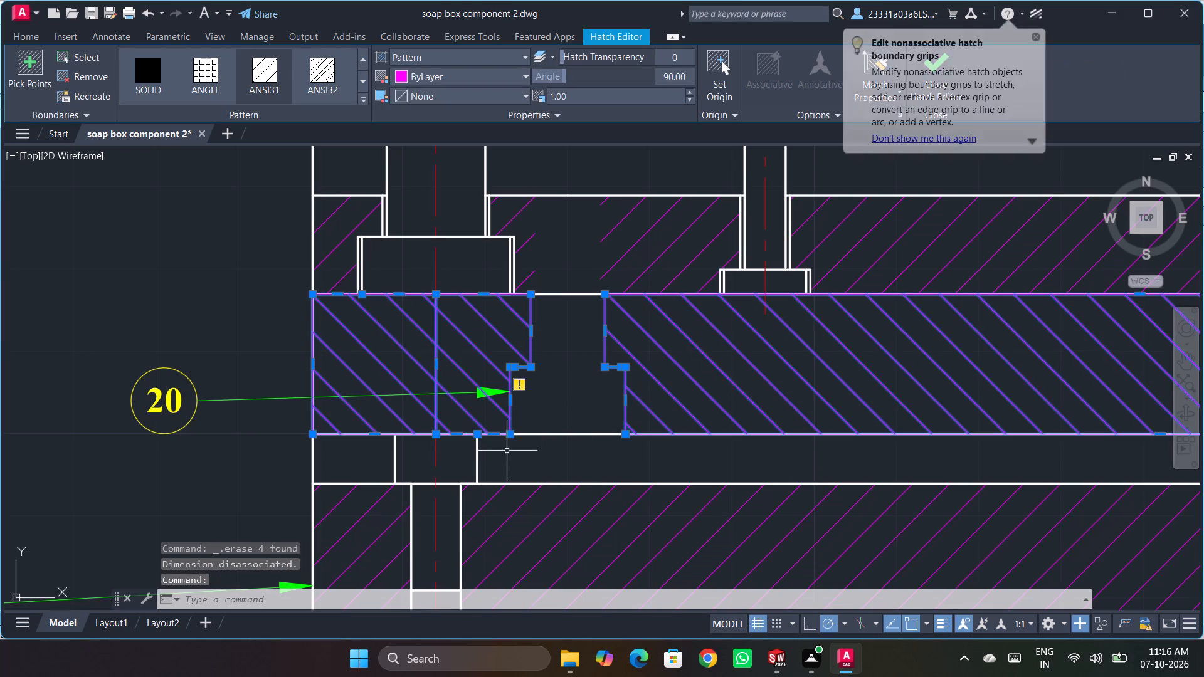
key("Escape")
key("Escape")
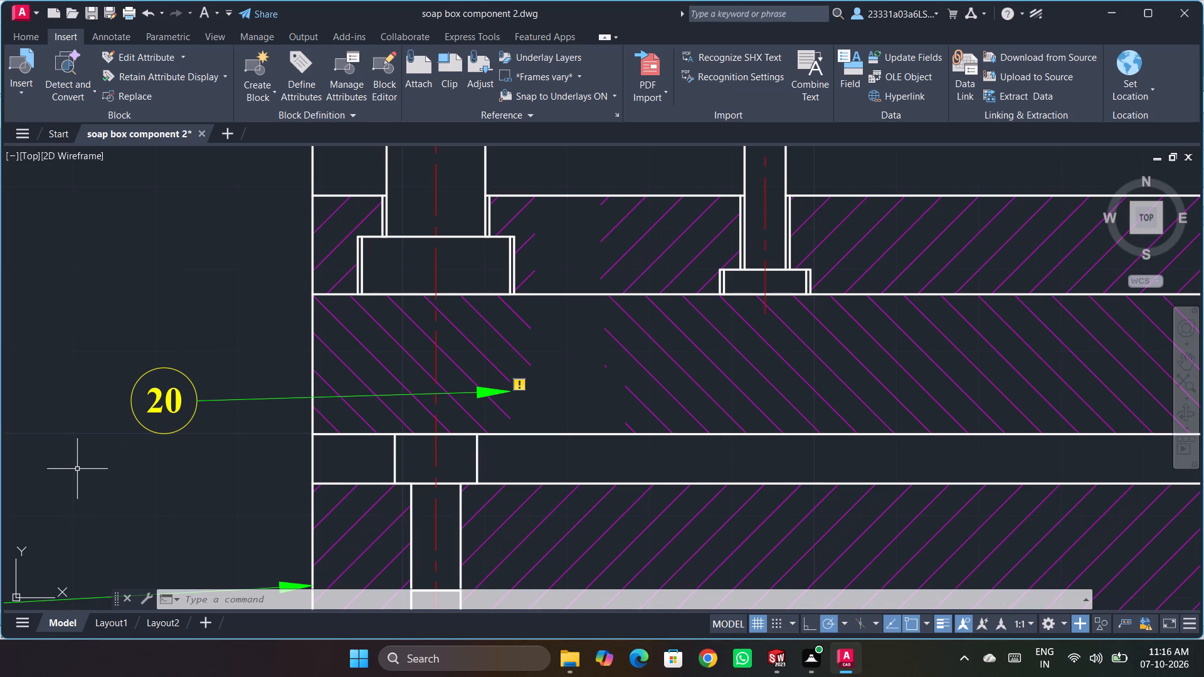
Insert a Hex Socket Bolt (Side) - Metric from the mechanical tool palette just above balloon 20, and close the open palettes.
key("ctrl+2")
key("ctrl+3")
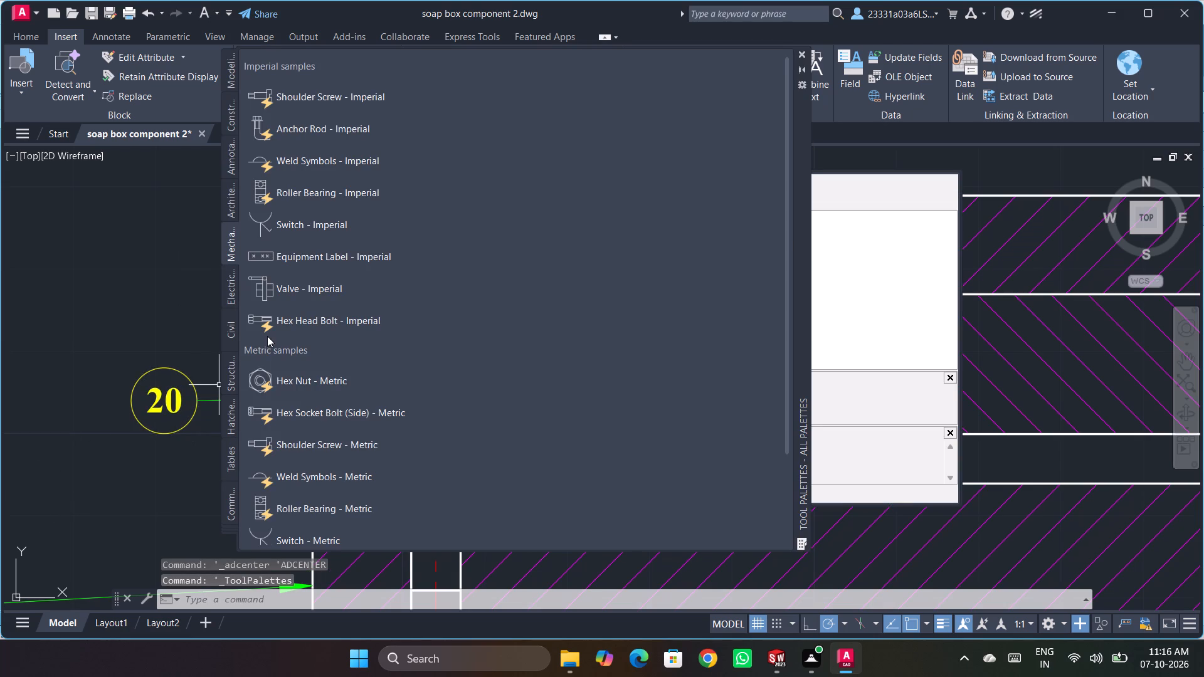
left_click(285, 409)
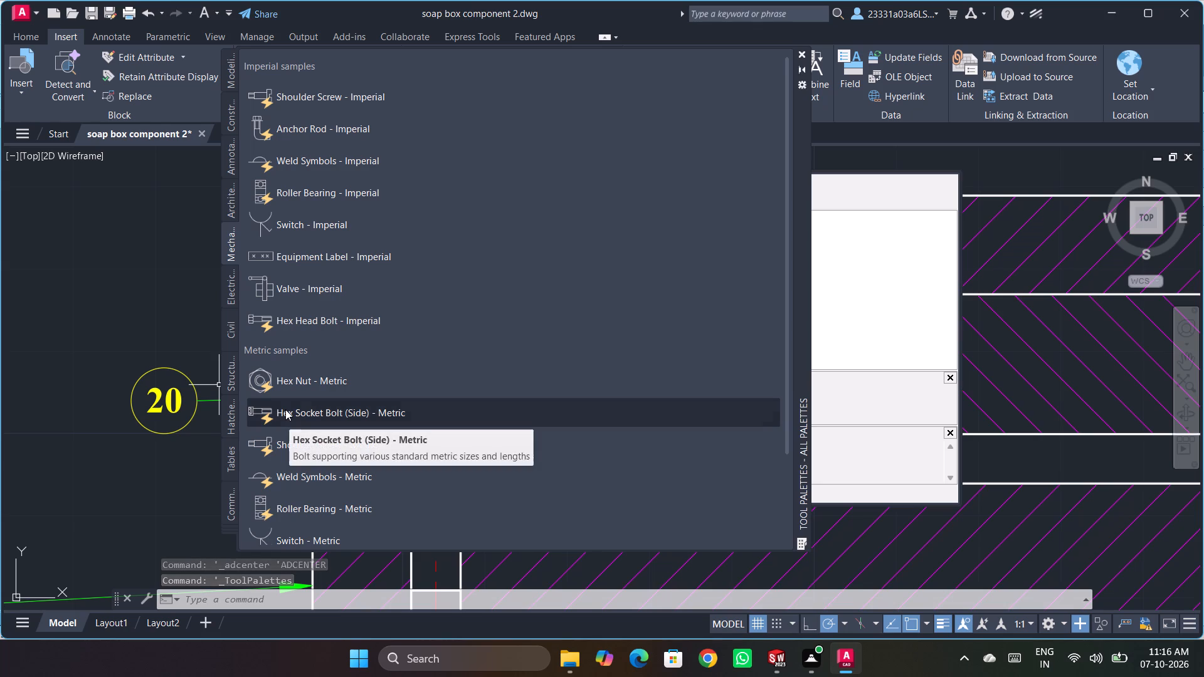
left_click(139, 352)
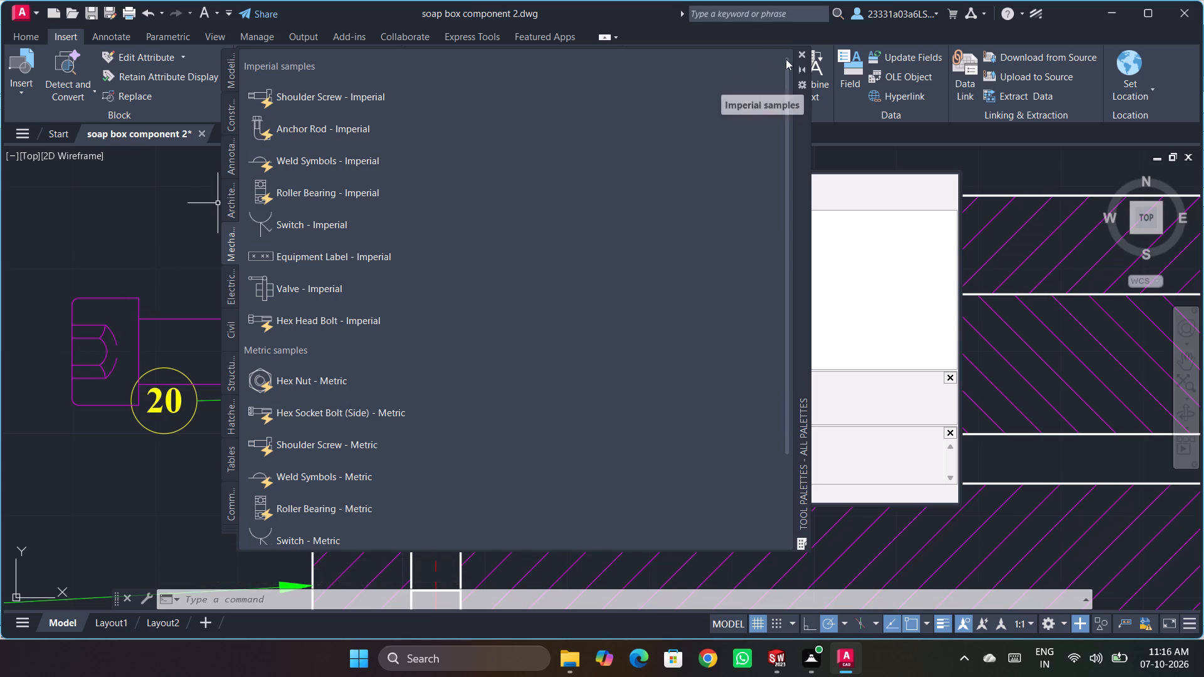
left_click(803, 58)
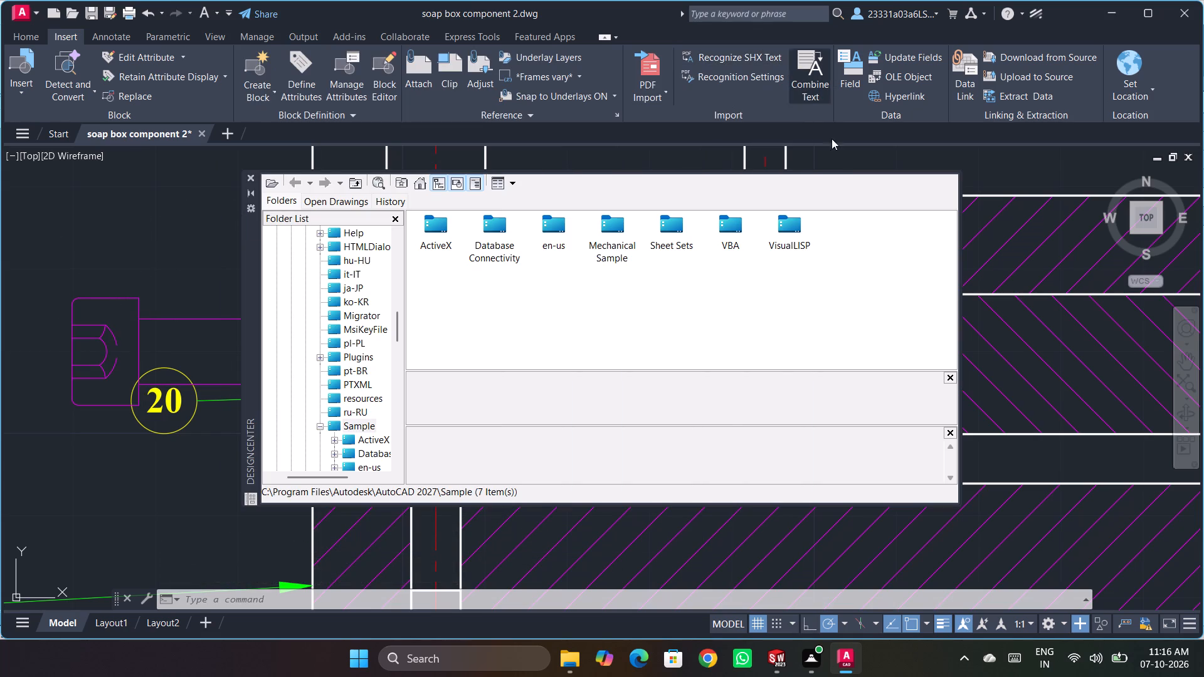
left_click(255, 177)
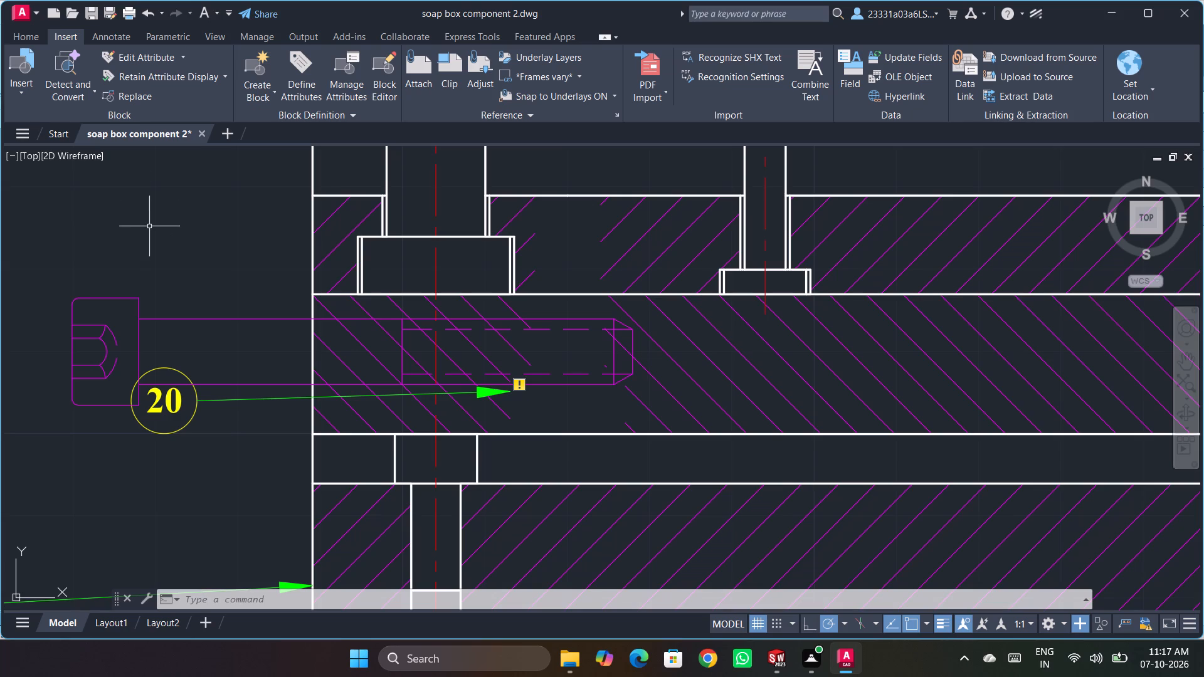
Move the inserted hex socket bolt to the OUTLINE layer.
left_click(83, 298)
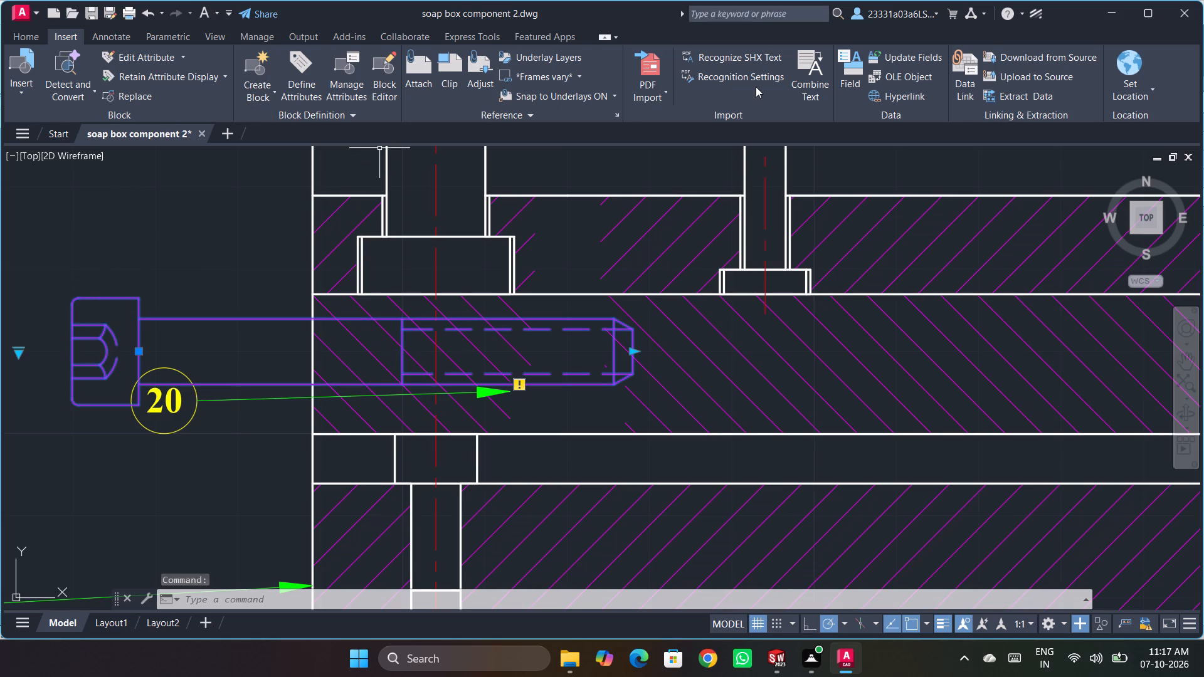
left_click(28, 39)
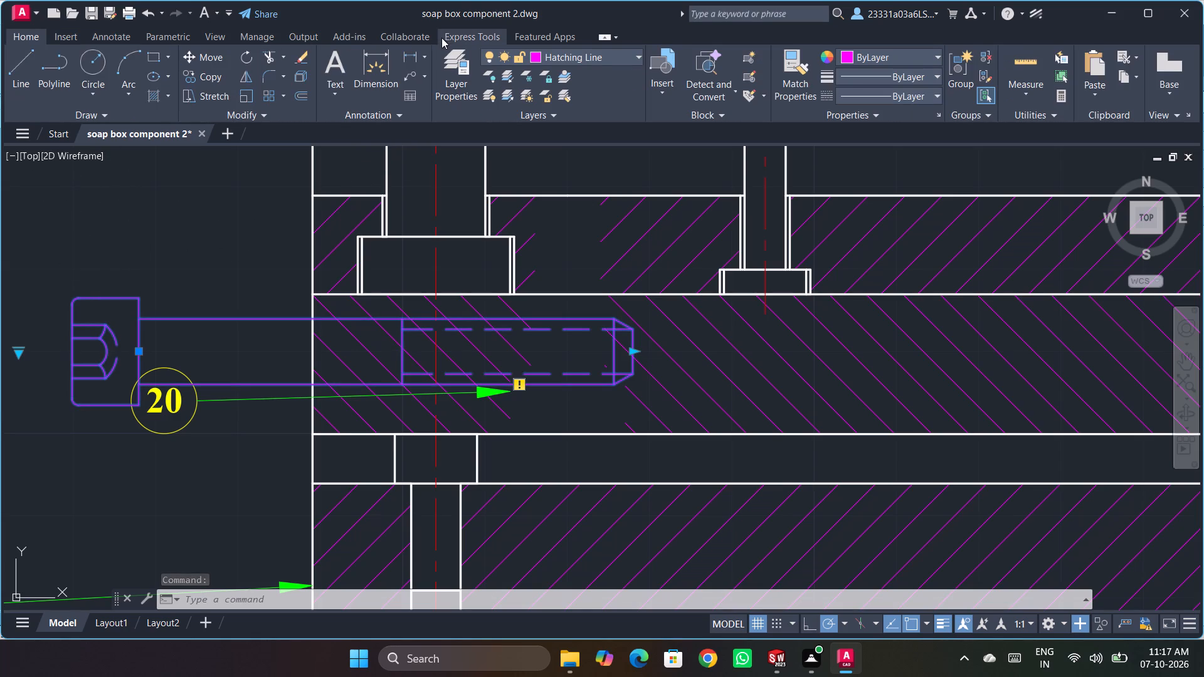
left_click(561, 55)
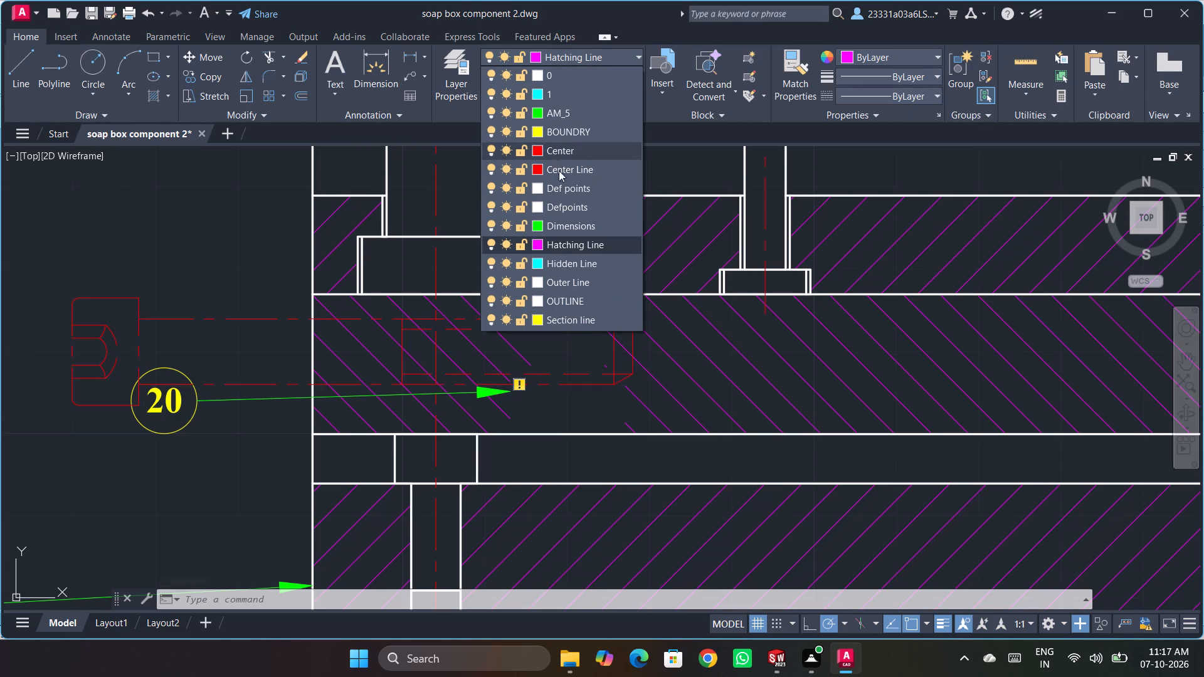
left_click(571, 295)
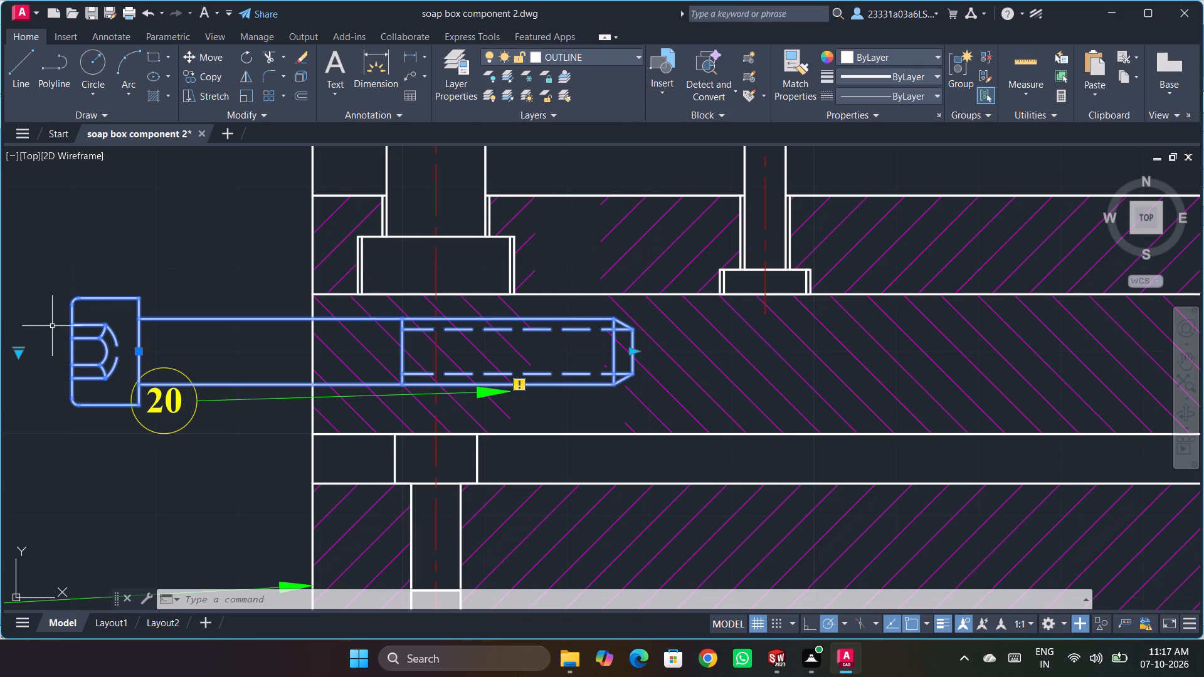
Set the inserted hex socket bolt's size to M6.
left_click(19, 349)
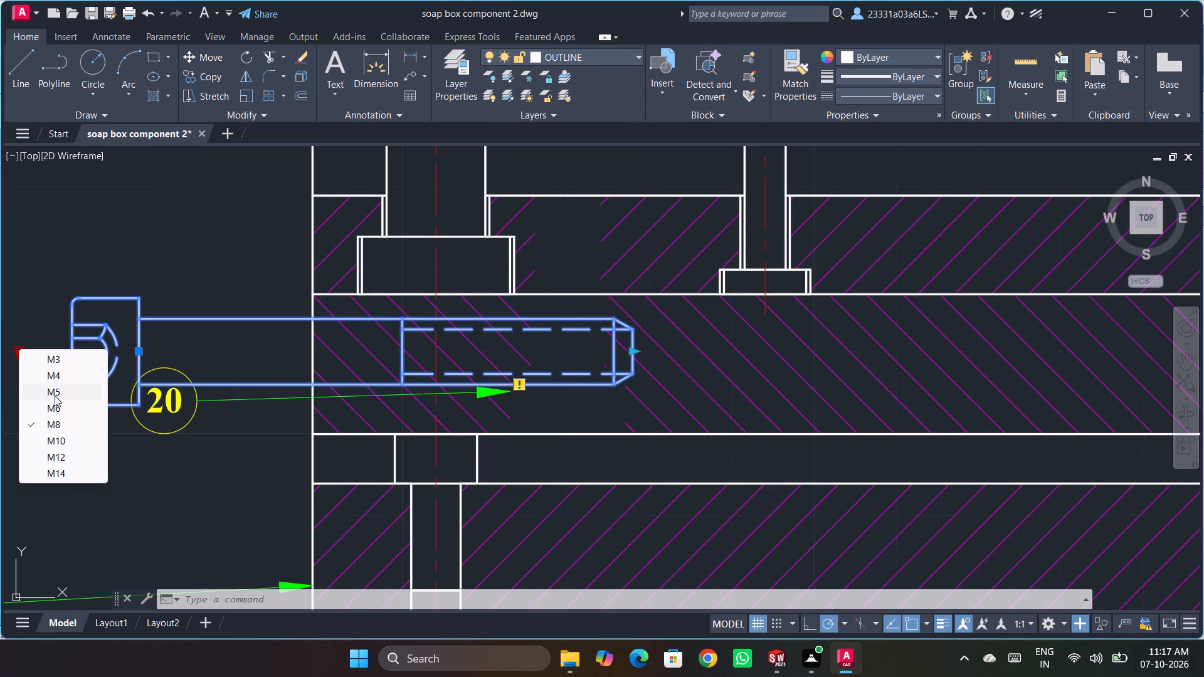
left_click(56, 404)
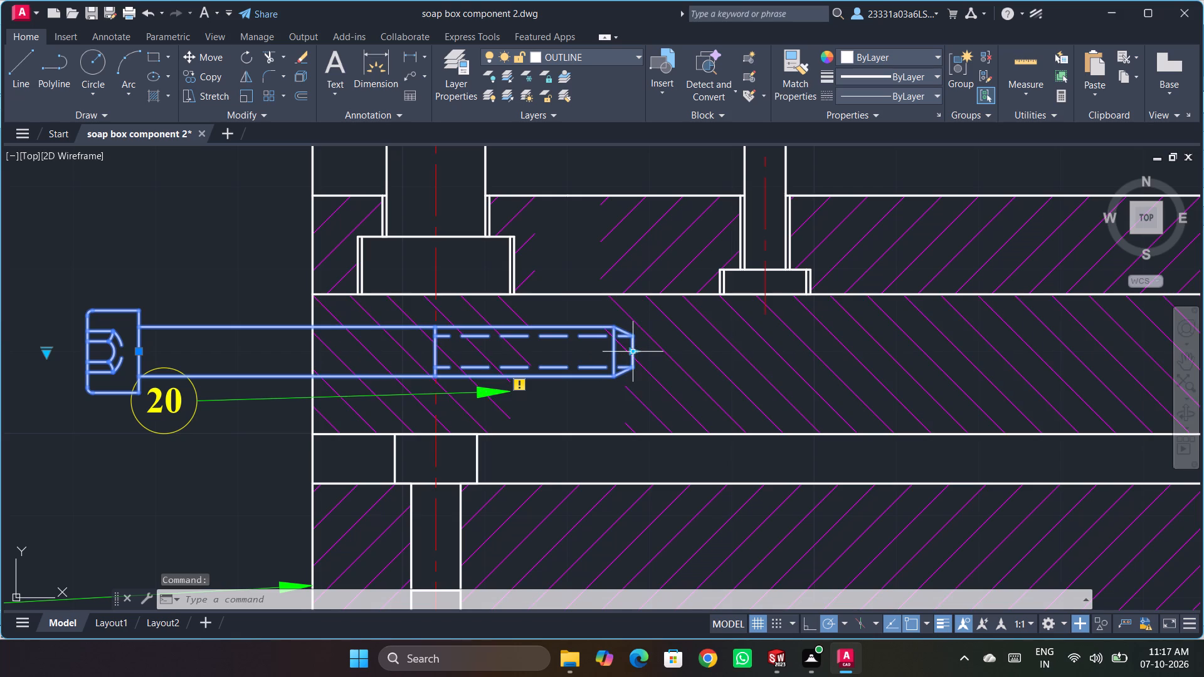
Shorten the hex socket bolt above balloon 20 to a length of 35 mm, keeping its head in place.
left_click_drag(633, 354, 243, 368)
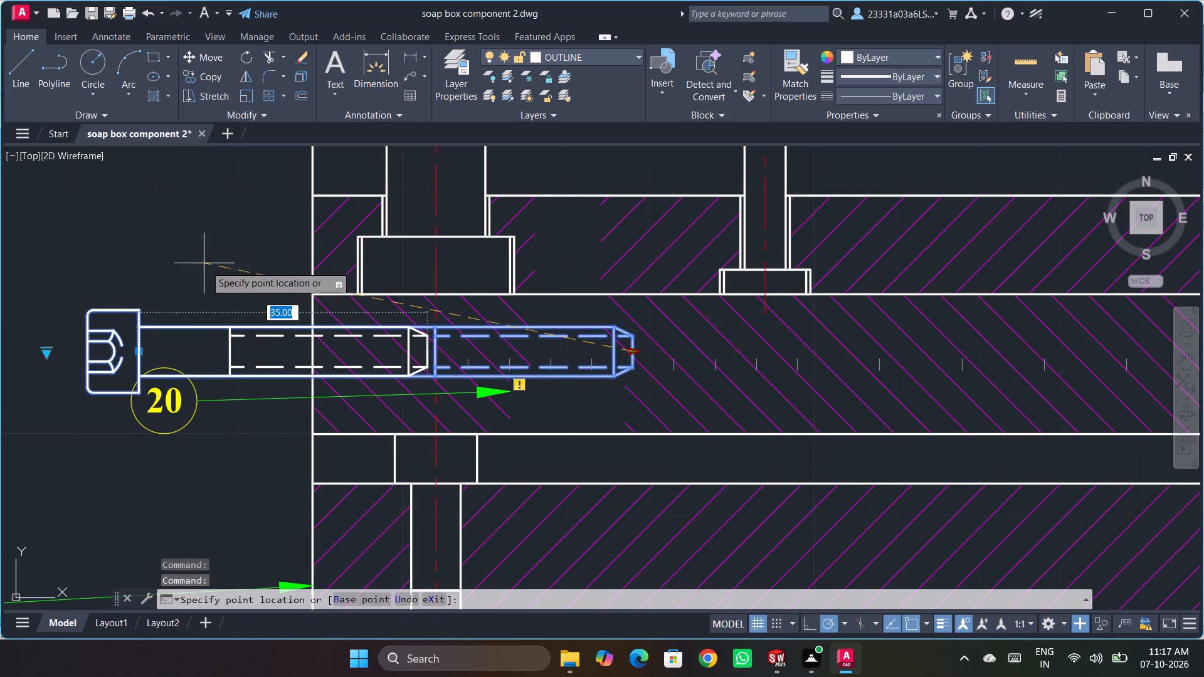
left_click(223, 281)
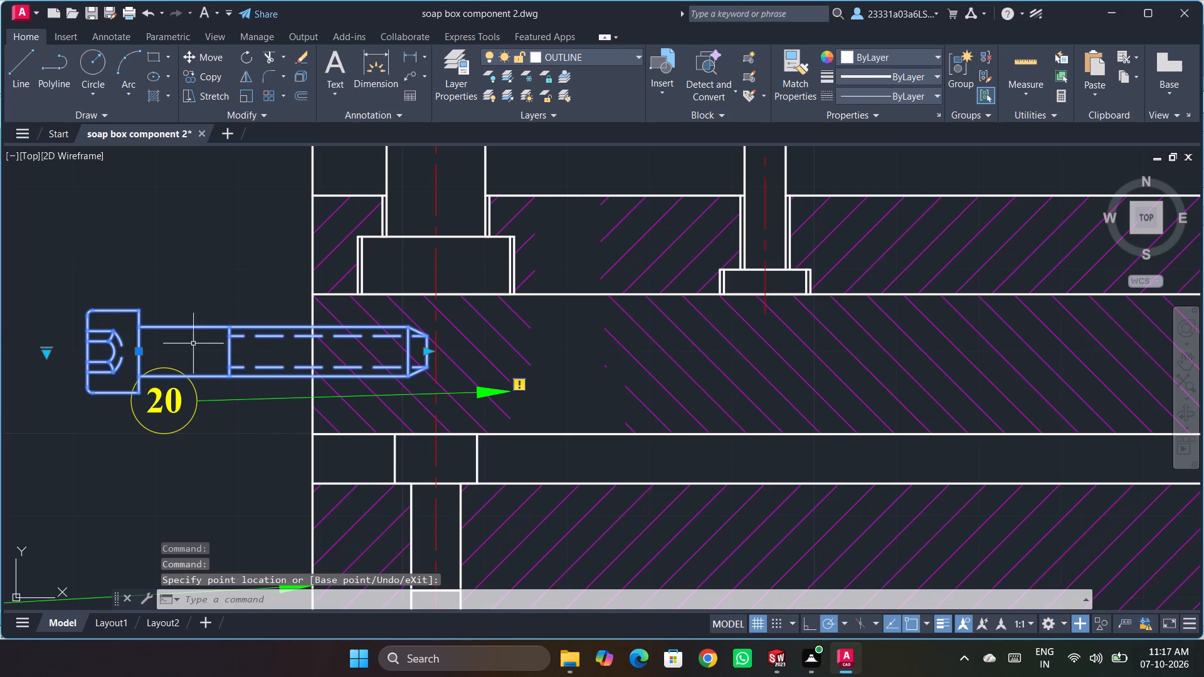
Move the hex socket bolt out of the plates to the empty area beside Section B-B, near balloon 17.
left_click_drag(138, 350, 19, 333)
scroll(386, 319, "down", 5)
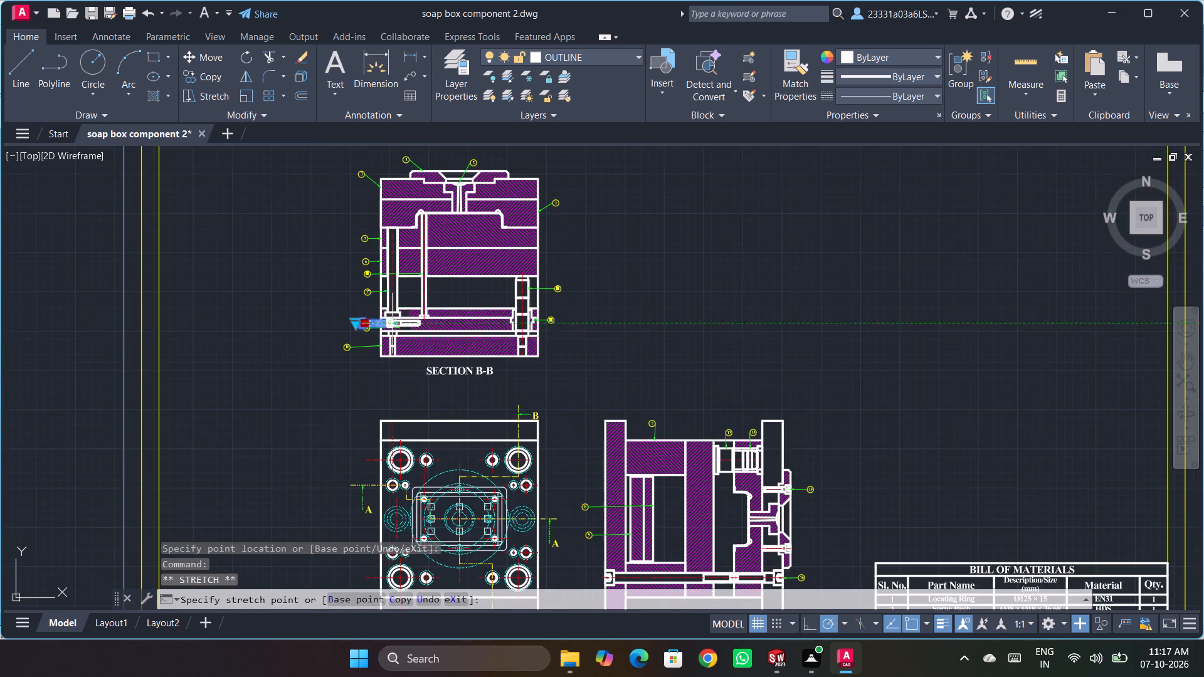
scroll(244, 290, "up", 3)
scroll(420, 341, "down", 1)
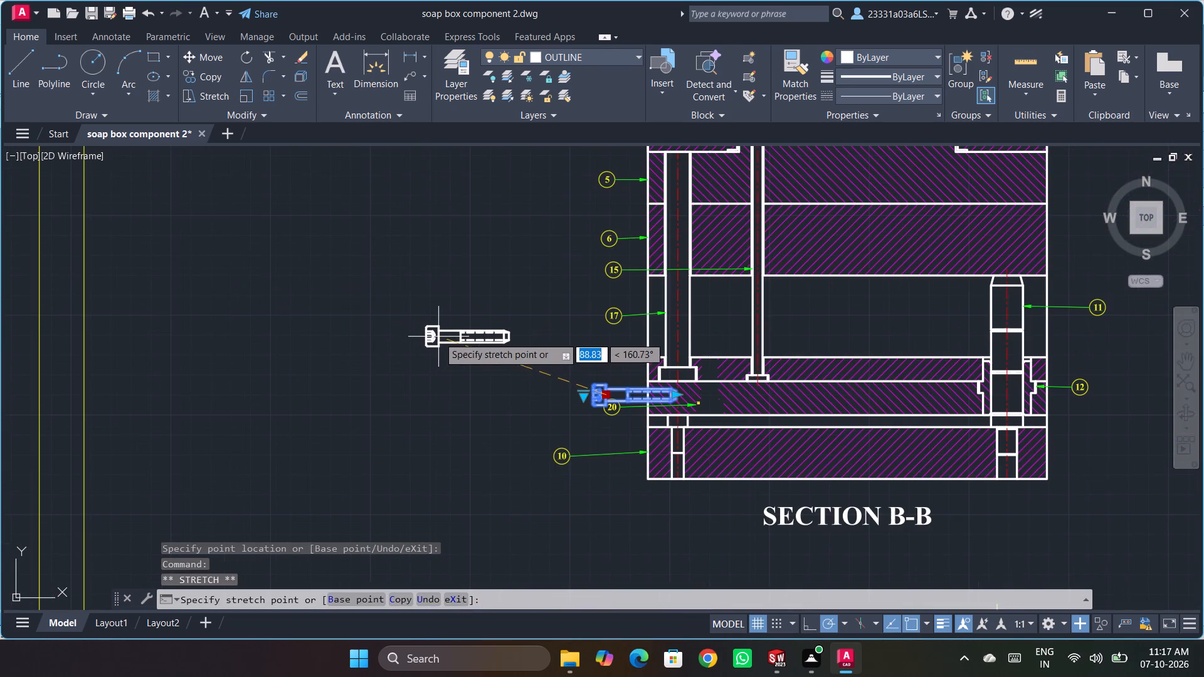
left_click(476, 348)
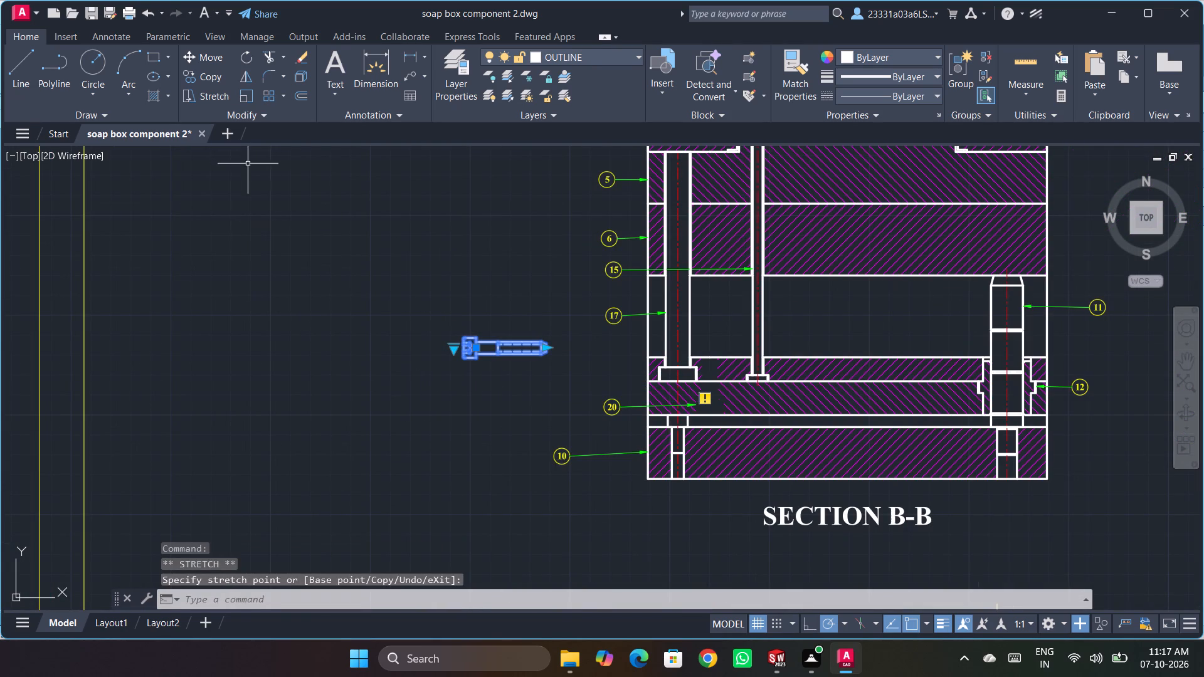
Rotate the bolt 90° about a point on its head so it stands vertical with the head at the bottom.
left_click(245, 57)
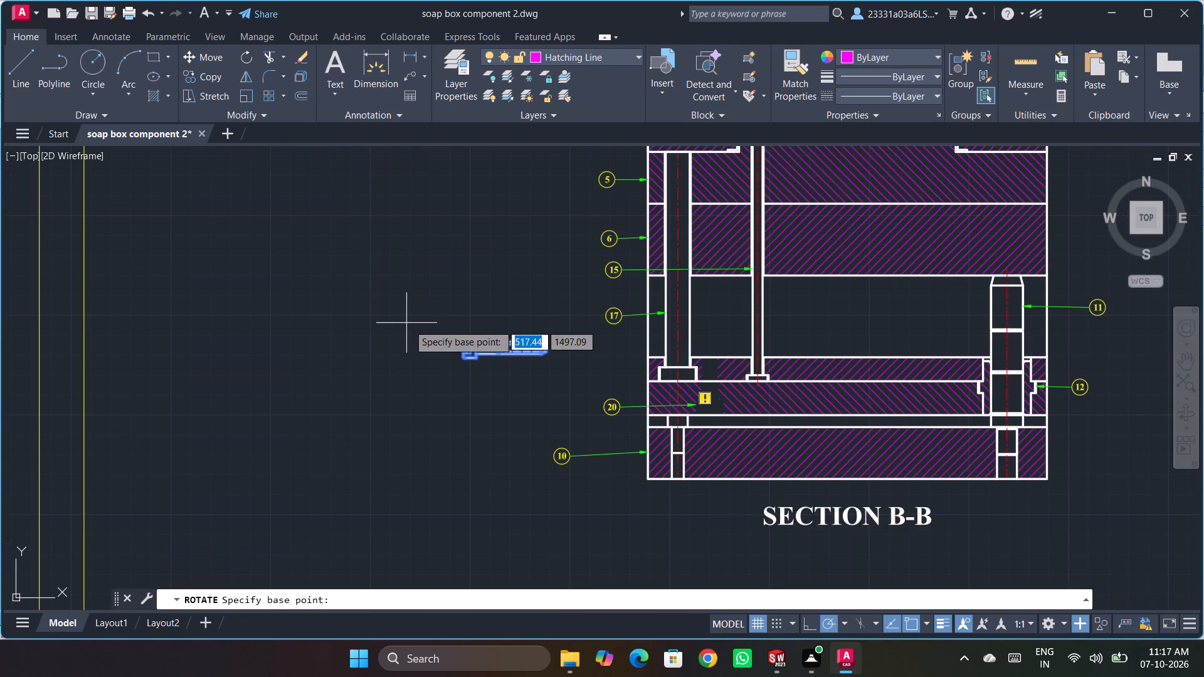
scroll(455, 346, "down", 6)
scroll(438, 350, "up", 6)
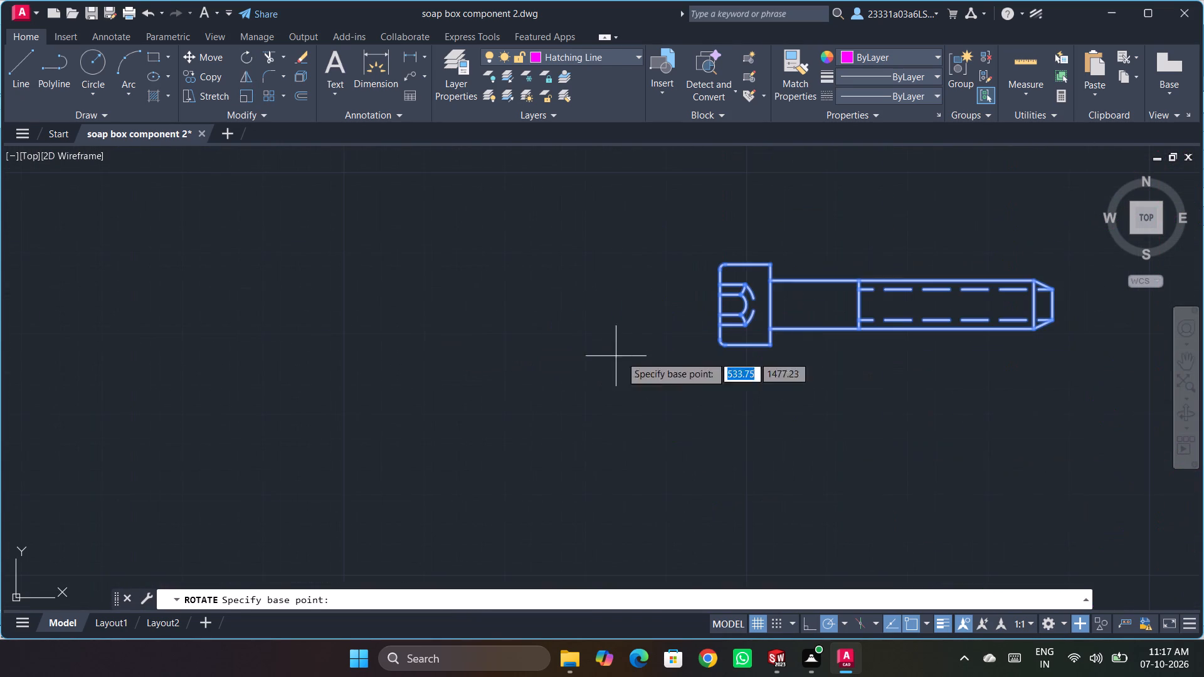
scroll(695, 349, "up", 1)
left_click(741, 277)
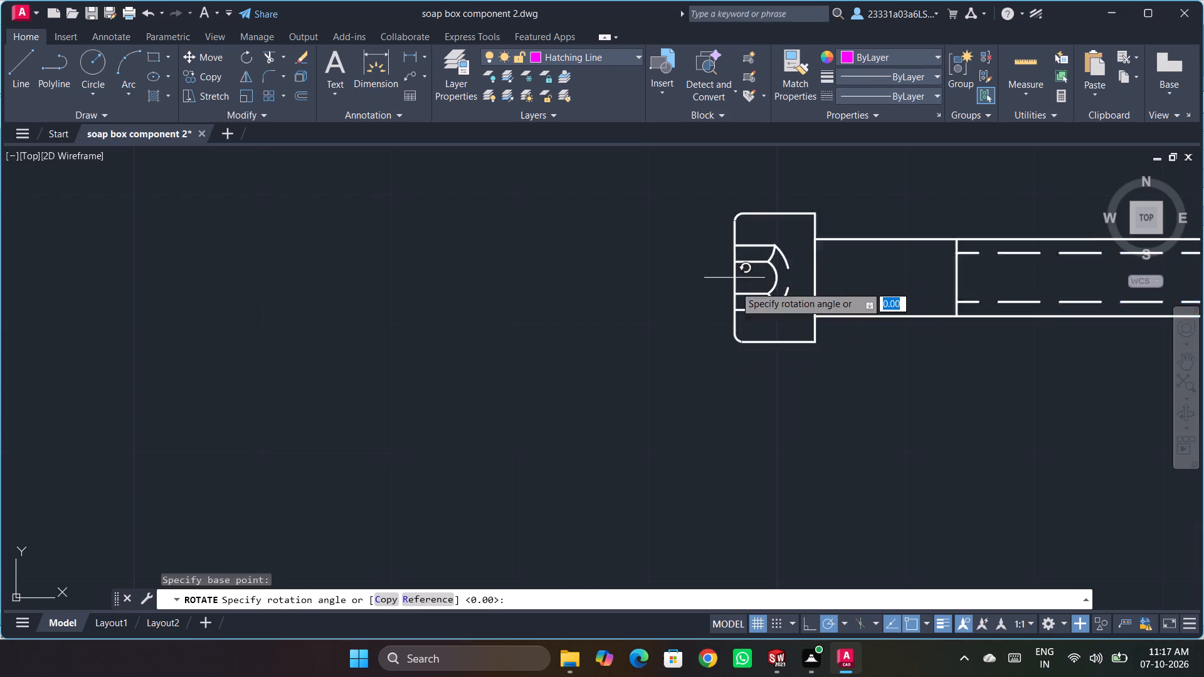
left_click(731, 246)
Draw a horizontal line about 40 mm long across the threaded part of the vertical bolt as a cutting edge.
scroll(699, 362, "up", 5)
scroll(699, 362, "down", 7)
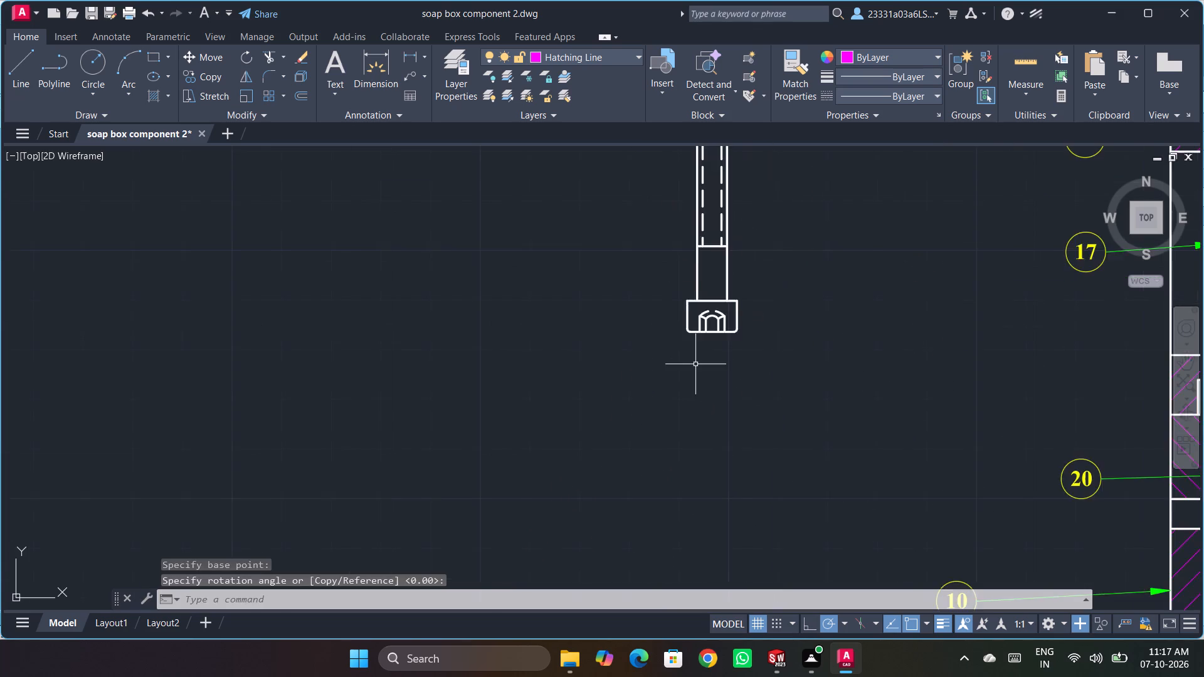
scroll(695, 364, "down", 4)
scroll(692, 348, "up", 5)
scroll(726, 355, "down", 2)
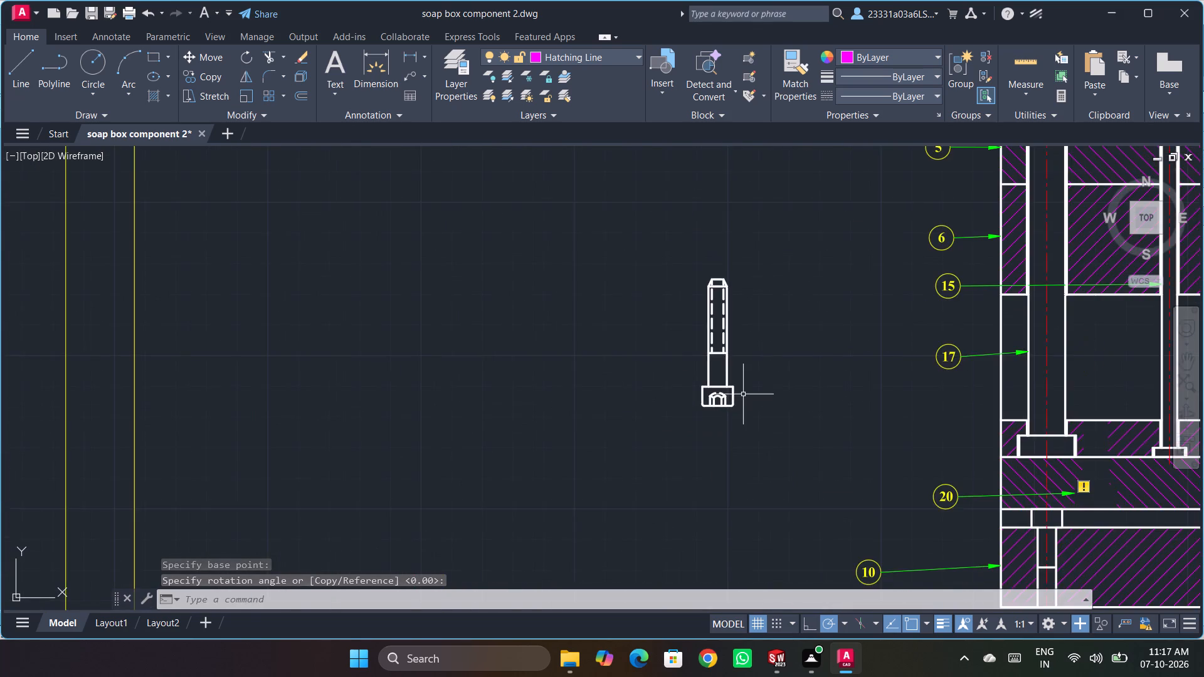
scroll(743, 394, "up", 3)
scroll(739, 395, "down", 2)
scroll(741, 359, "up", 1)
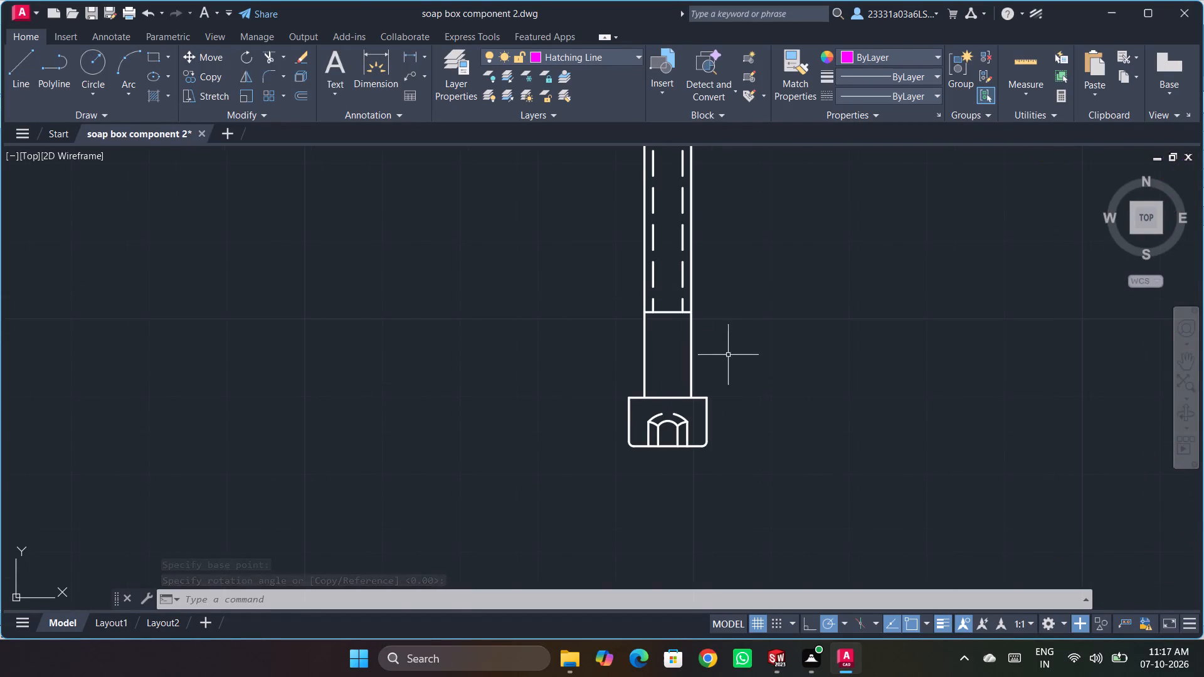
scroll(723, 357, "down", 2)
scroll(702, 335, "up", 1)
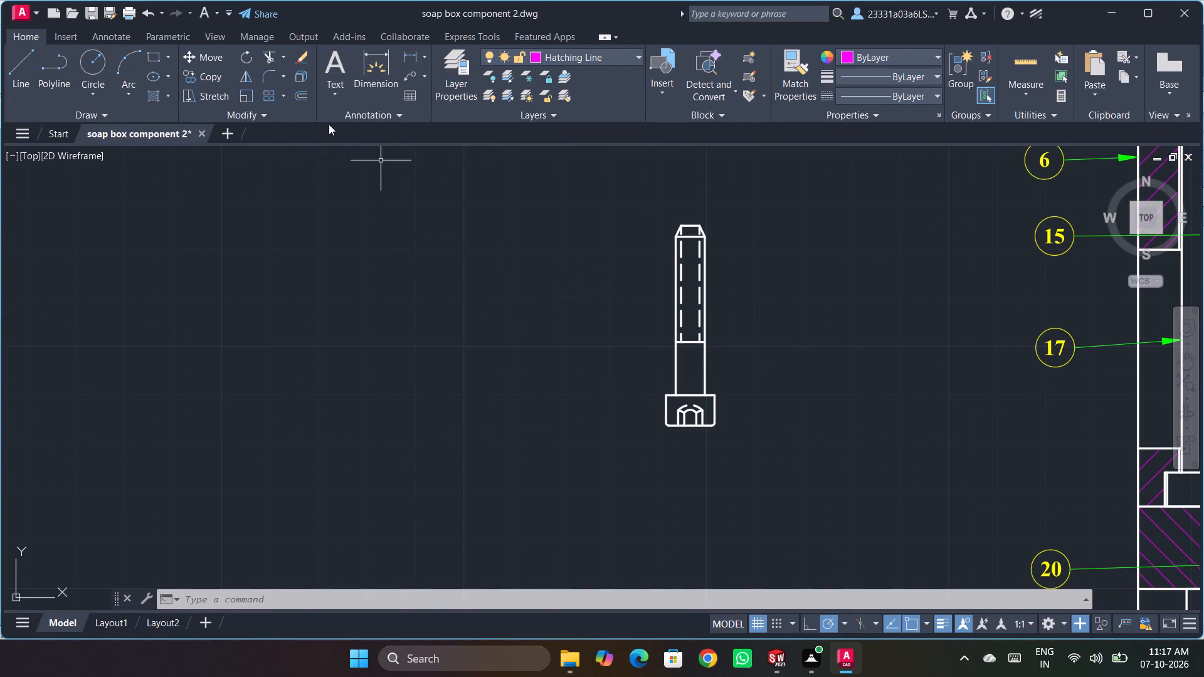
left_click(30, 54)
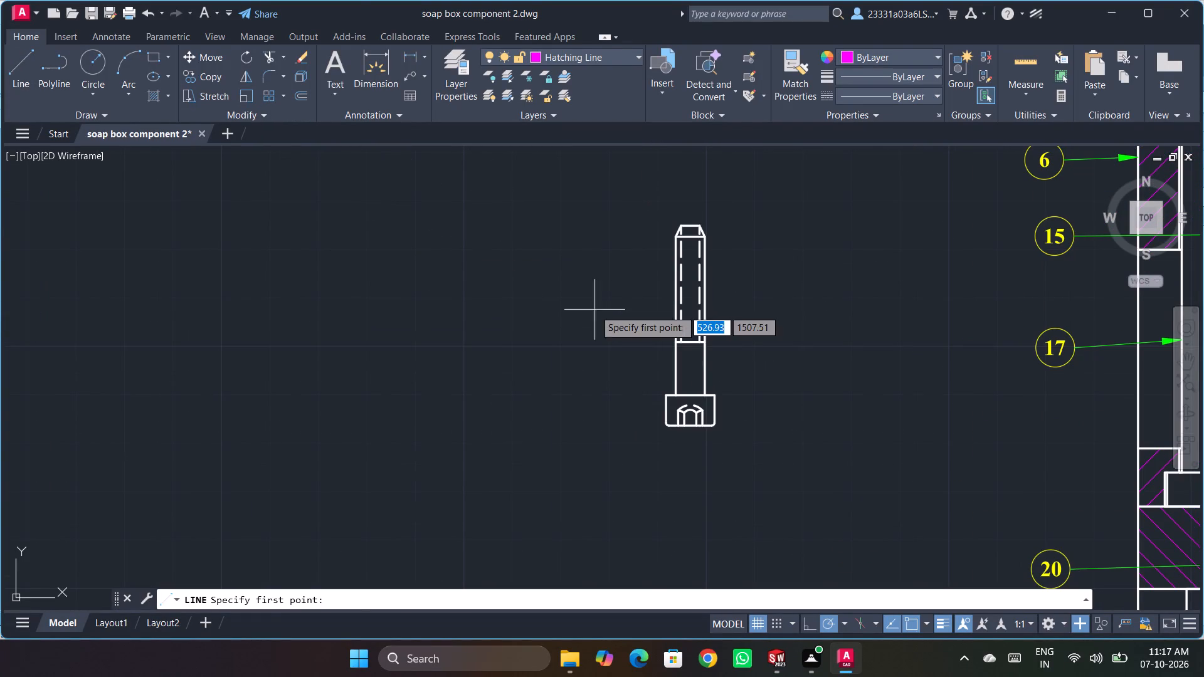
left_click_drag(584, 299, 773, 306)
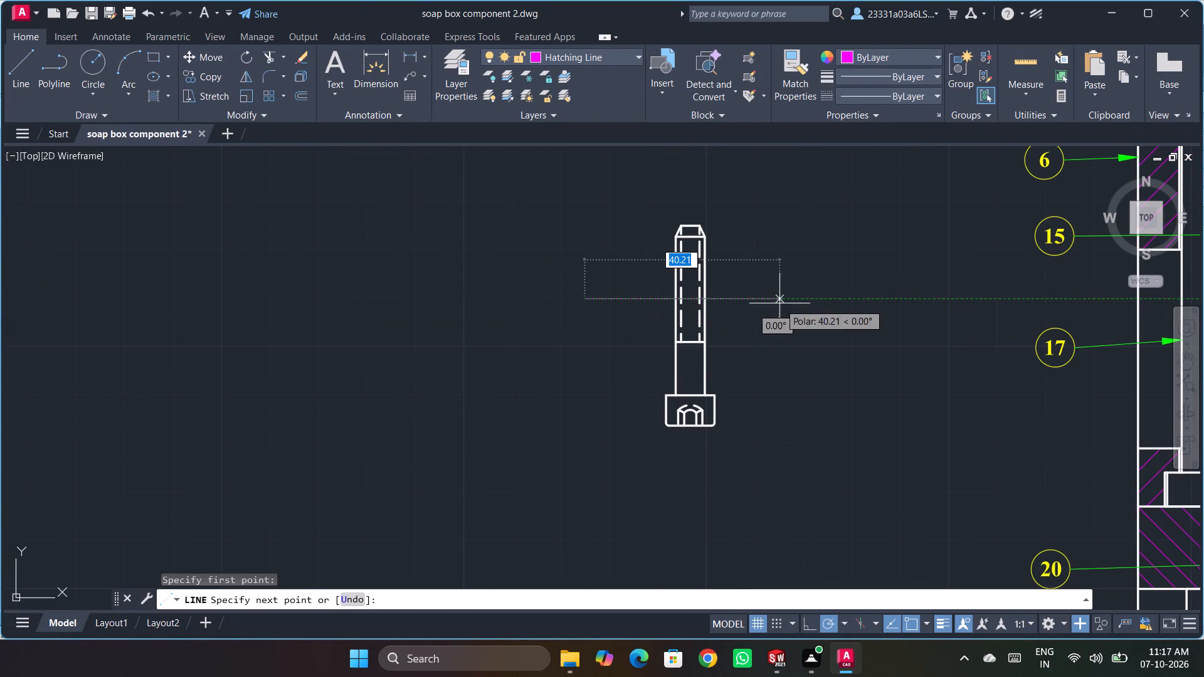
left_click(779, 303)
key("Escape")
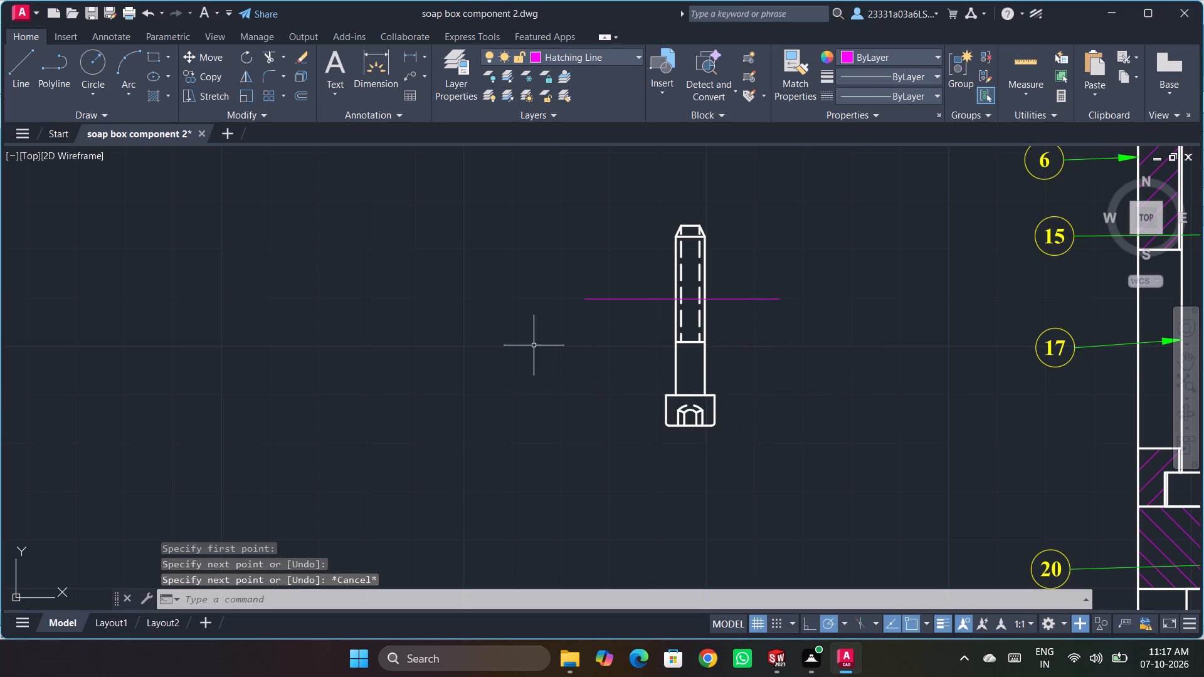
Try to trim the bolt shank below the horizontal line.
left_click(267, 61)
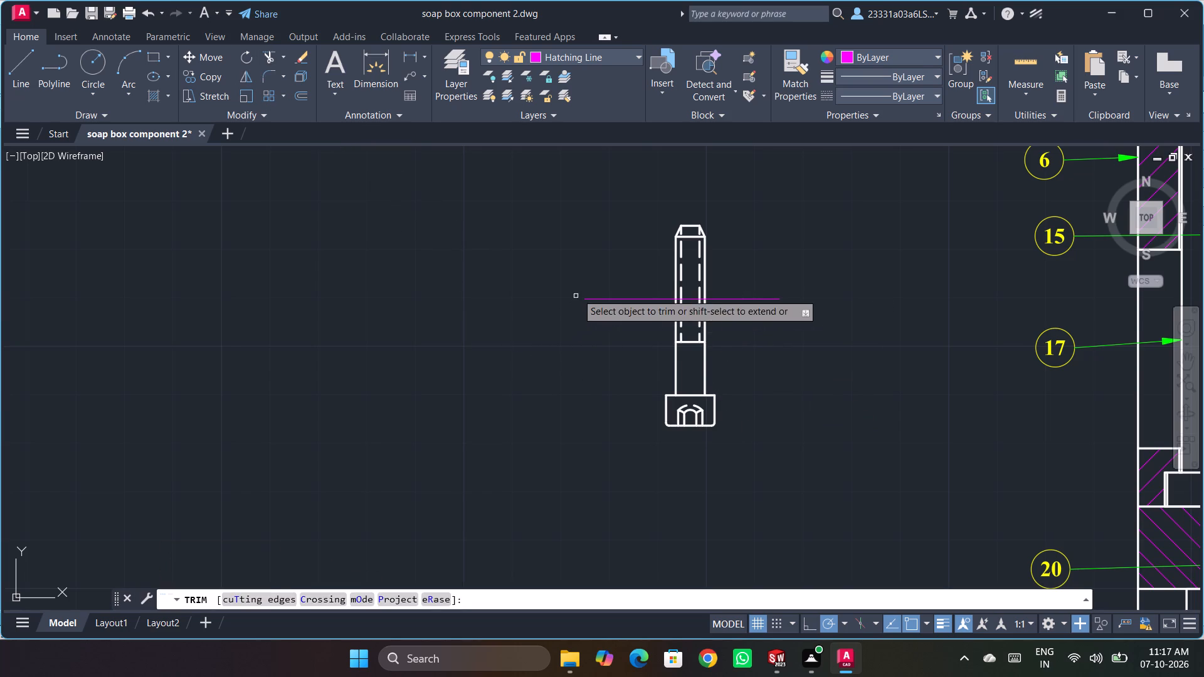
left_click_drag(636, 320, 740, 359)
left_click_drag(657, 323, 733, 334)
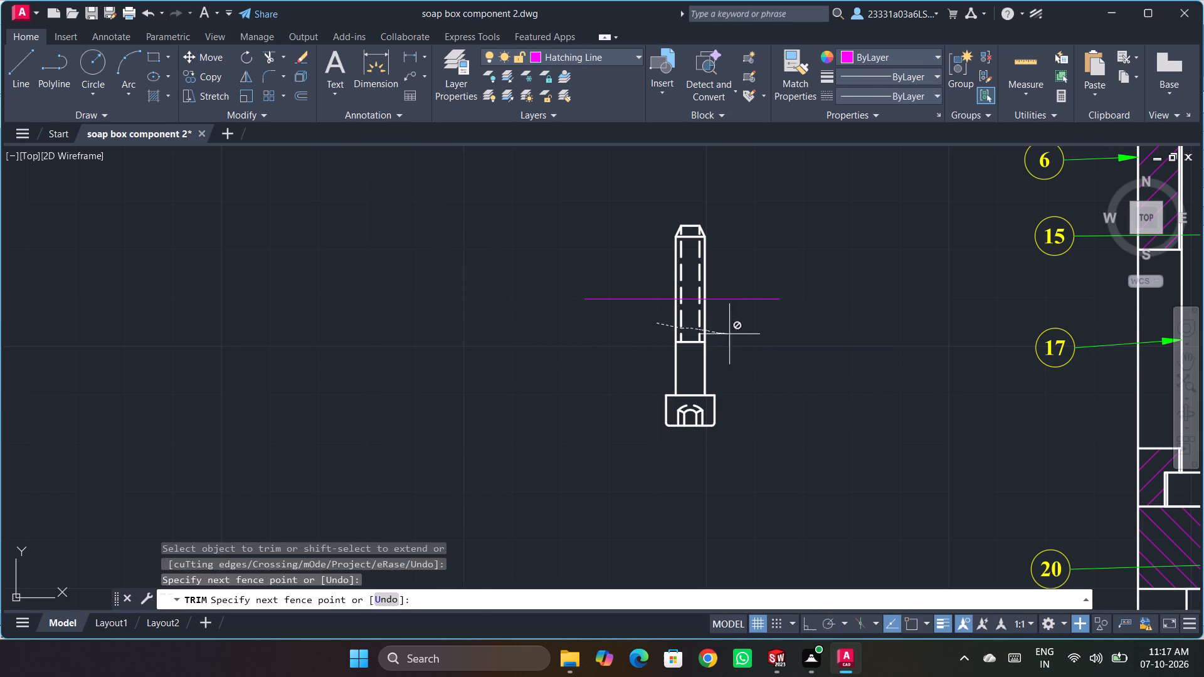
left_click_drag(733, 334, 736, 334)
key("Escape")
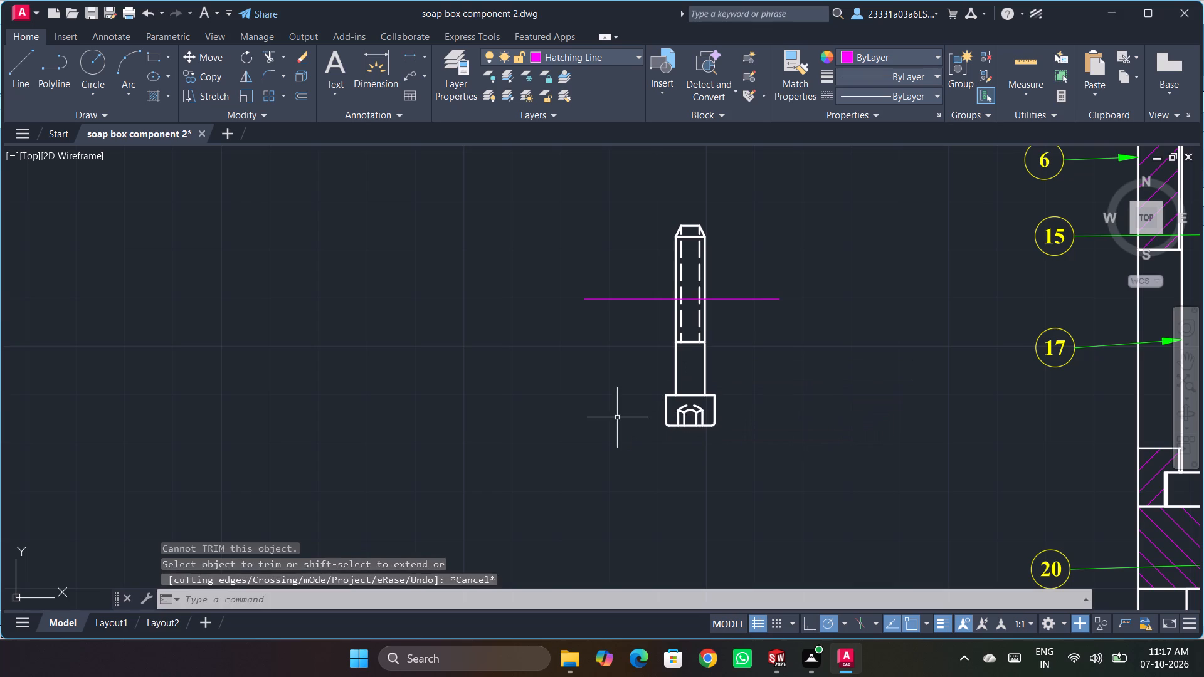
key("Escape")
Explode the vertical hex socket bolt block into separate lines.
left_click_drag(636, 219, 650, 471)
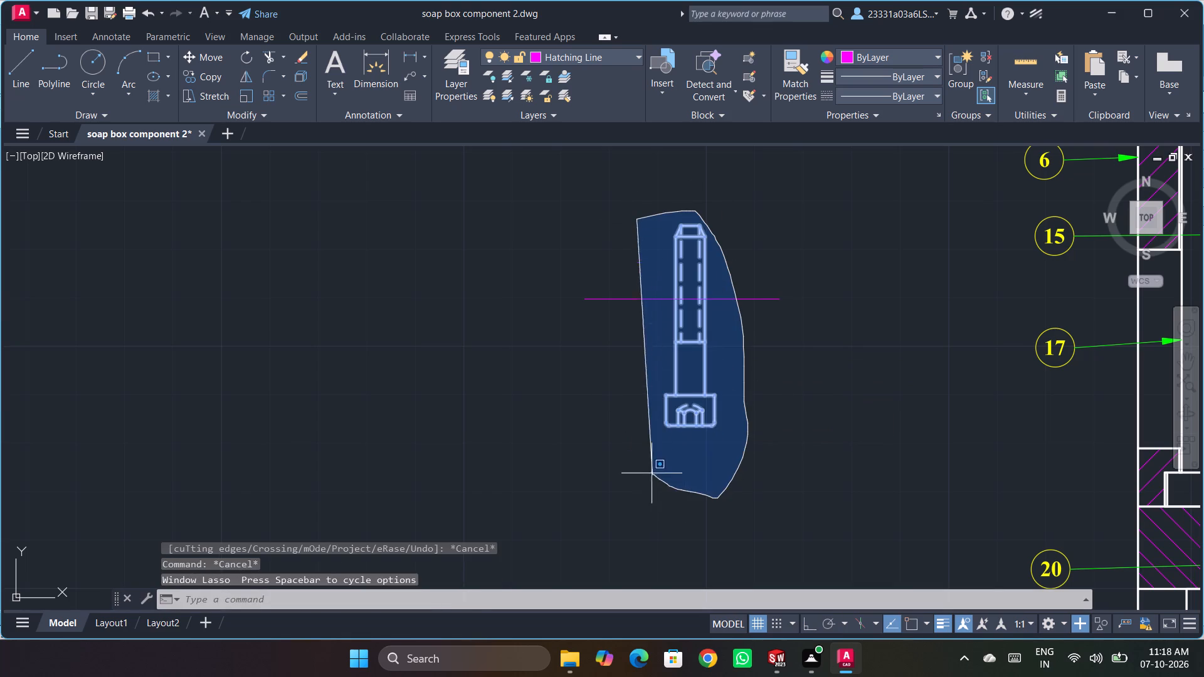
left_click_drag(650, 471, 636, 453)
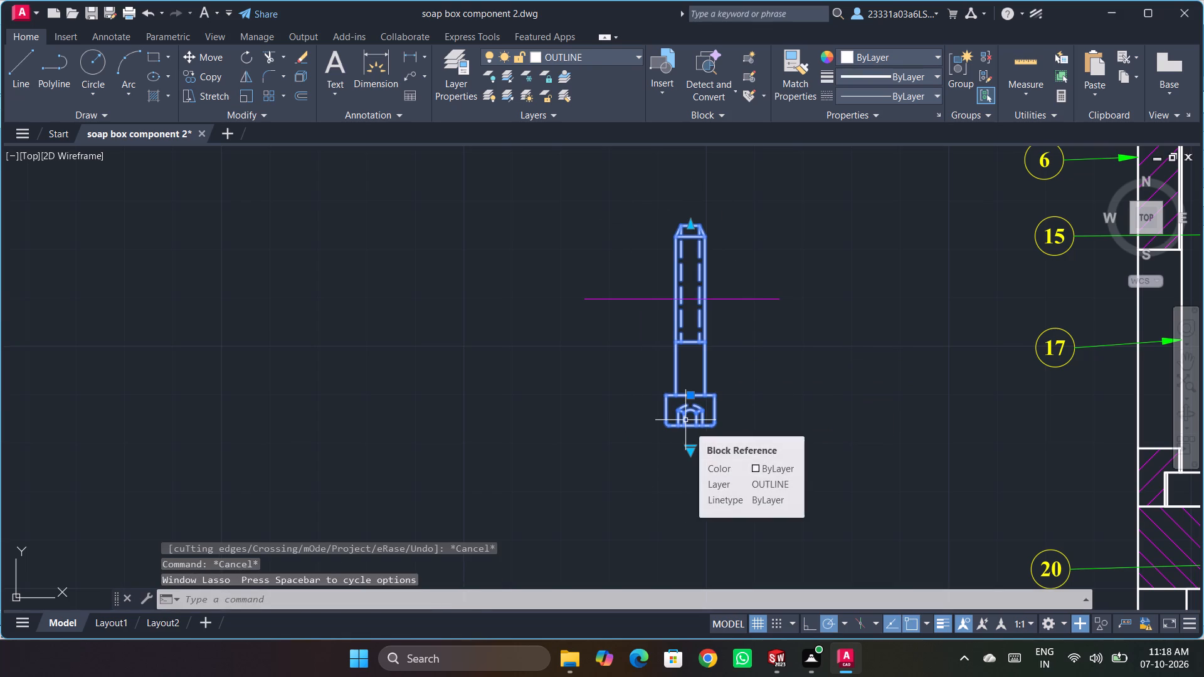
key("x")
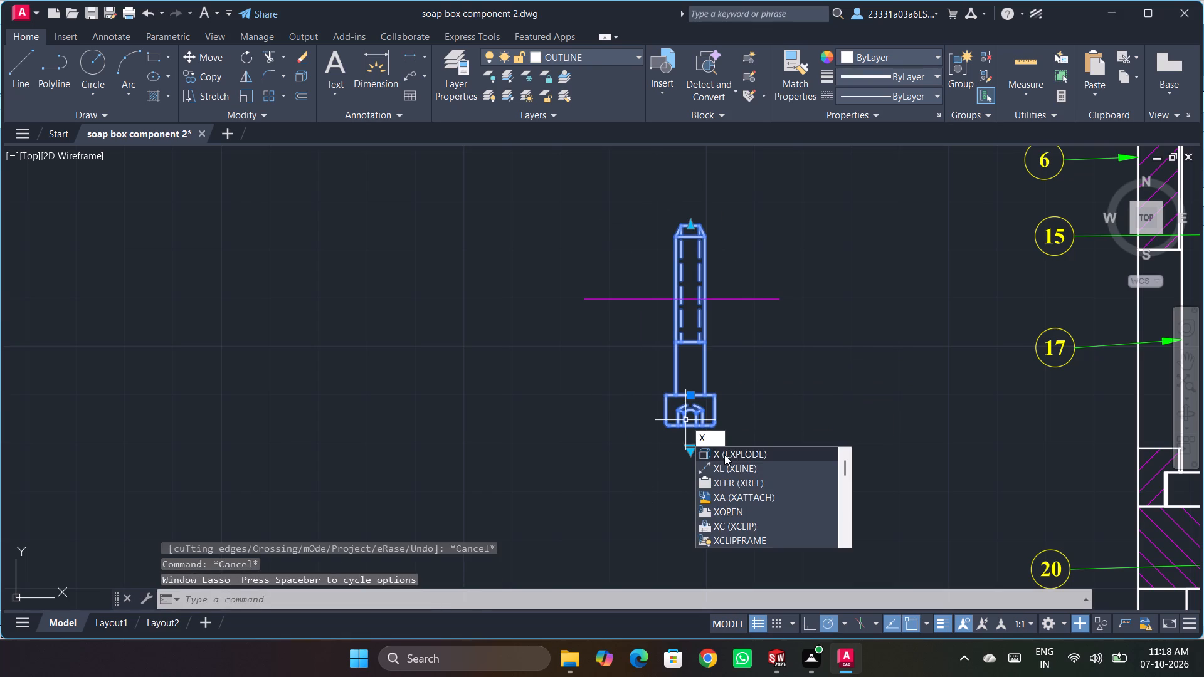
left_click(724, 454)
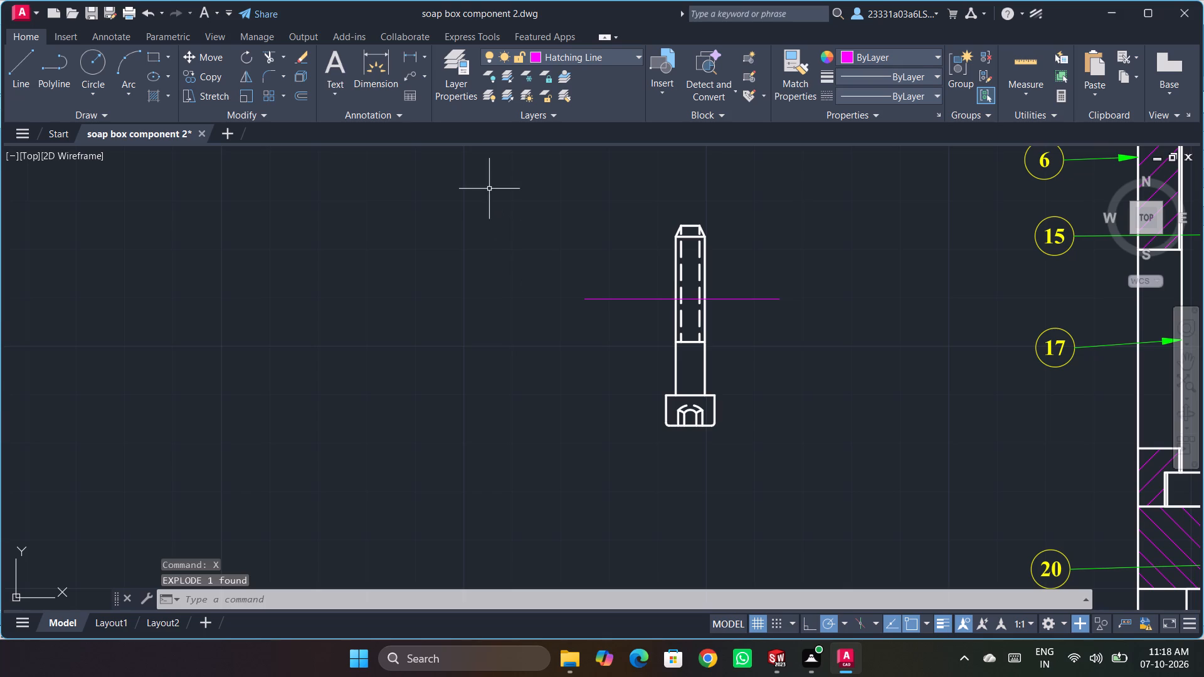
Trim away all shank and thread lines between the horizontal line and the bolt head.
left_click(270, 56)
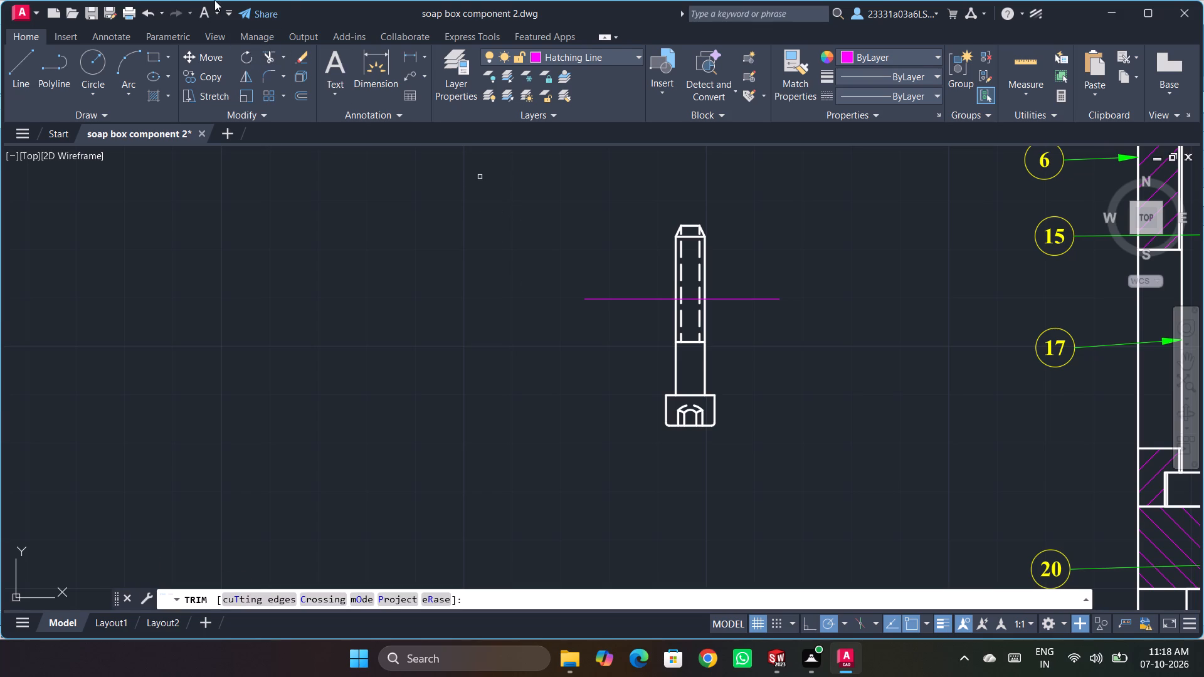
left_click_drag(647, 337, 766, 364)
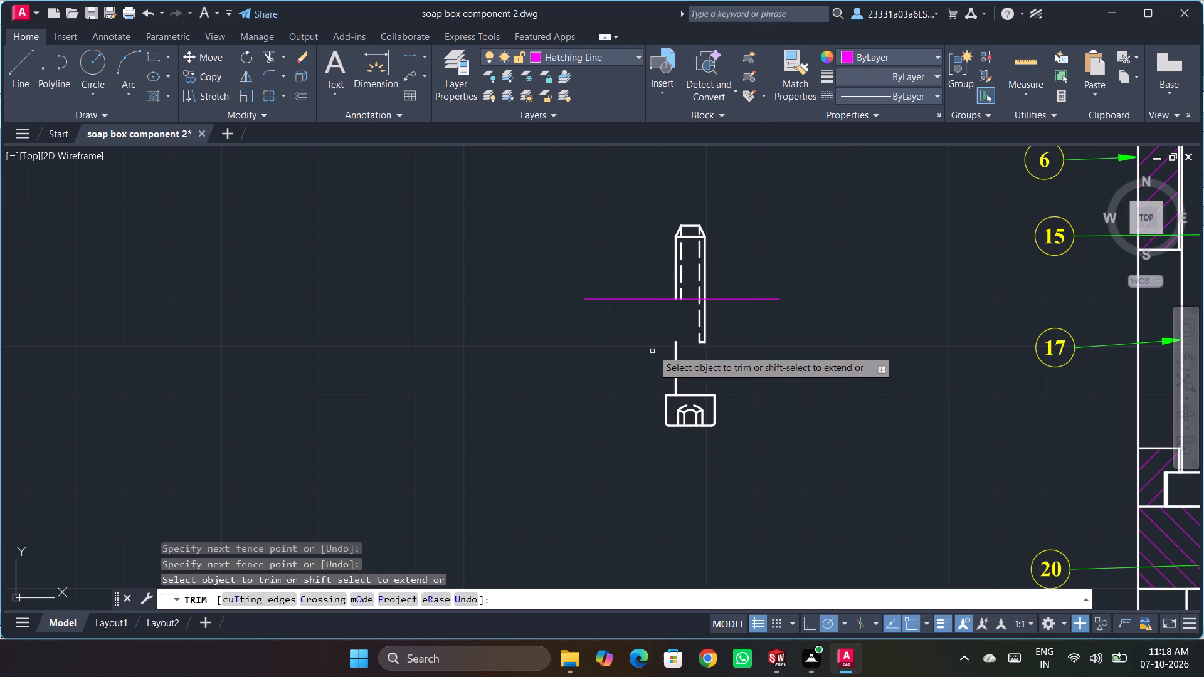
left_click_drag(662, 353, 714, 374)
left_click_drag(685, 320, 737, 324)
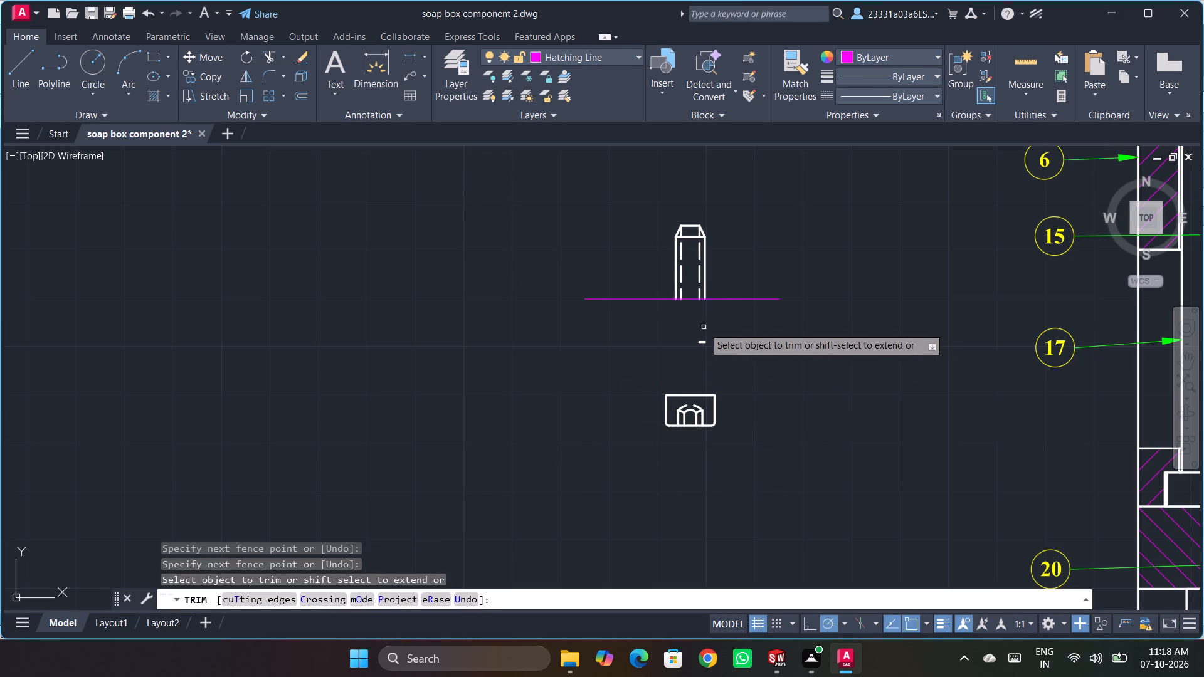
left_click_drag(696, 327, 709, 351)
left_click_drag(703, 348, 700, 340)
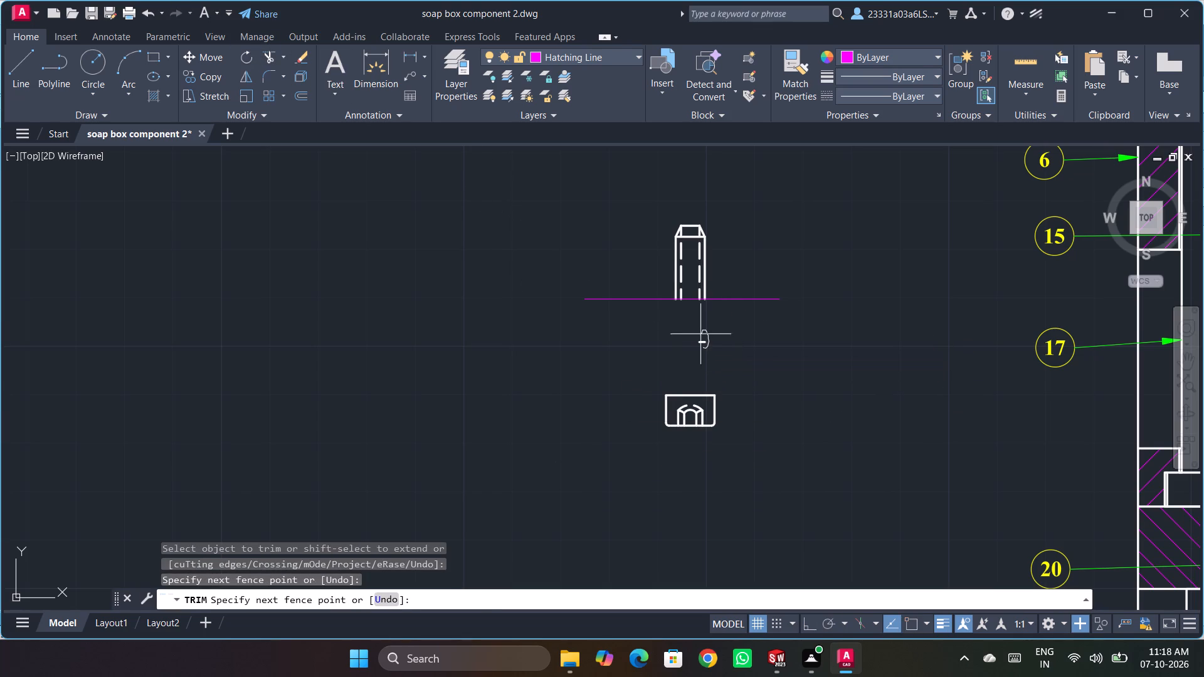
left_click_drag(700, 340, 700, 338)
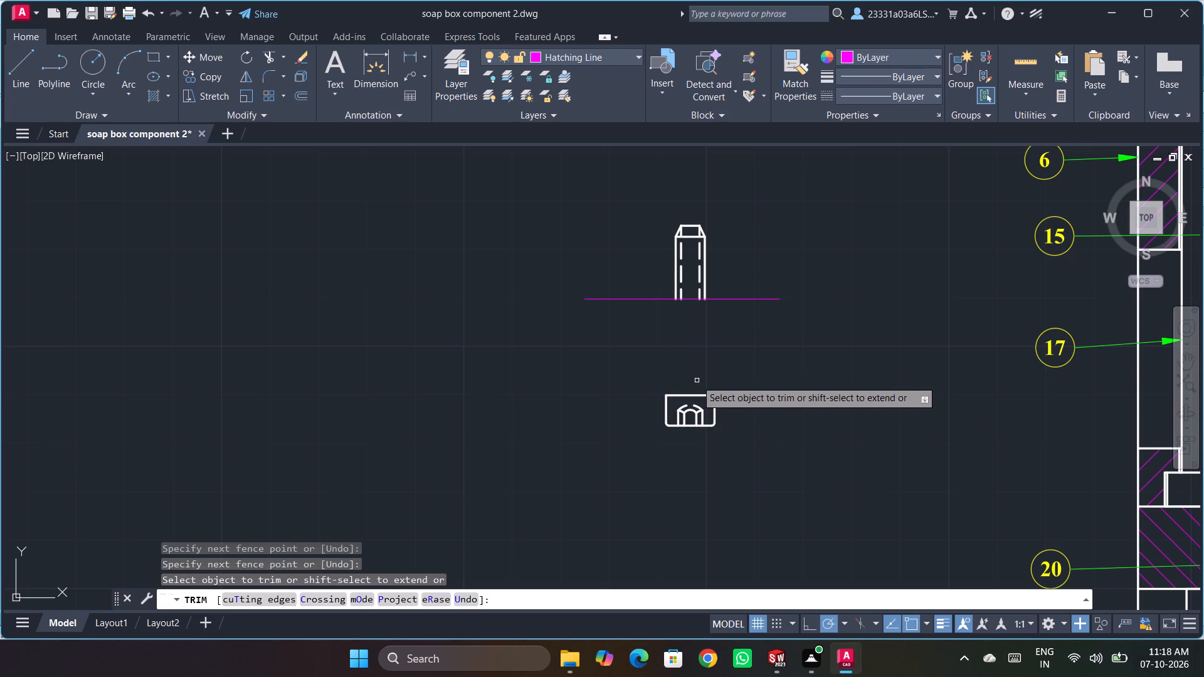
key("Escape")
key("Escape")
key("Escape")
key("Escape")
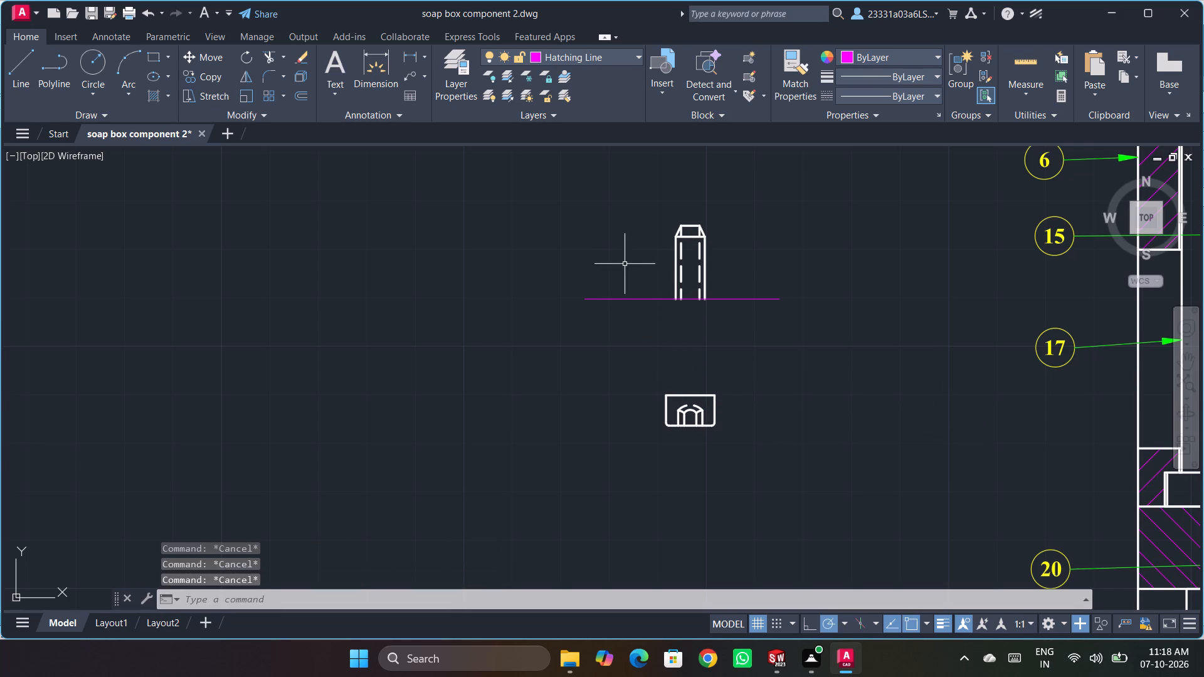
Move the bolt's cut-off threaded end and its shank lines about 17 mm straight down toward the bolt head.
left_click_drag(646, 213, 688, 351)
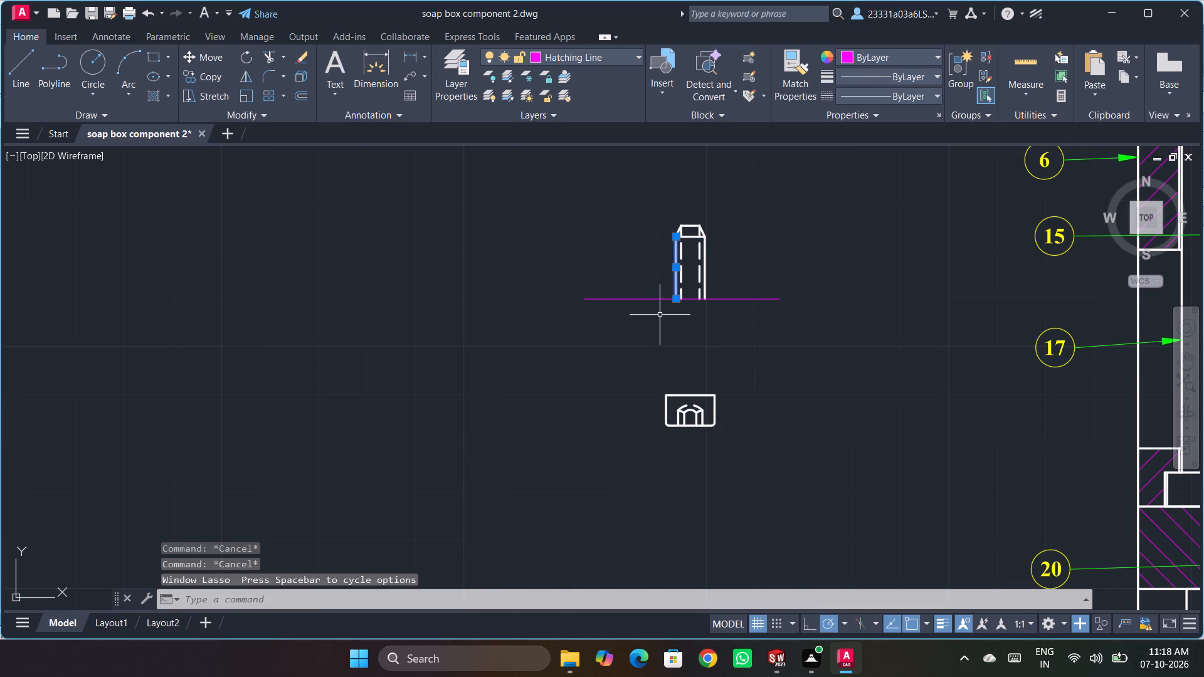
left_click_drag(638, 214, 644, 215)
left_click(732, 325)
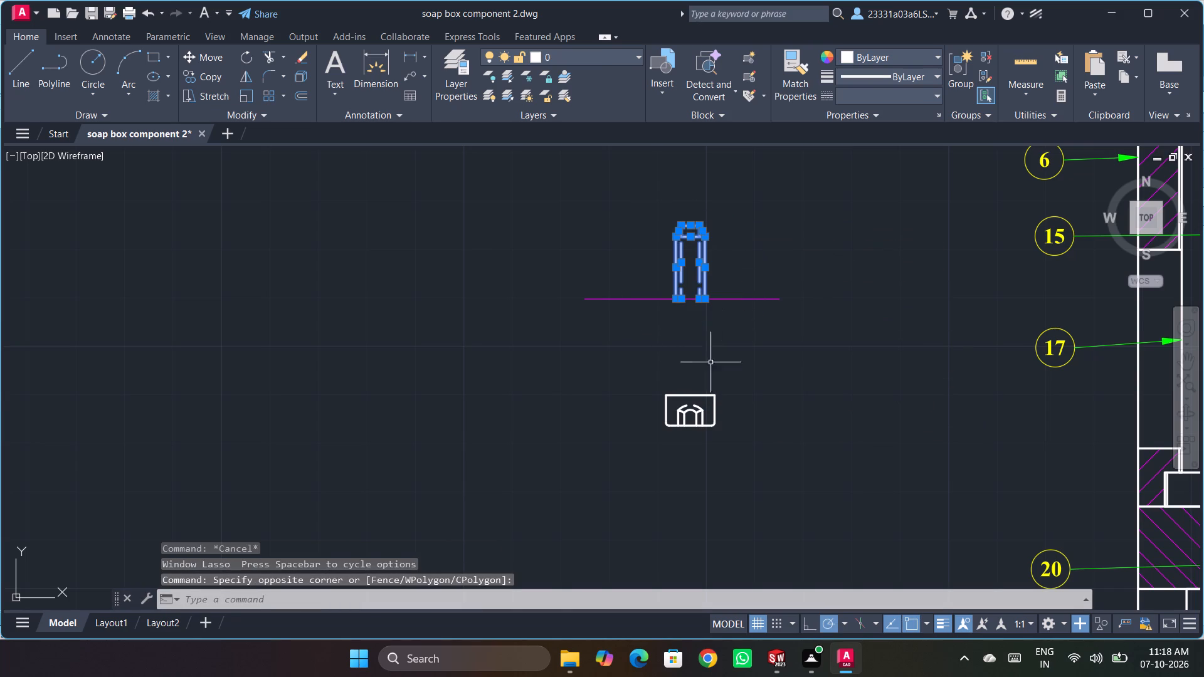
left_click(214, 63)
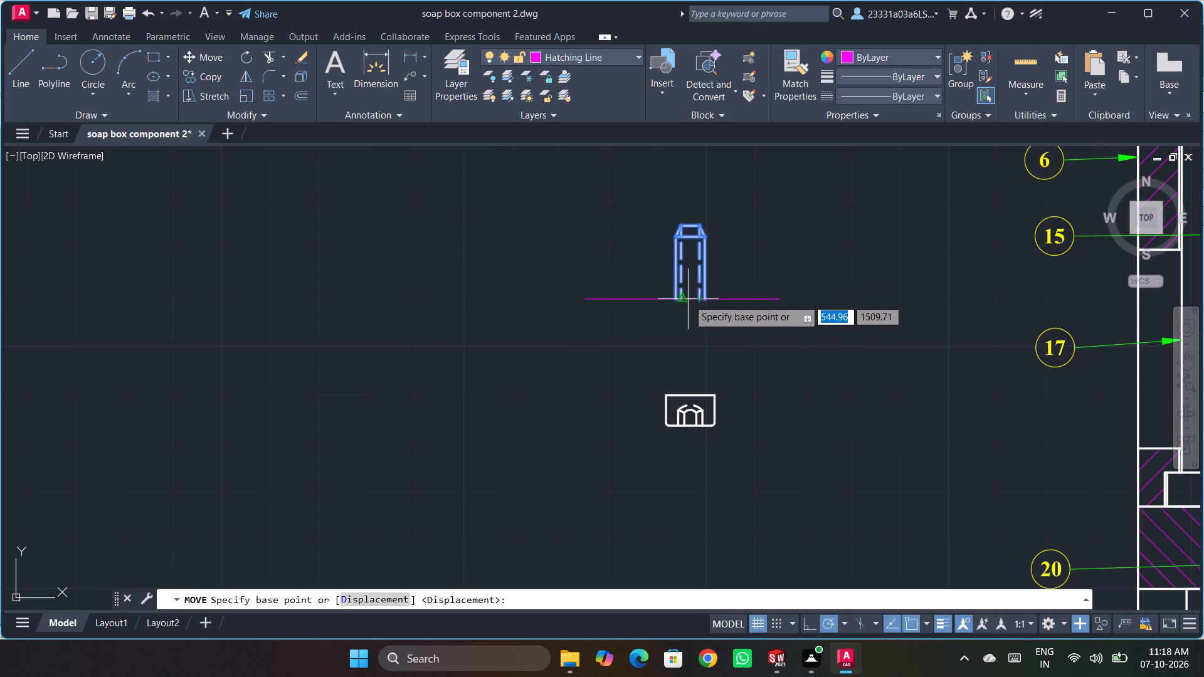
scroll(677, 303, "up", 5)
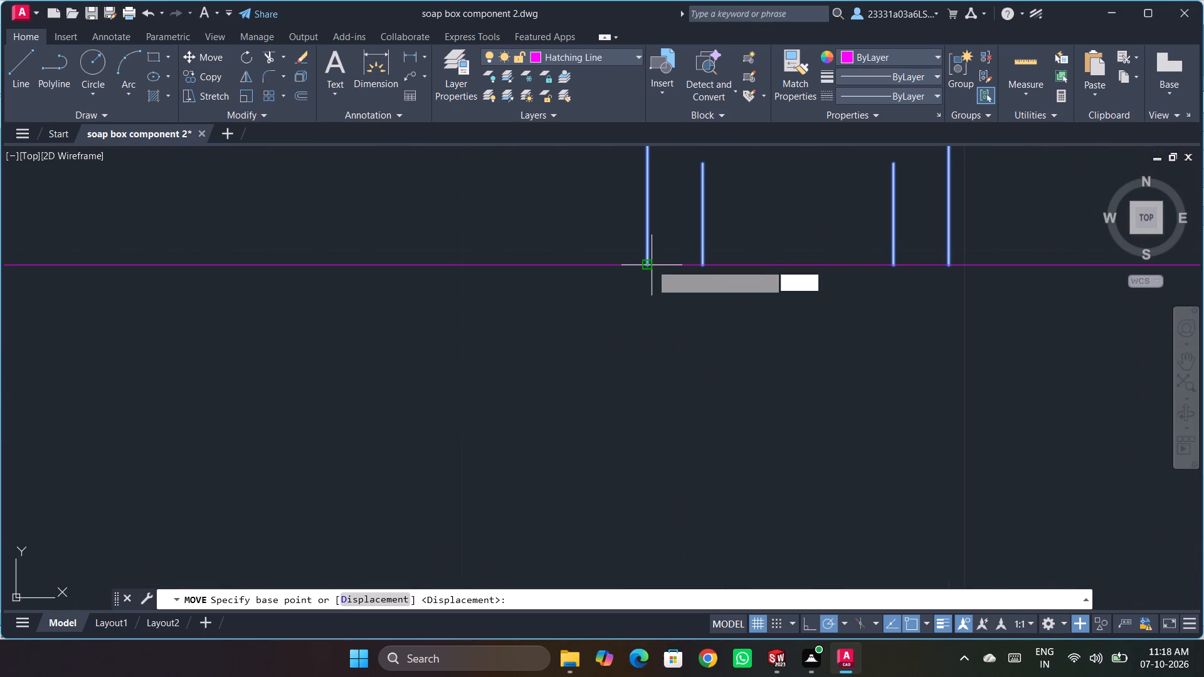
left_click(652, 265)
scroll(667, 411, "down", 5)
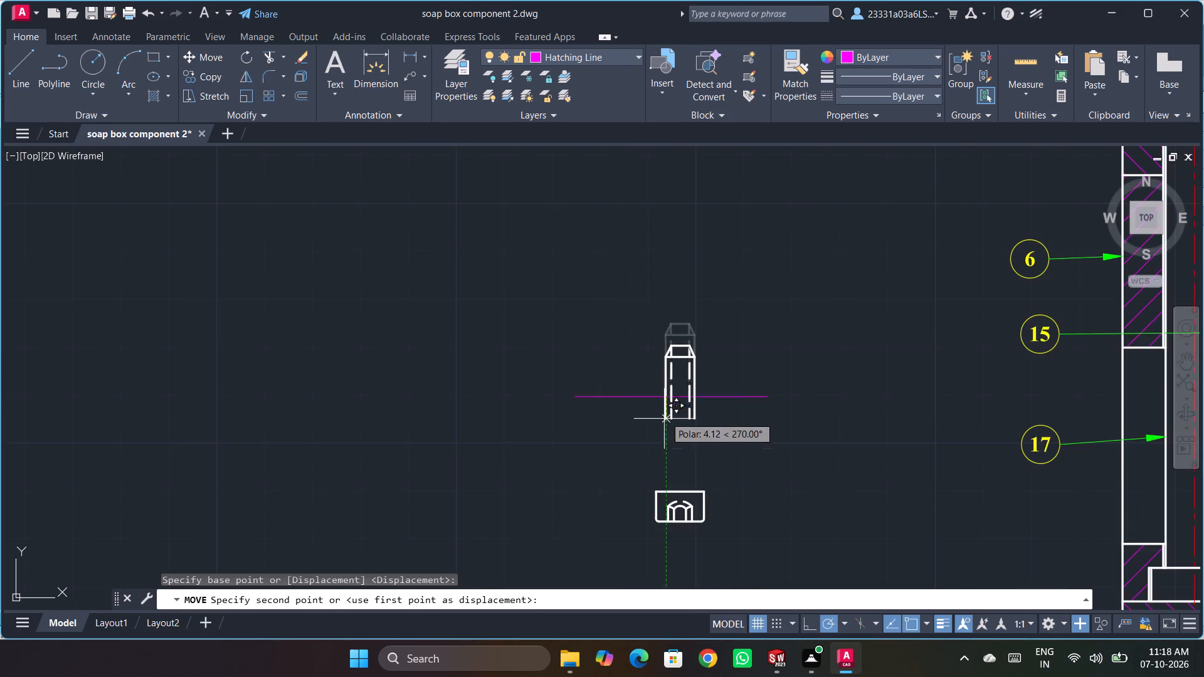
scroll(662, 432, "up", 4)
scroll(668, 452, "down", 6)
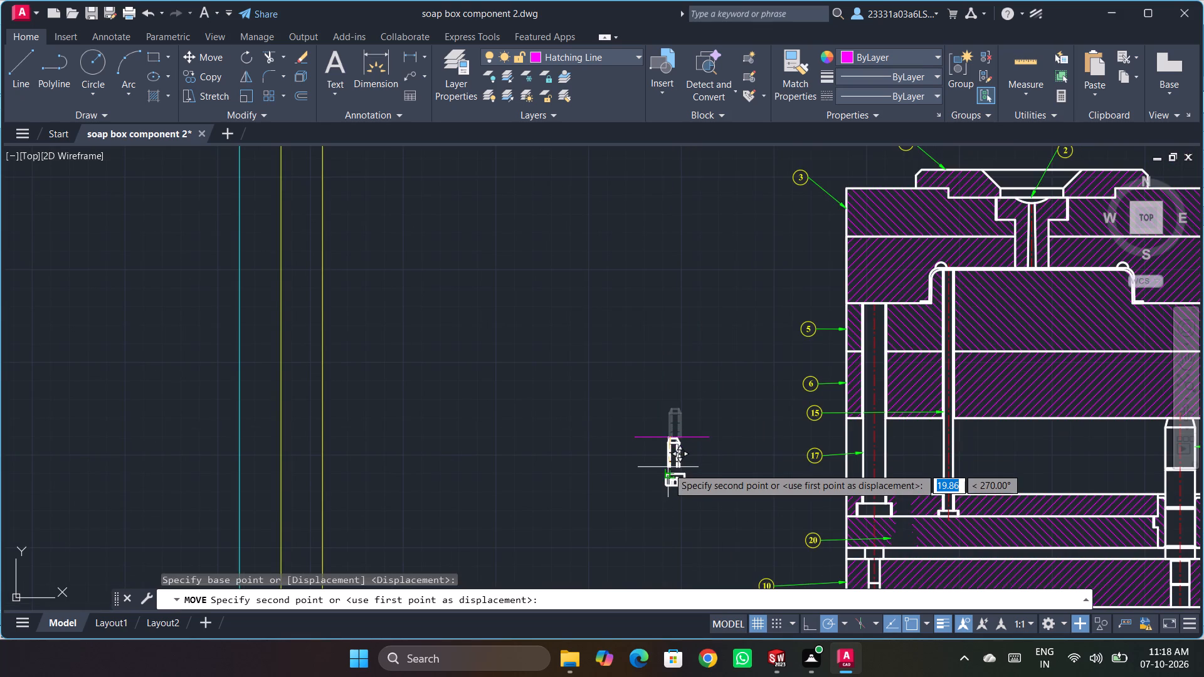
scroll(671, 471, "up", 5)
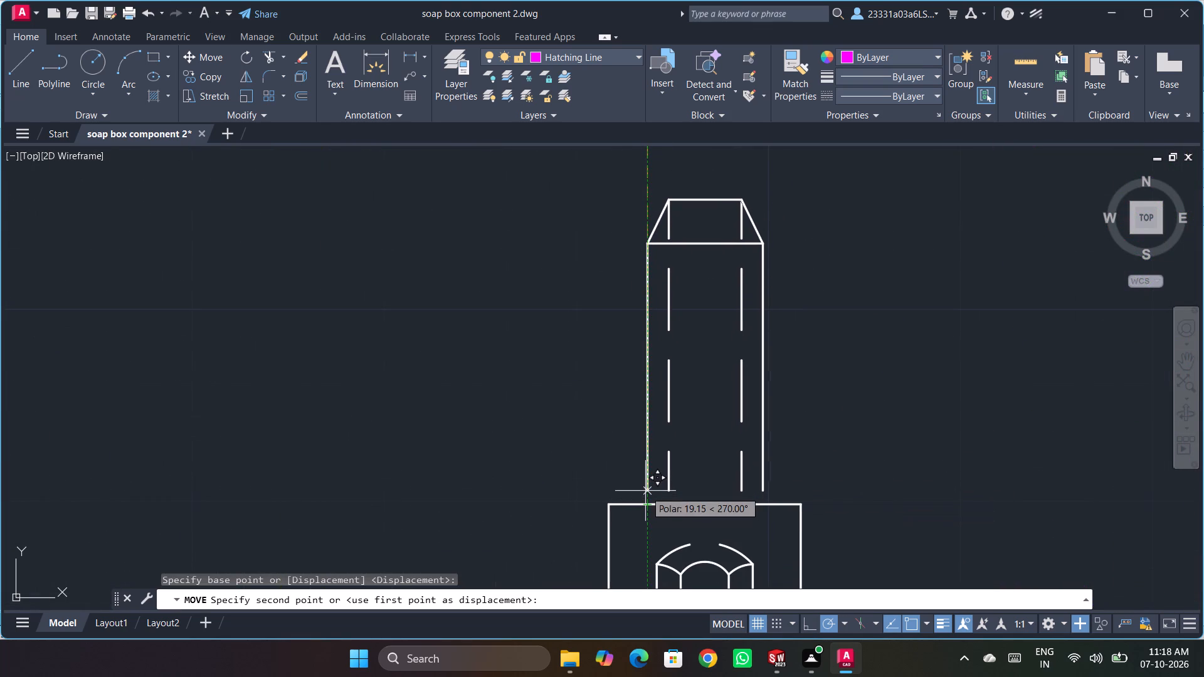
left_click(643, 451)
Make OUTLINE the current layer.
scroll(571, 451, "up", 4)
scroll(571, 451, "down", 7)
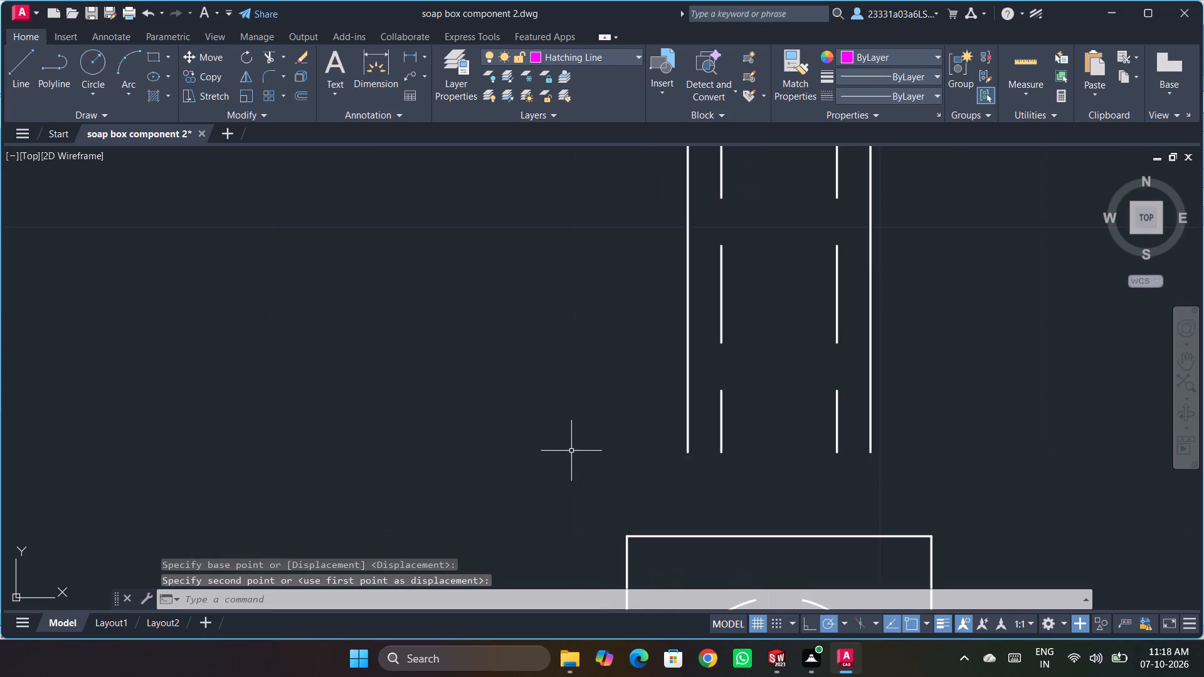
scroll(571, 451, "down", 4)
scroll(801, 445, "up", 1)
scroll(810, 468, "down", 2)
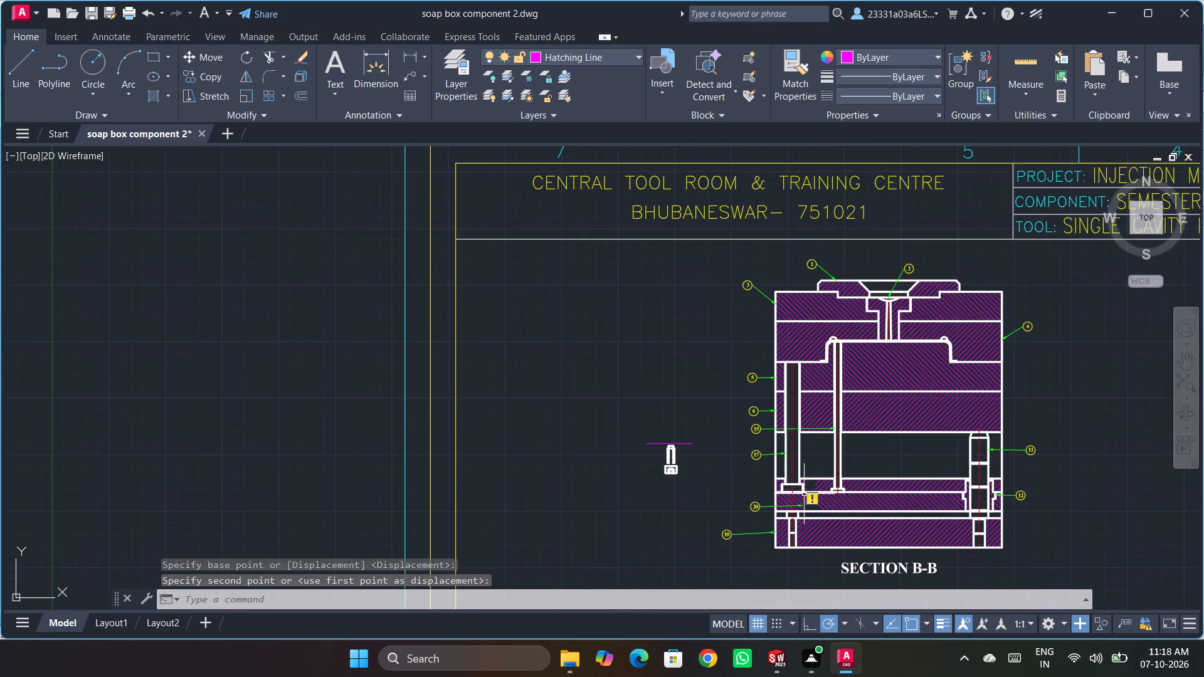
scroll(801, 512, "up", 3)
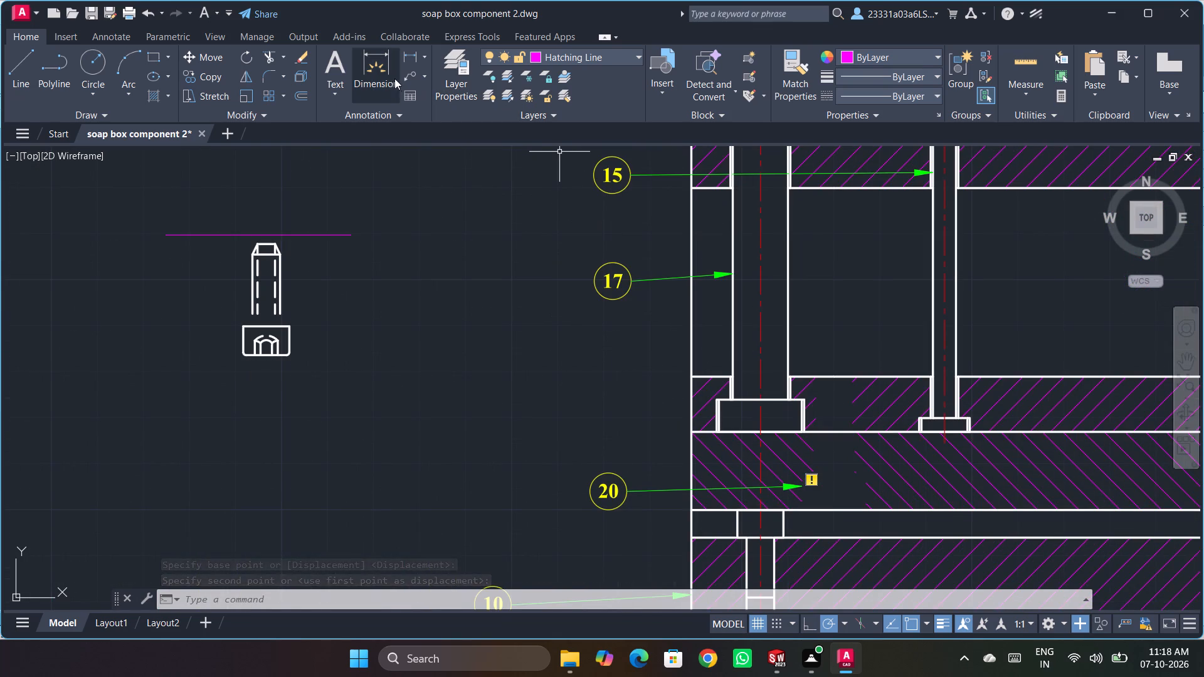
left_click(541, 59)
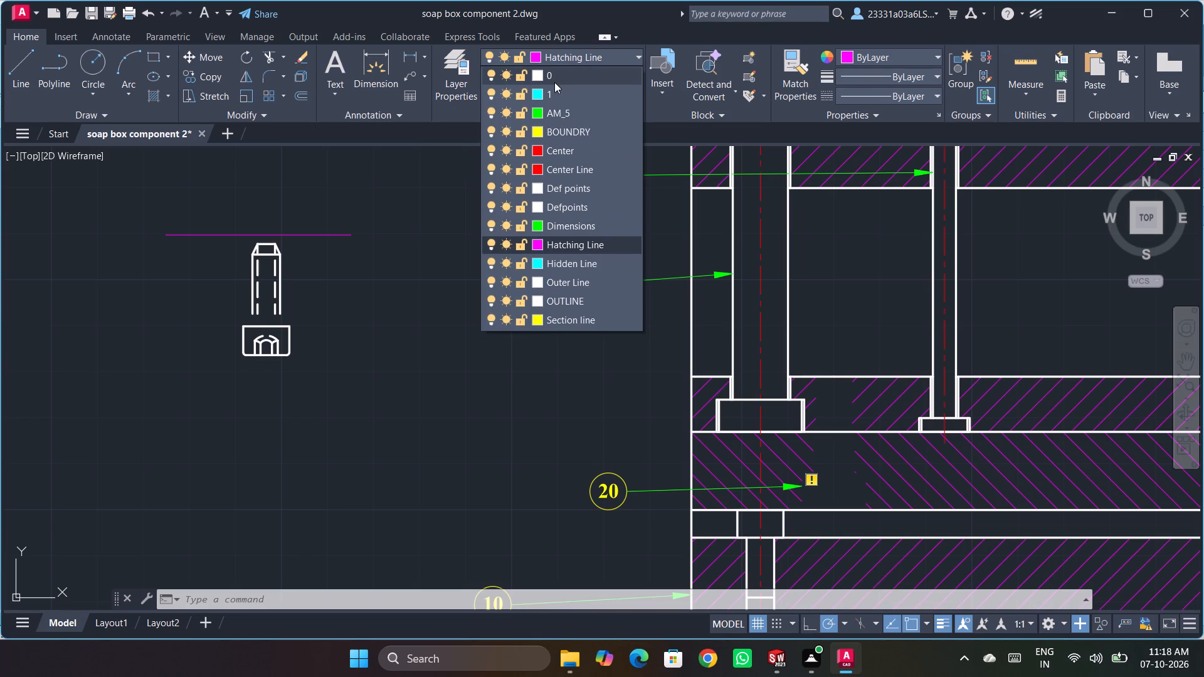
left_click(557, 295)
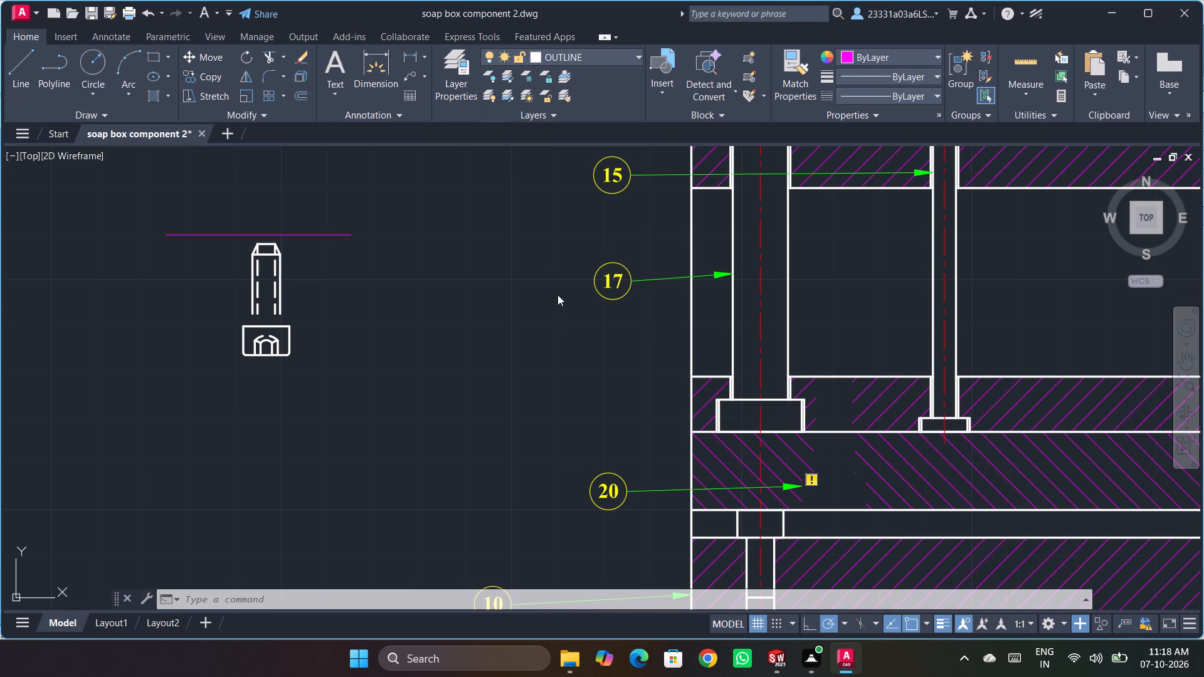
Measure the combined height of the two adjoining hatched plates at balloon 20.
left_click(389, 71)
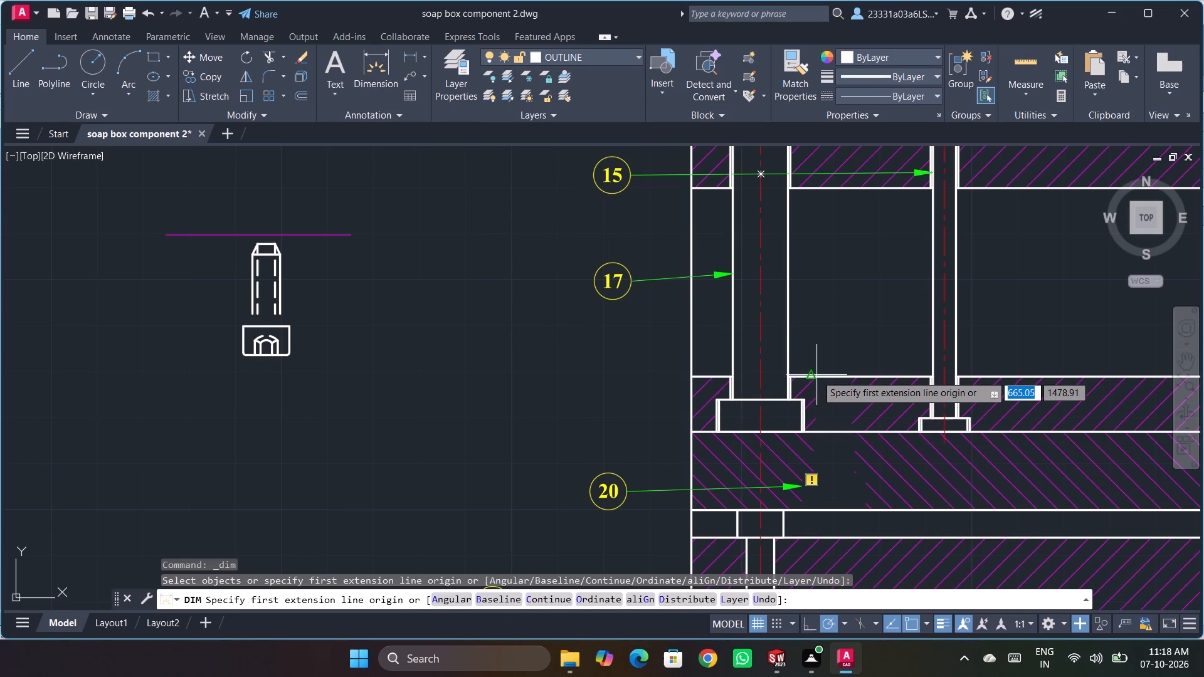
left_click(816, 375)
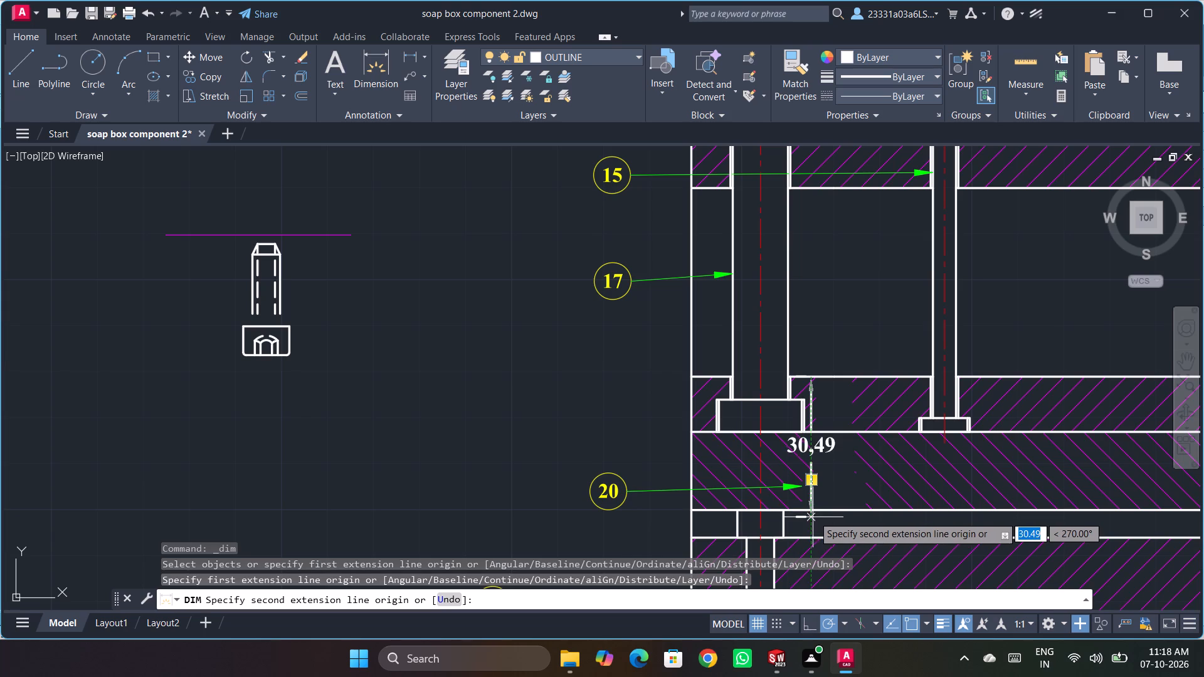
left_click(813, 510)
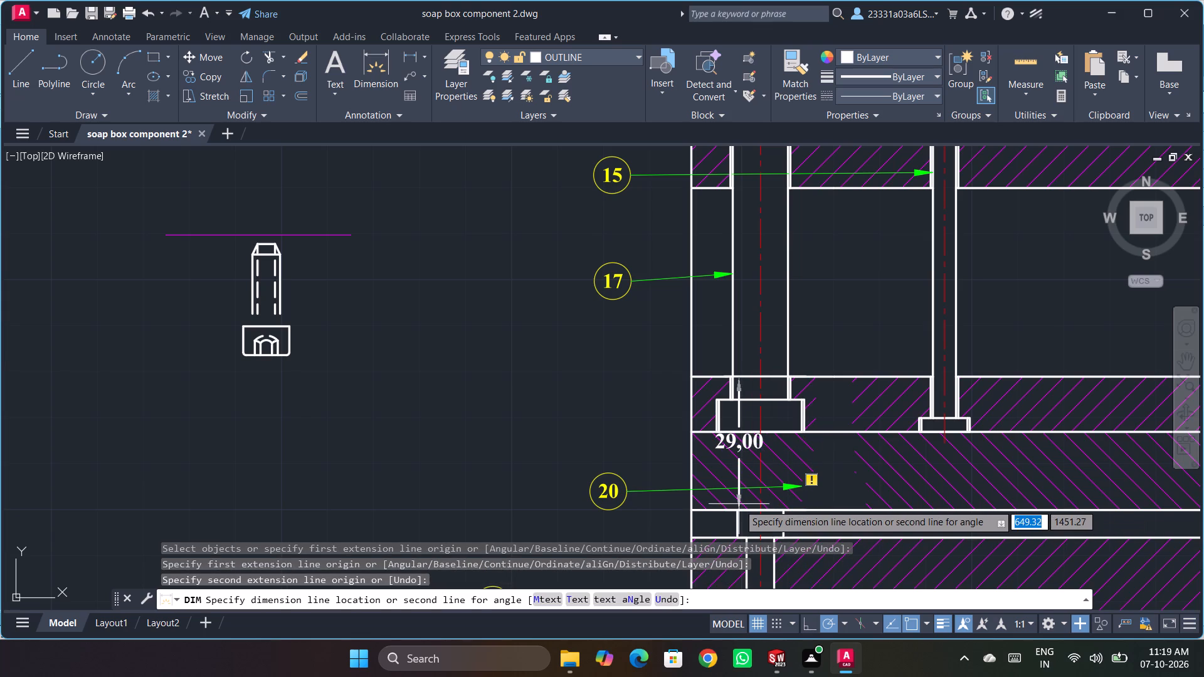
key("Escape")
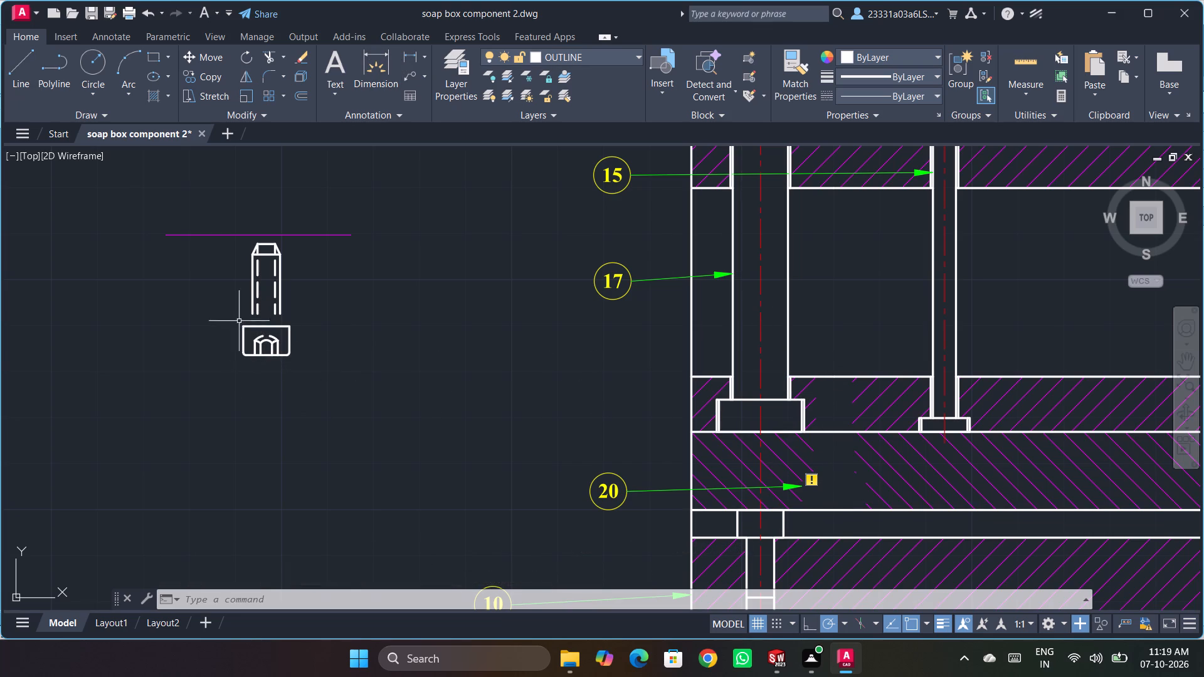
Extend the two outer shank lines down to the top edge of the bolt head.
scroll(232, 300, "down", 5)
scroll(238, 312, "up", 5)
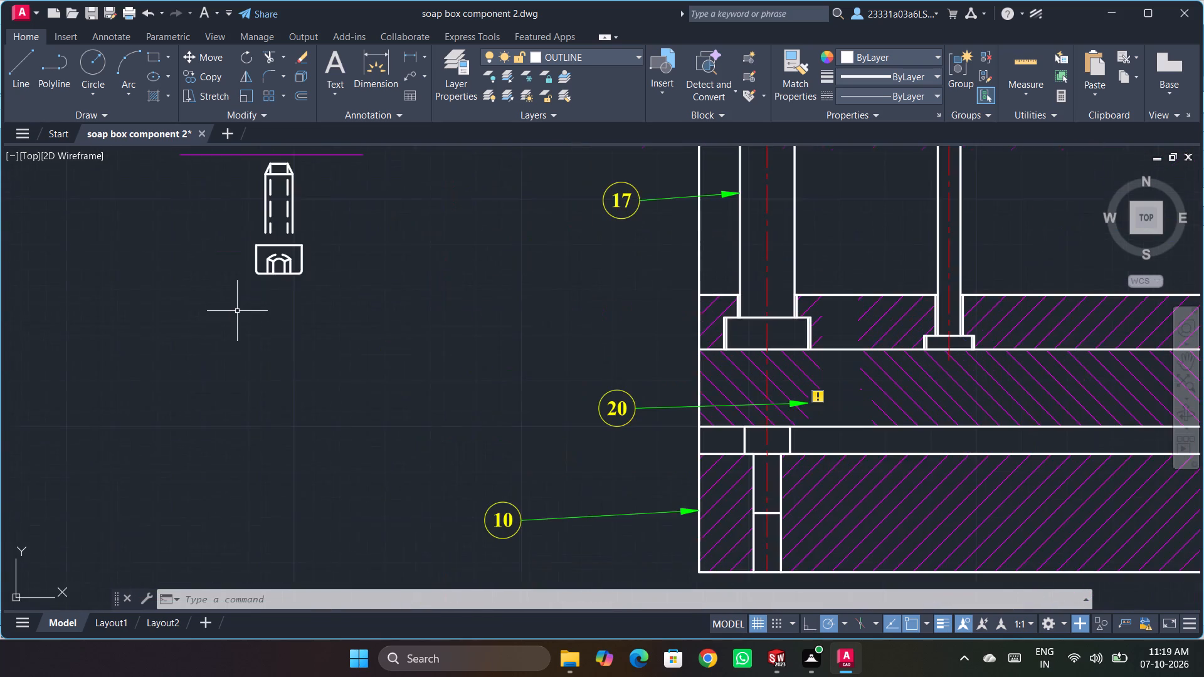
scroll(270, 220, "up", 2)
scroll(296, 372, "down", 3)
scroll(292, 350, "up", 1)
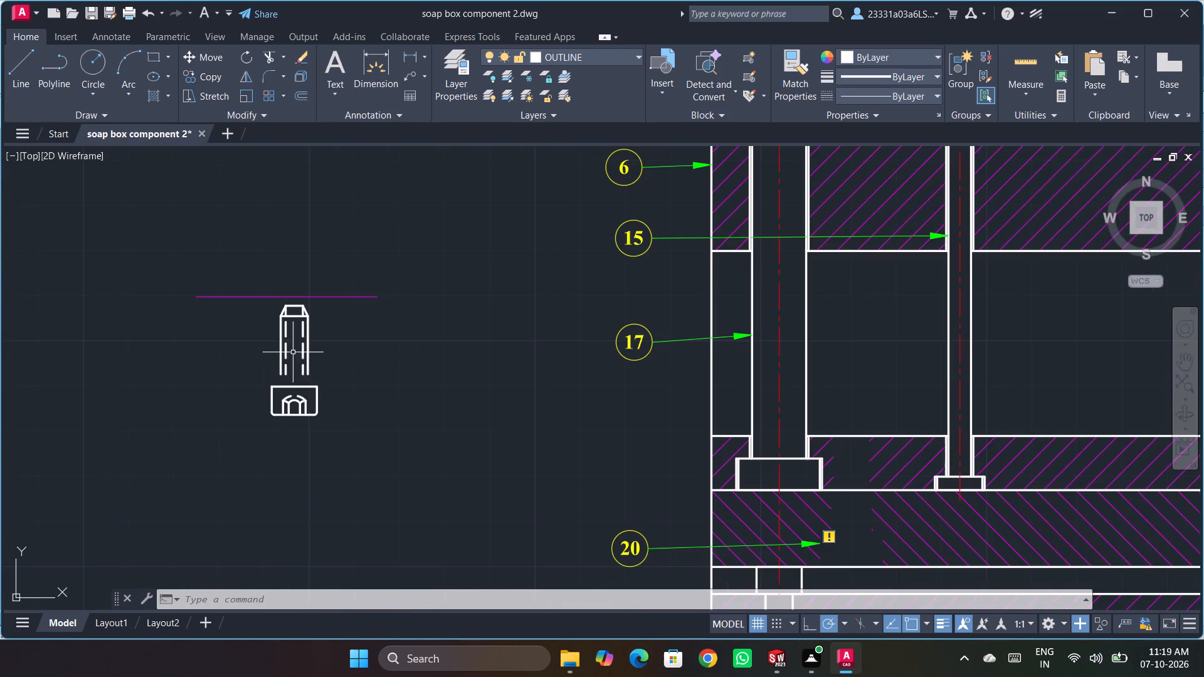
scroll(327, 375, "up", 2)
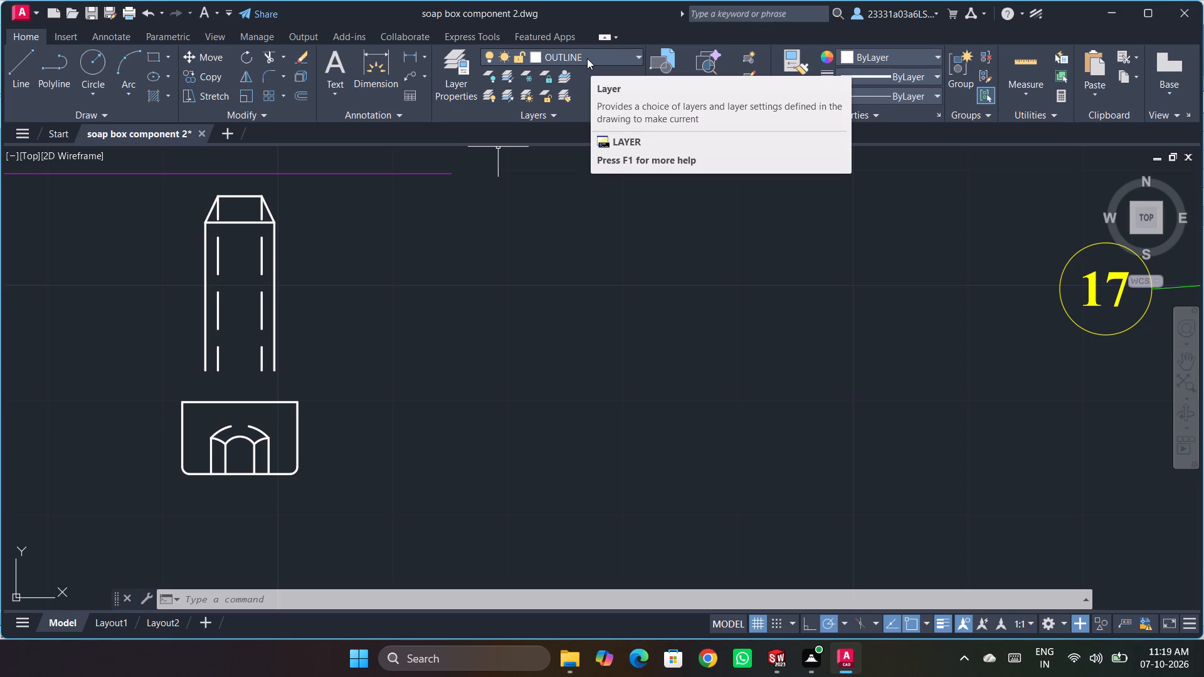
left_click(587, 58)
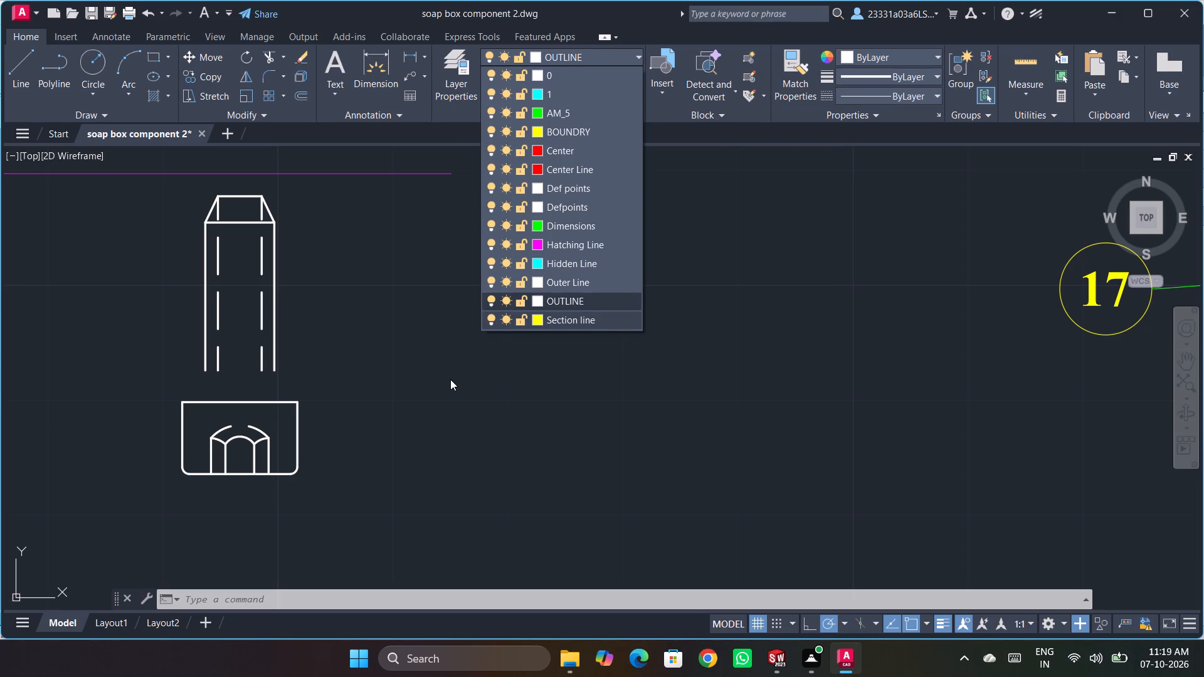
left_click(458, 372)
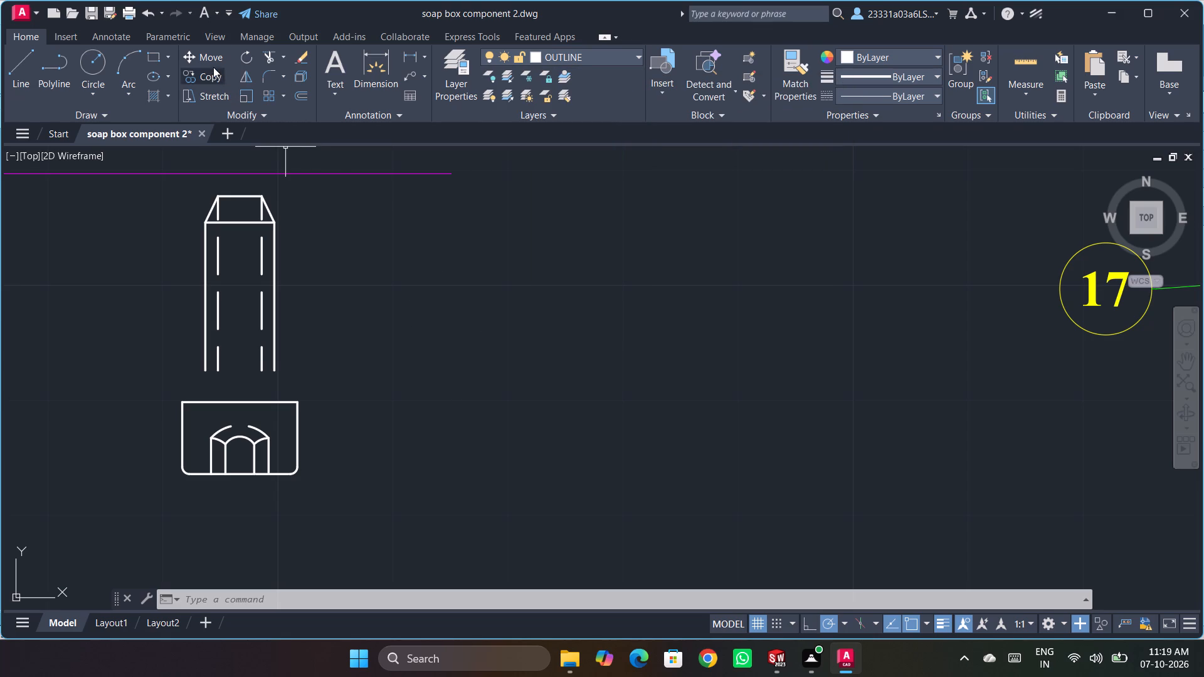
left_click(282, 58)
left_click(299, 108)
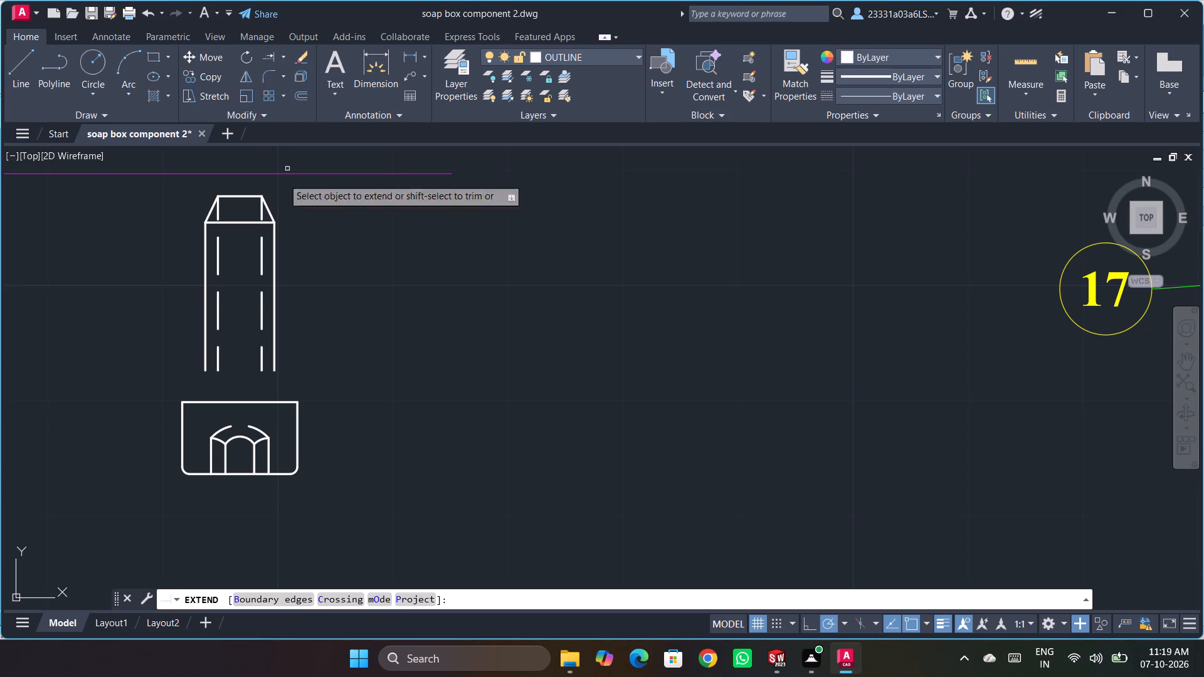
left_click(204, 295)
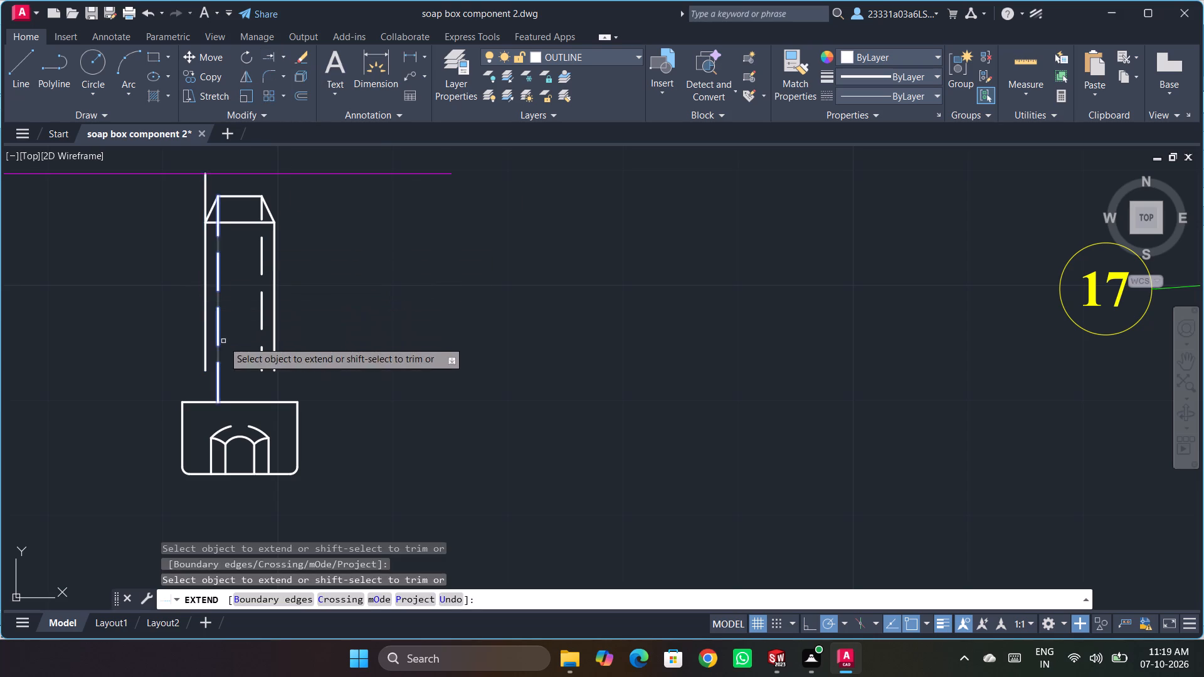
scroll(229, 352, "down", 2)
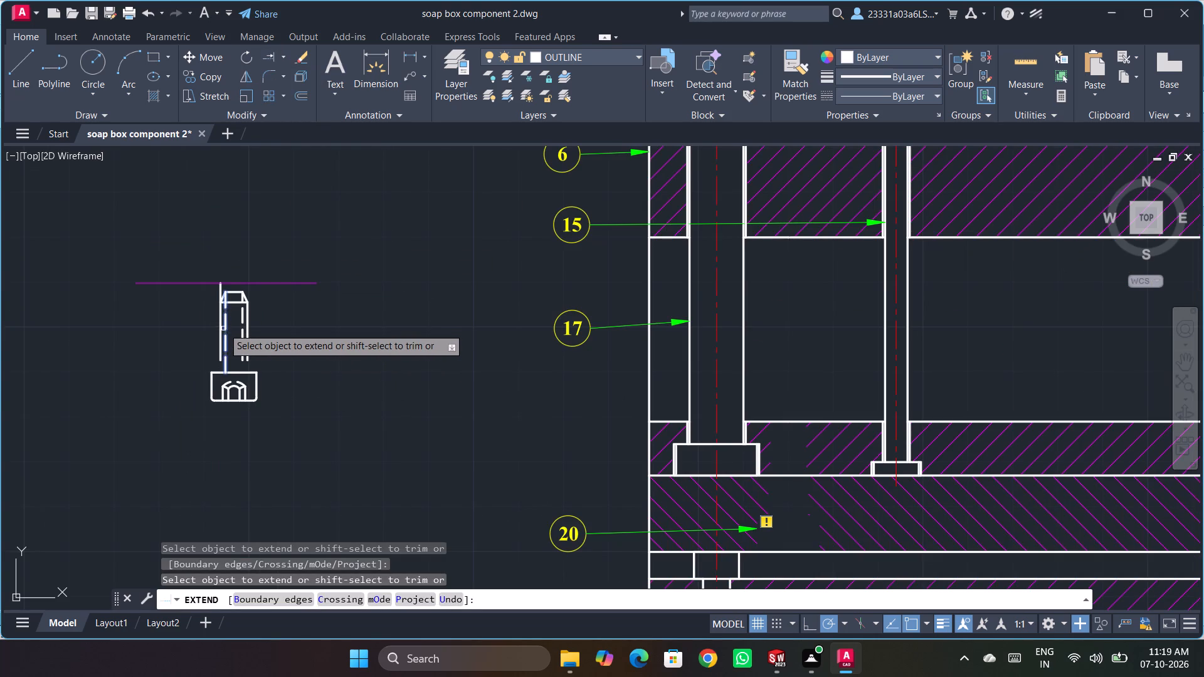
left_click(222, 328)
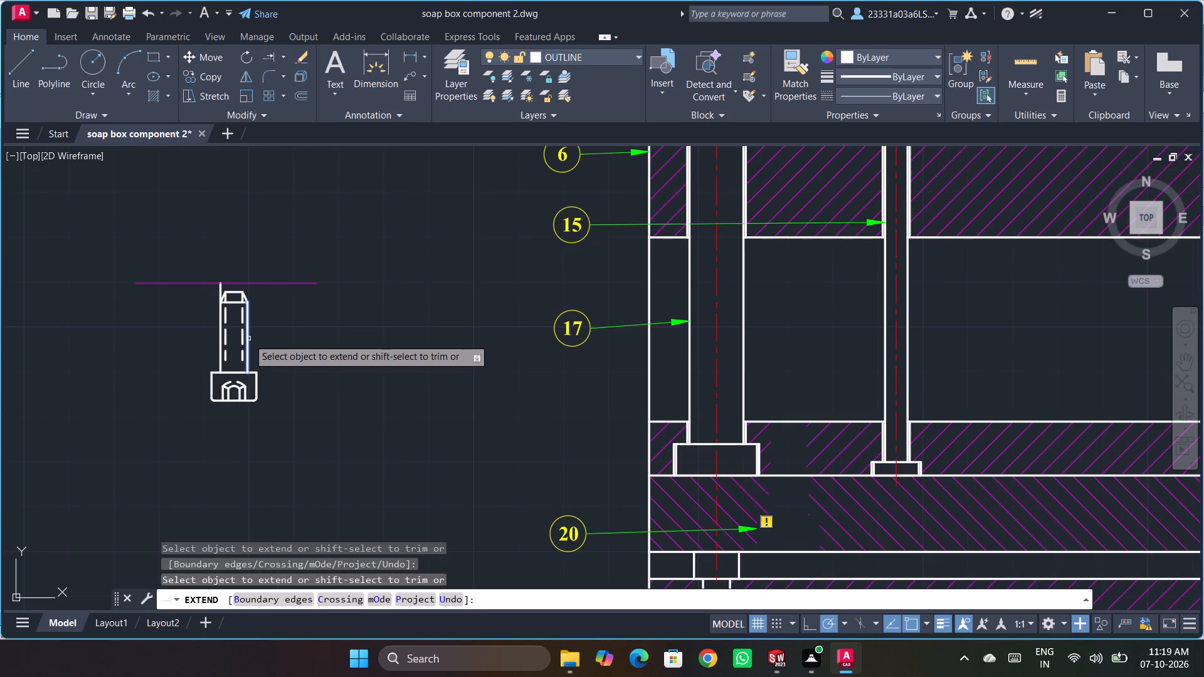
left_click(248, 338)
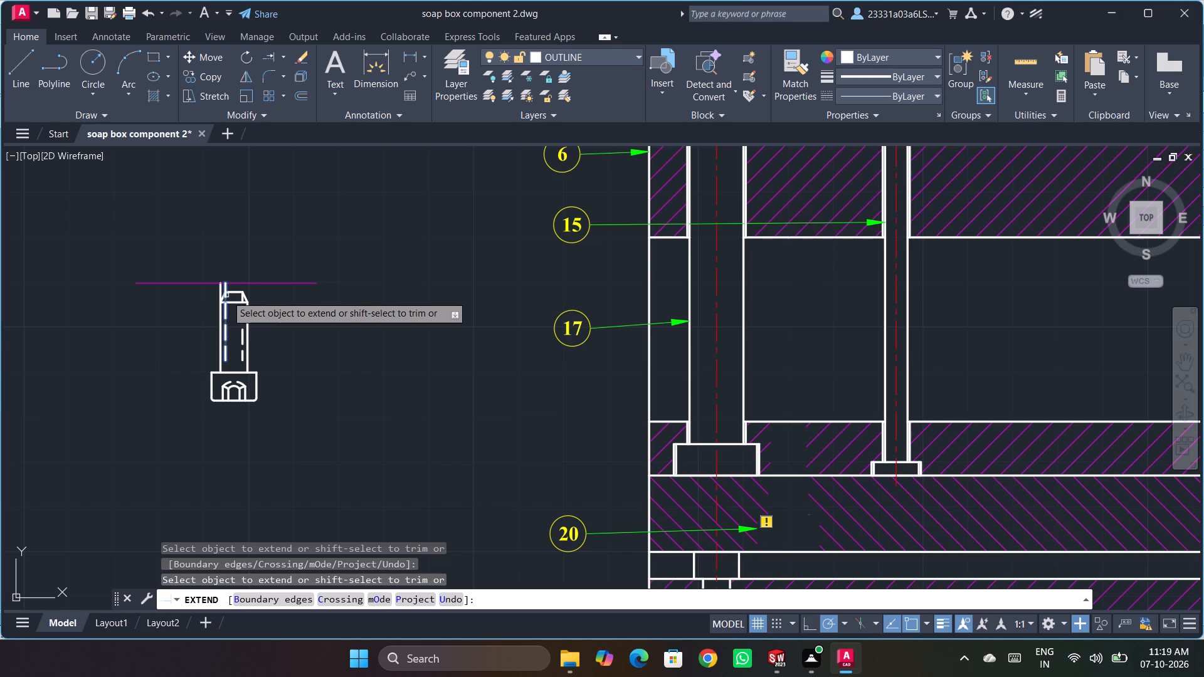
key("Delete")
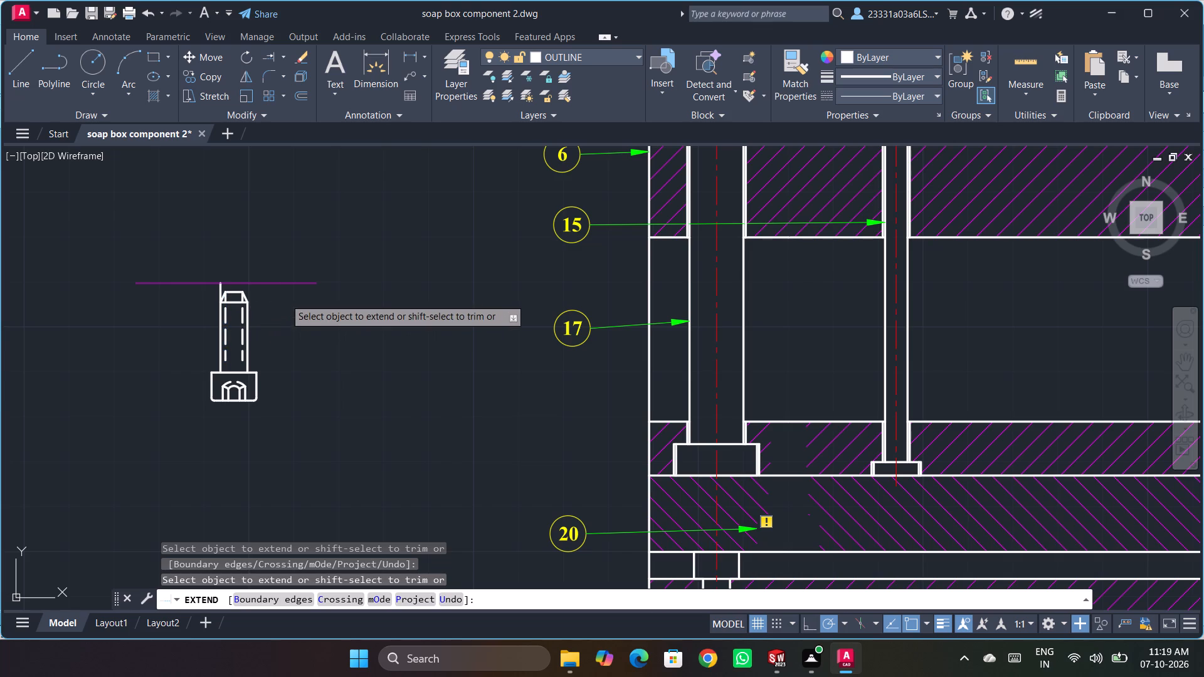
key("Escape")
Dimension the shortened bolt's overall height from the threaded tip to the bottom of the head, placing it left of the bolt.
scroll(224, 287, "down", 5)
scroll(222, 290, "up", 8)
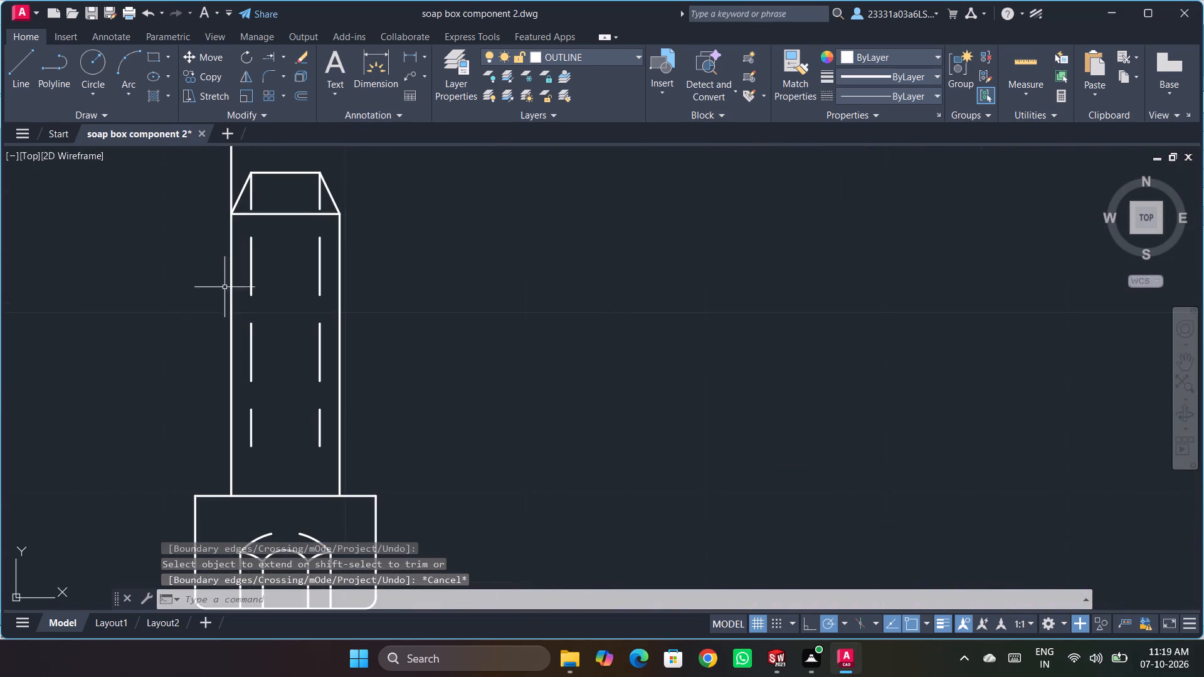
scroll(220, 321, "down", 2)
scroll(238, 280, "up", 1)
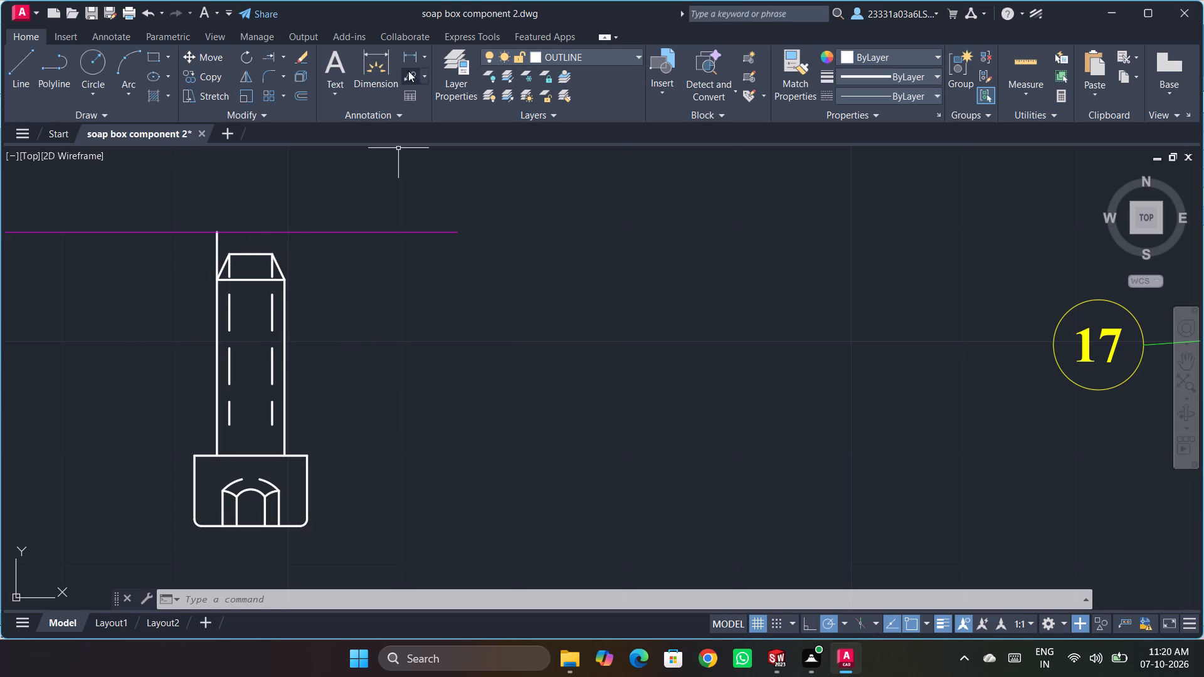
left_click(390, 63)
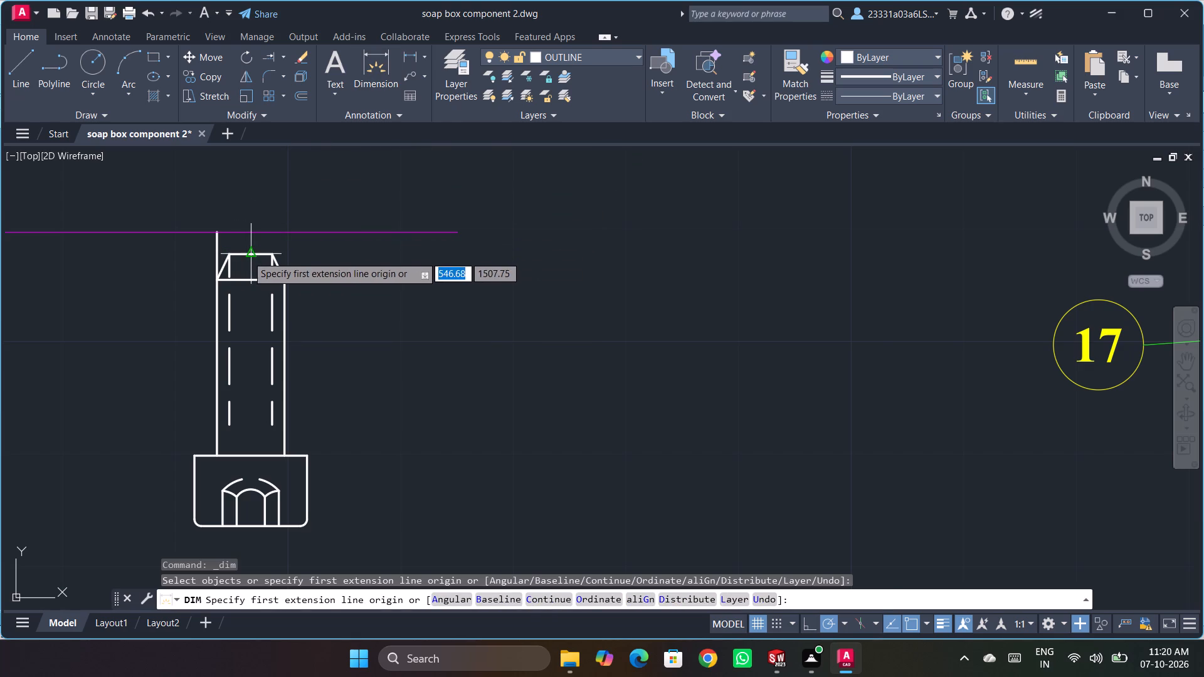
left_click(248, 256)
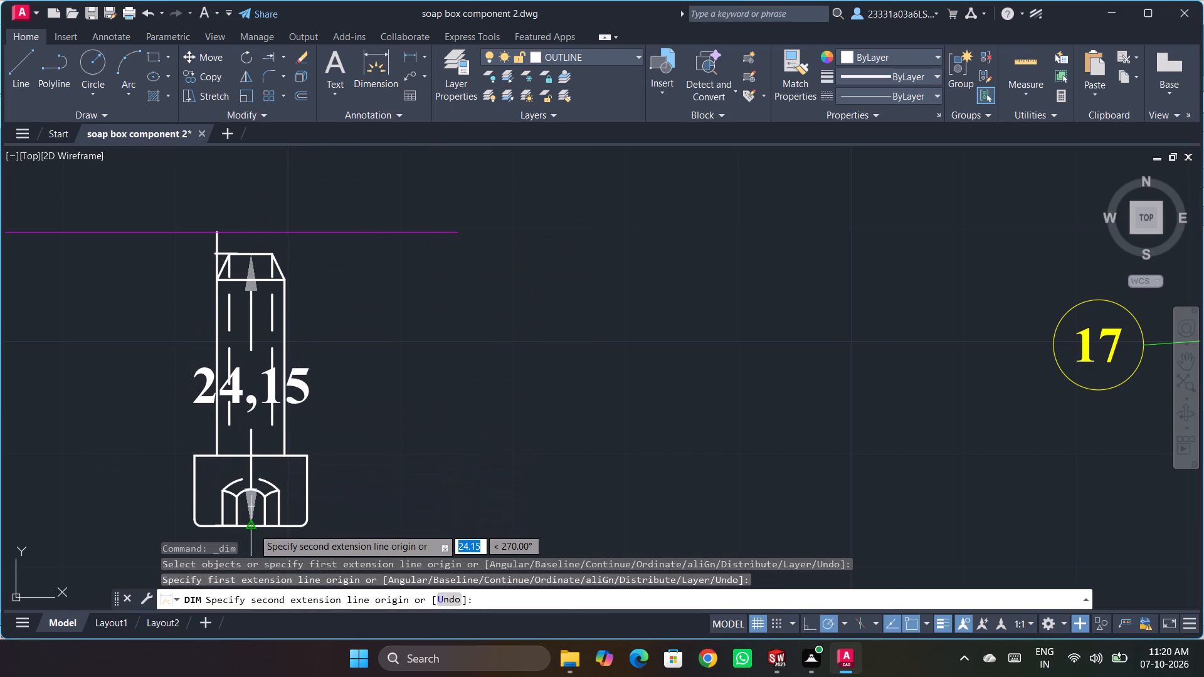
left_click(253, 527)
left_click(116, 486)
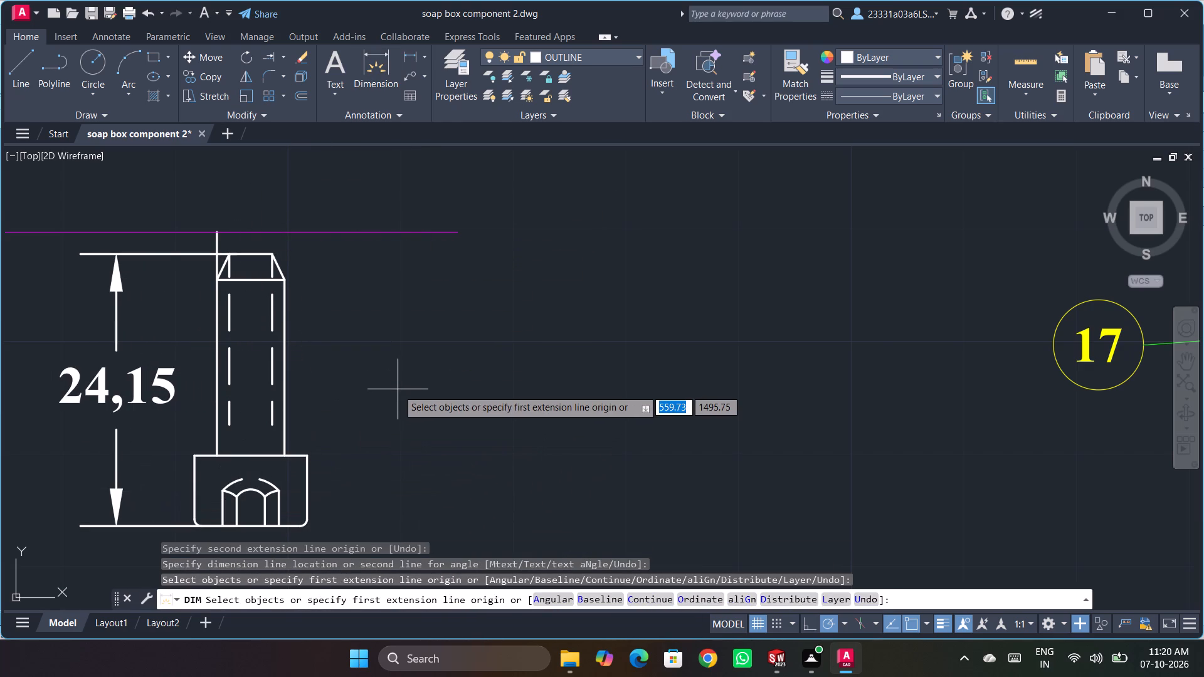
key("Escape")
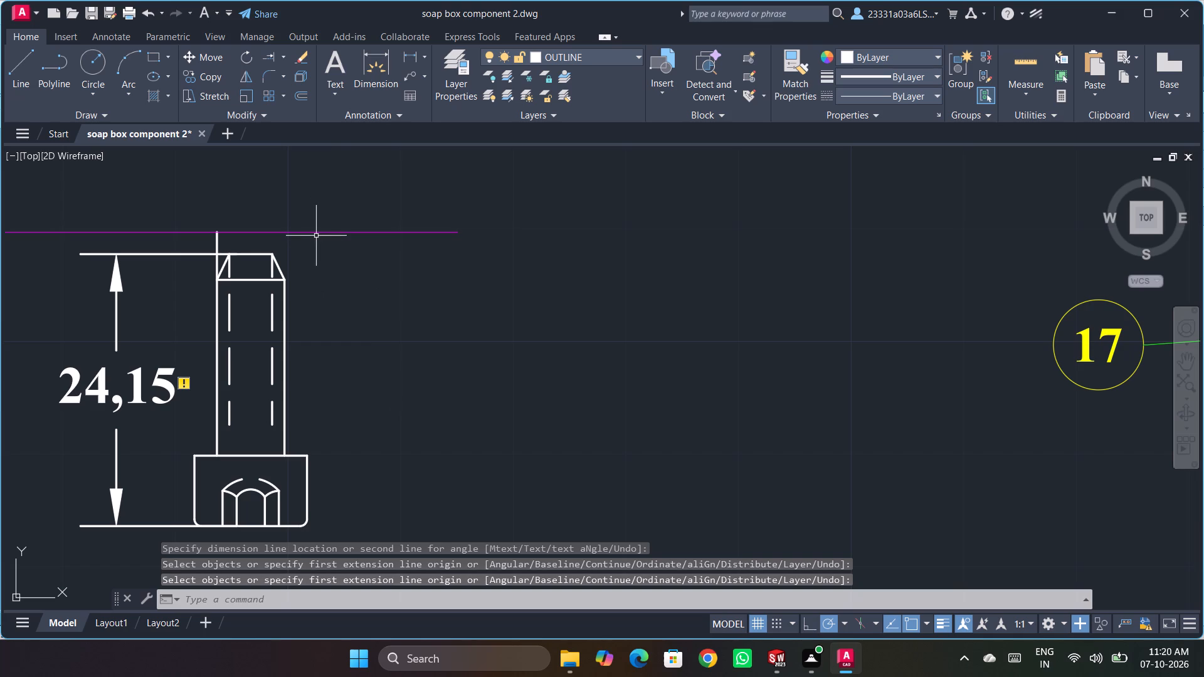
Delete the horizontal magenta cutting line above the bolt.
left_click(317, 231)
key("Delete")
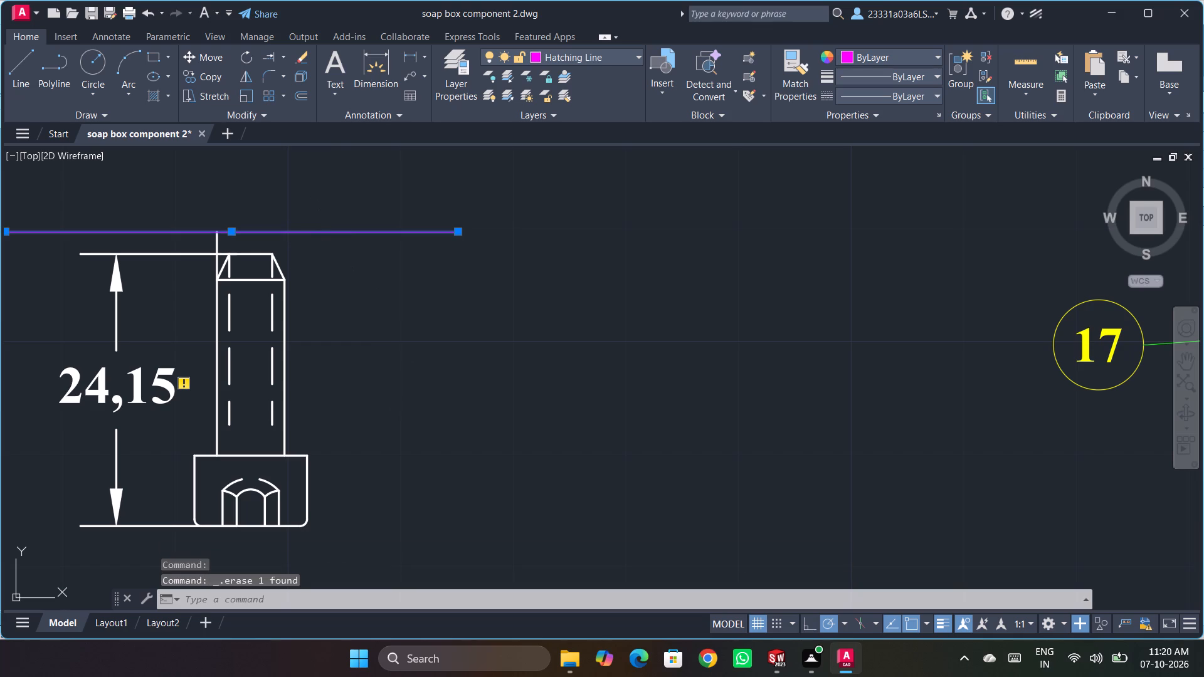
Draw a vertical guide line 29 units long upward from the midpoint of the bolt head's bottom edge.
left_click(21, 65)
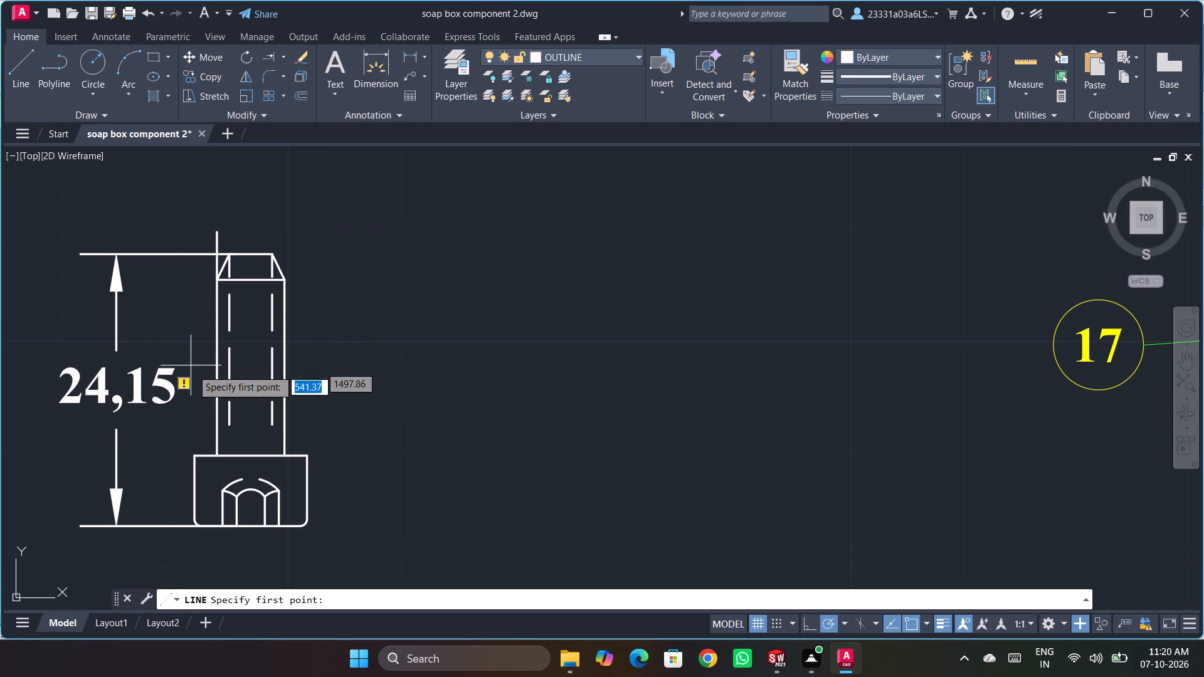
left_click(246, 523)
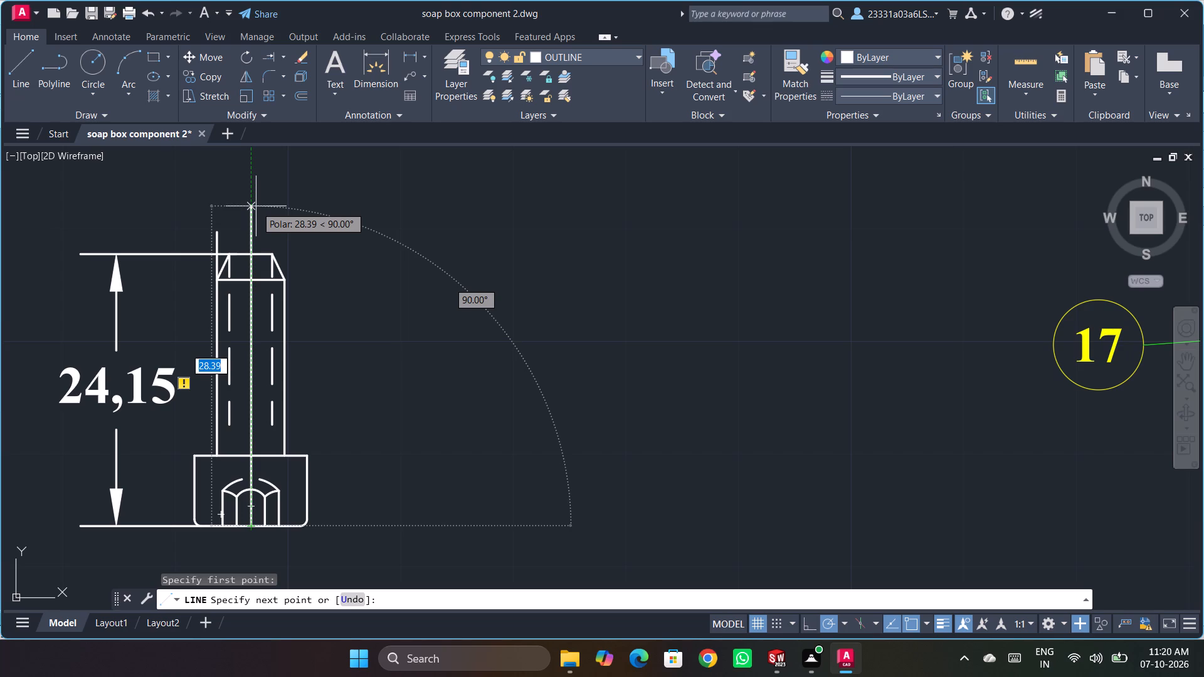
type("29")
key("Return")
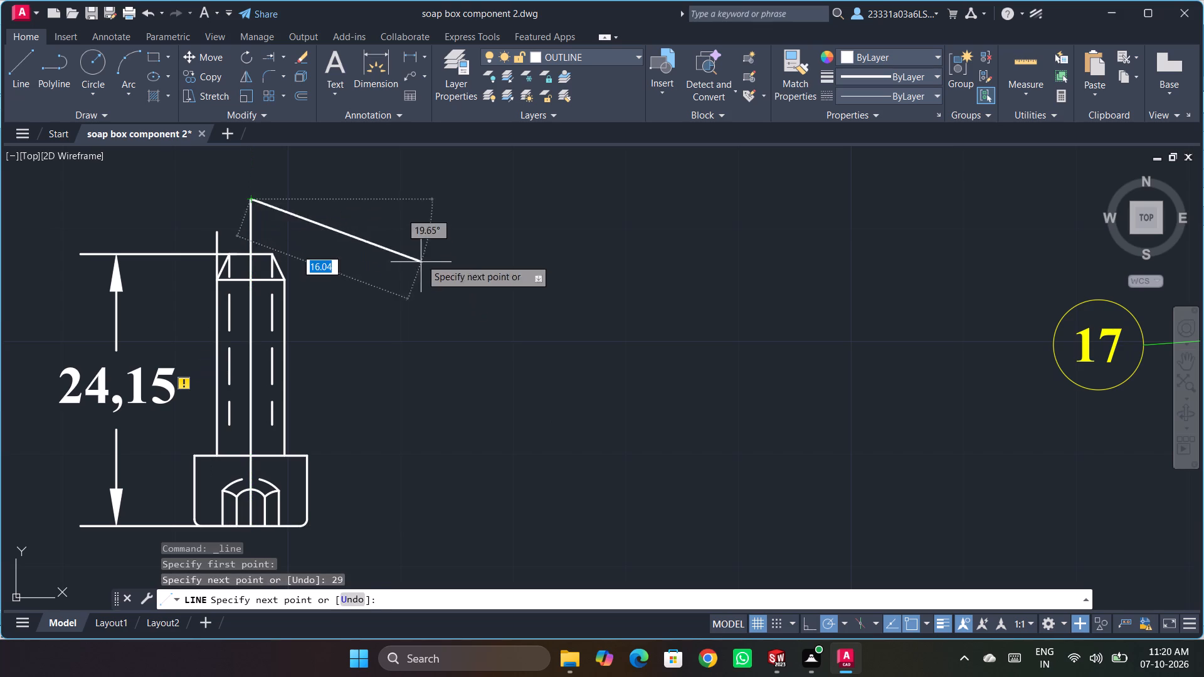
key("Escape")
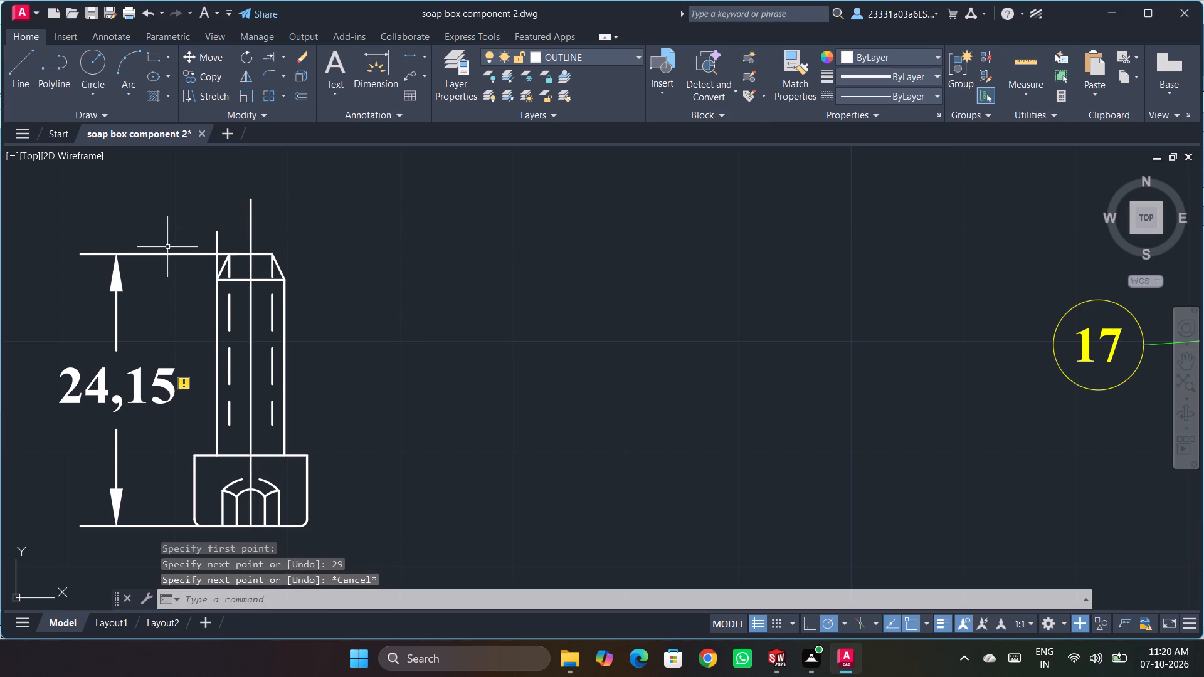
Trim the piece of the left shank line that sticks out above the bolt's tip.
left_click(216, 249)
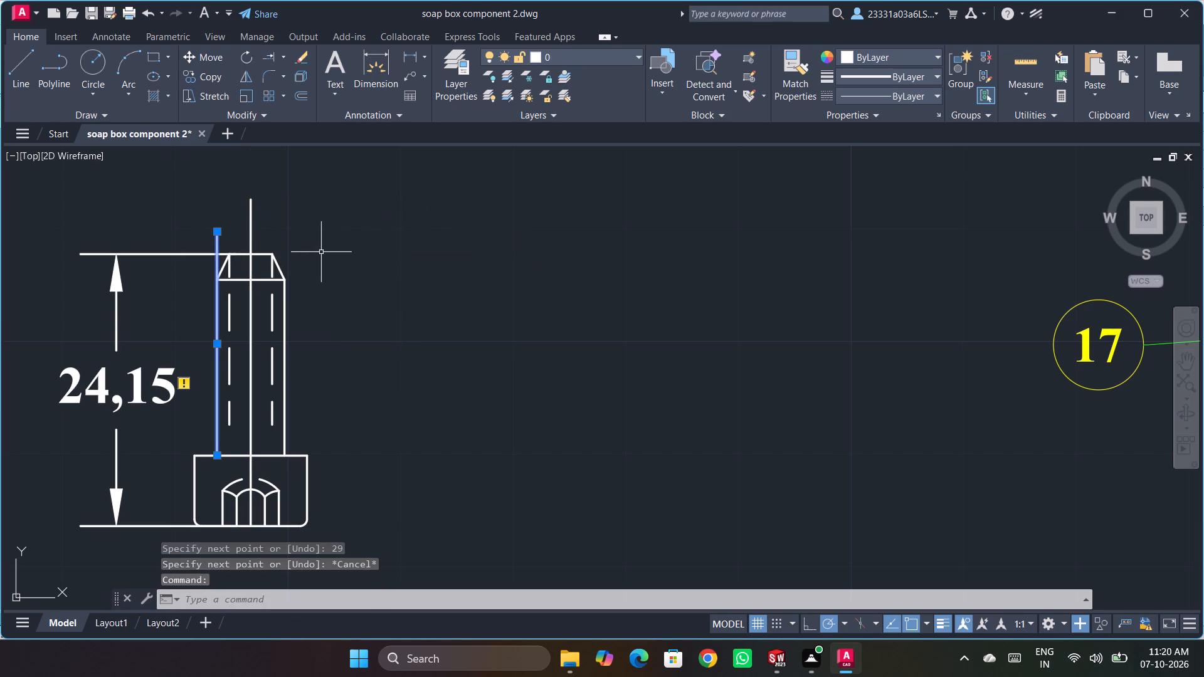
key("Escape")
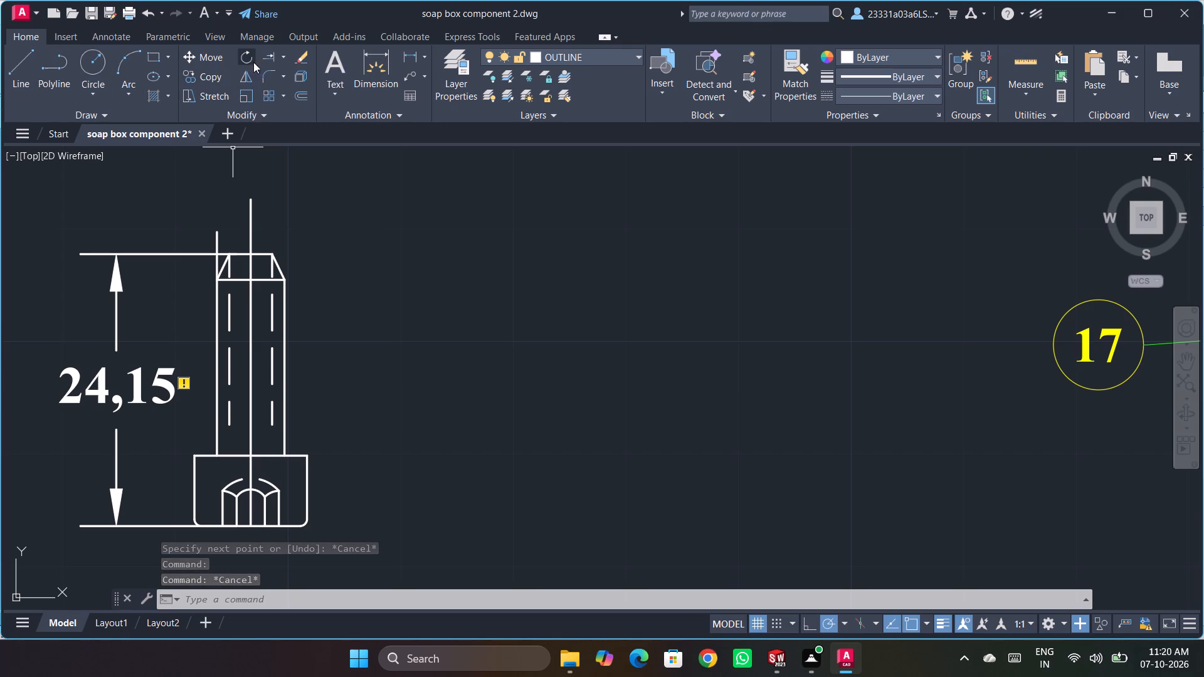
left_click(282, 58)
left_click(274, 80)
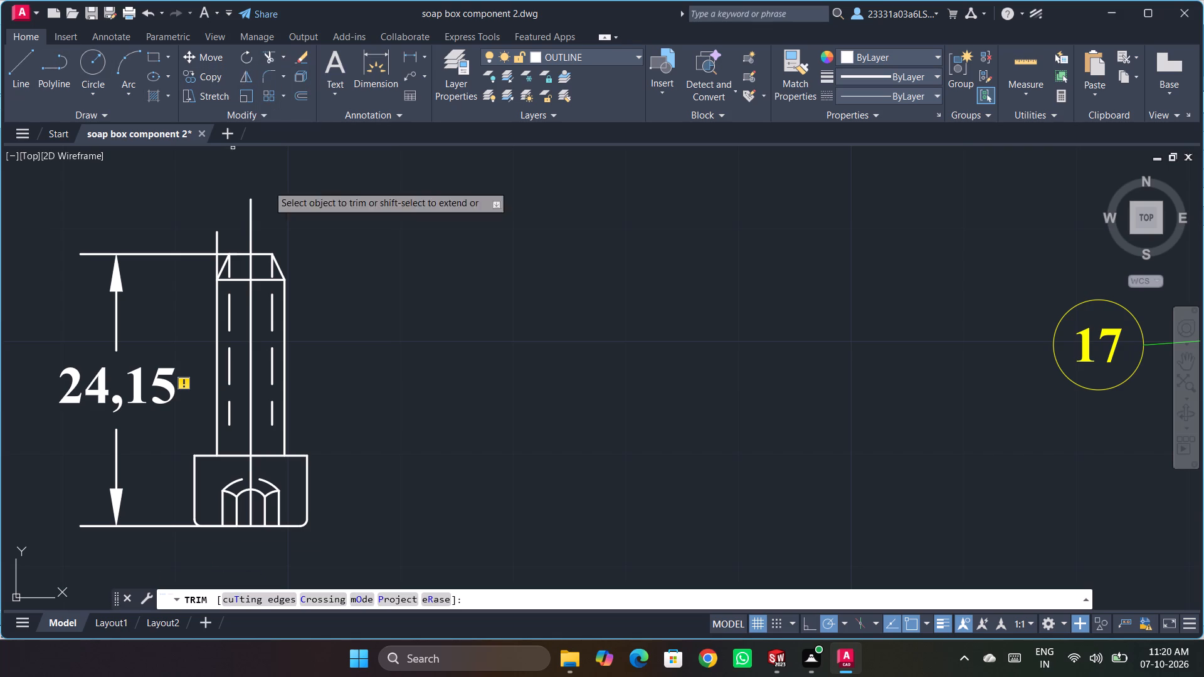
left_click(216, 239)
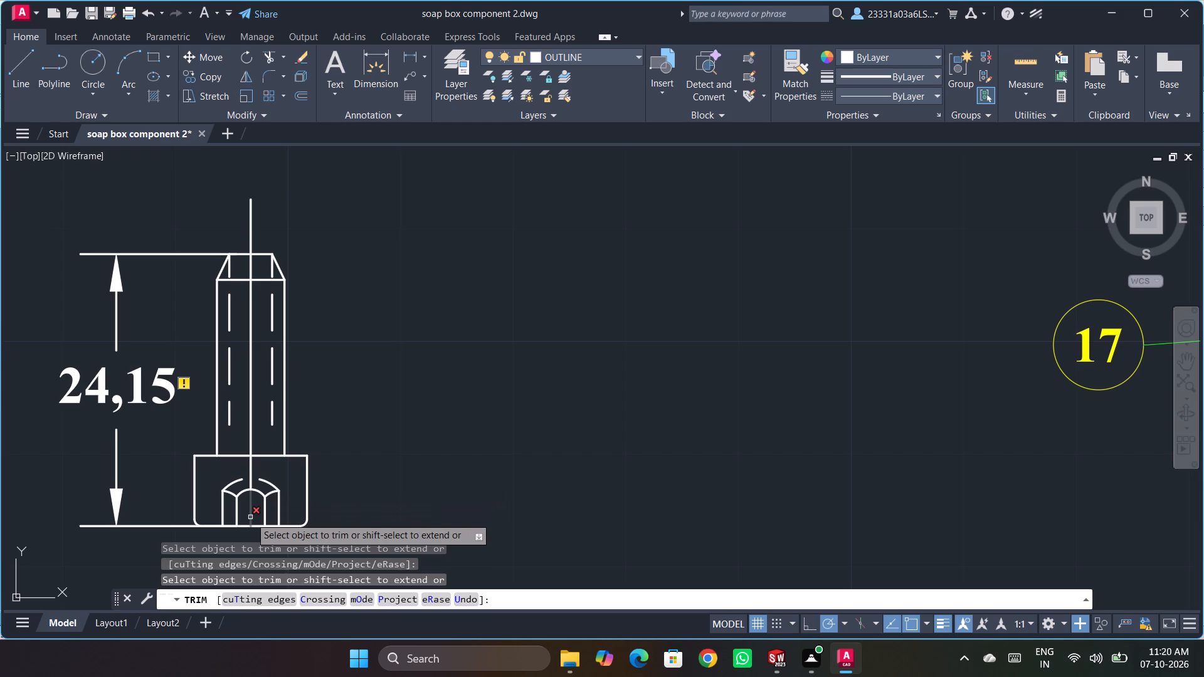
key("grave")
key("Escape")
key("Escape")
key("Escape")
key("Escape")
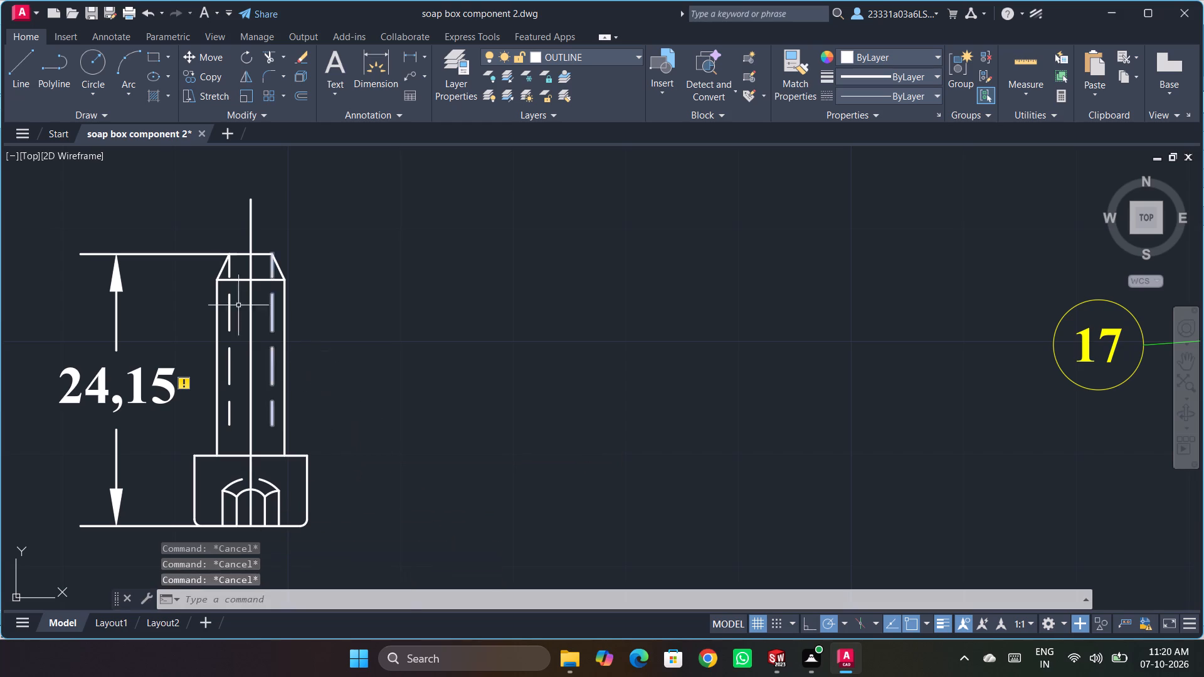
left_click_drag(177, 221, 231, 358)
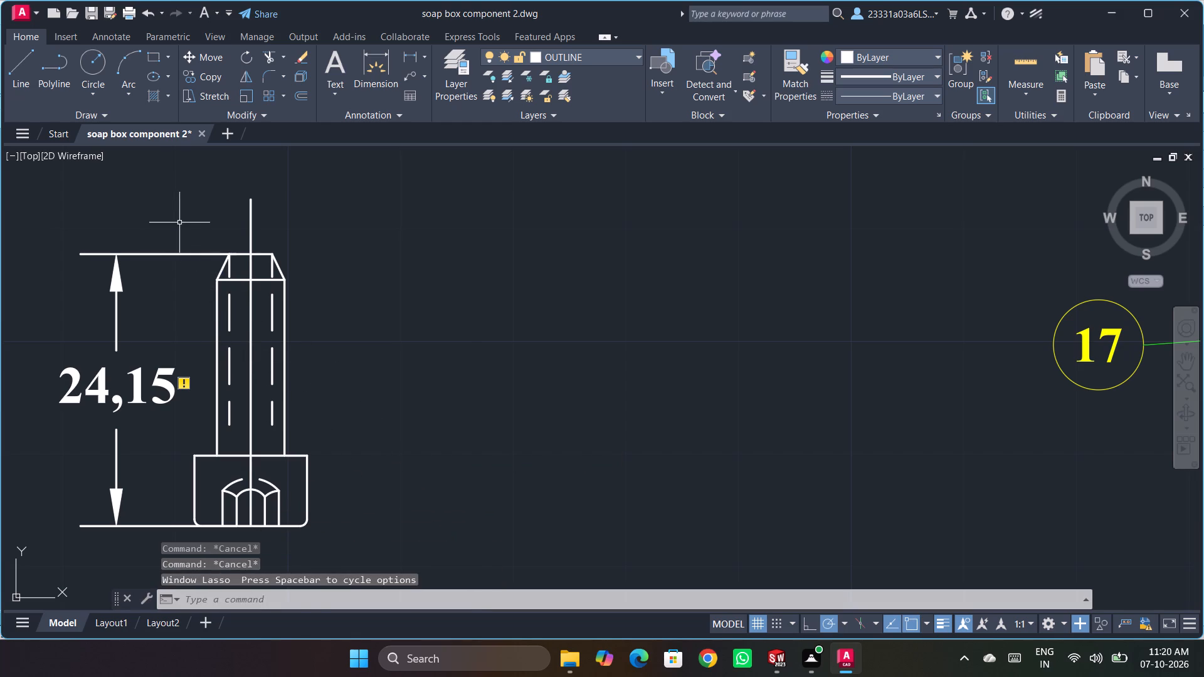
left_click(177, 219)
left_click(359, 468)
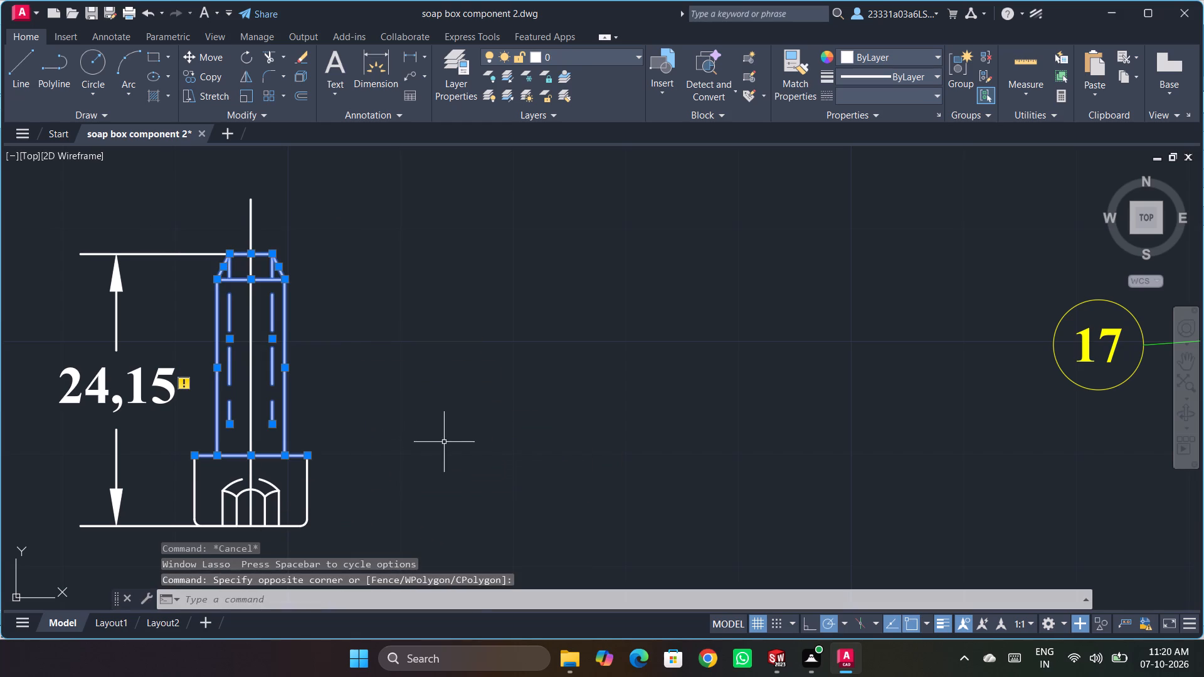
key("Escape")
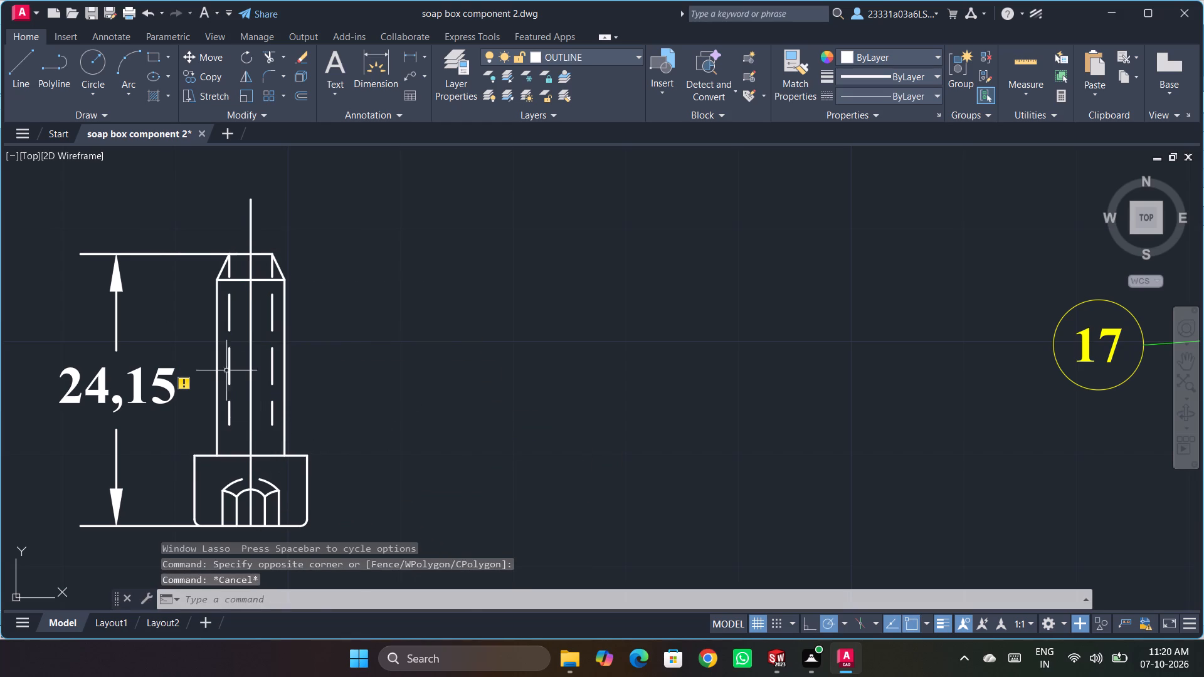
Move the shank, tip and thread lines straight up so the tip's top midpoint meets the upper end of the guide line.
left_click(172, 216)
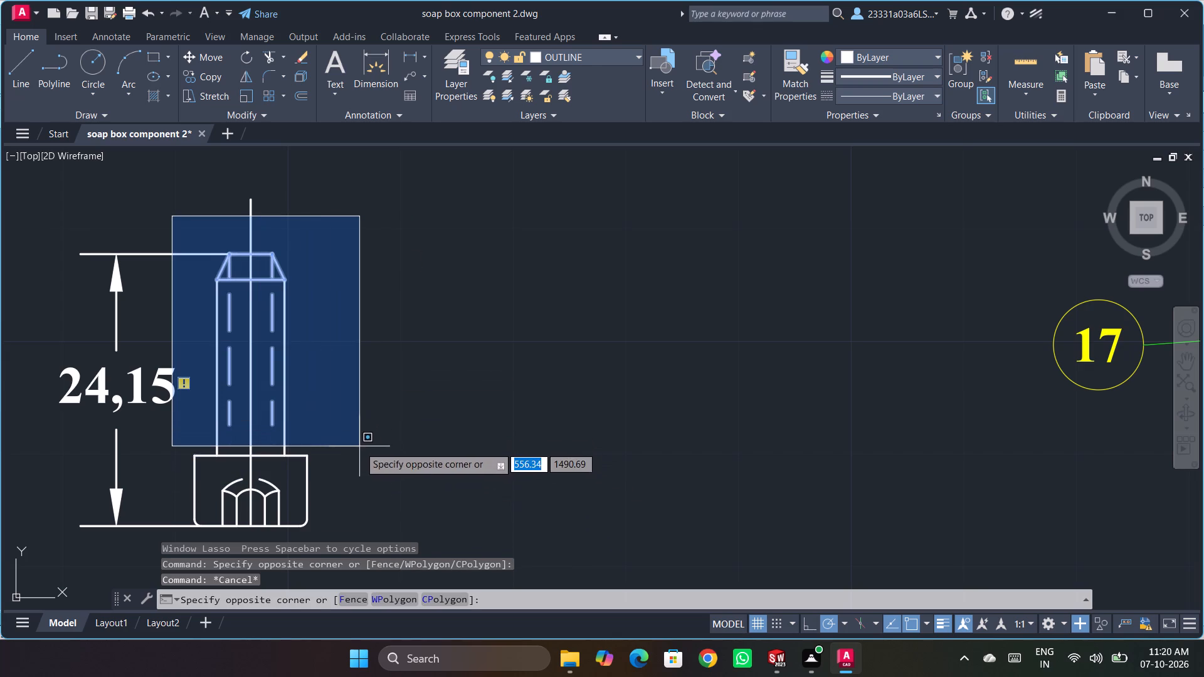
left_click(359, 446)
left_click(216, 418)
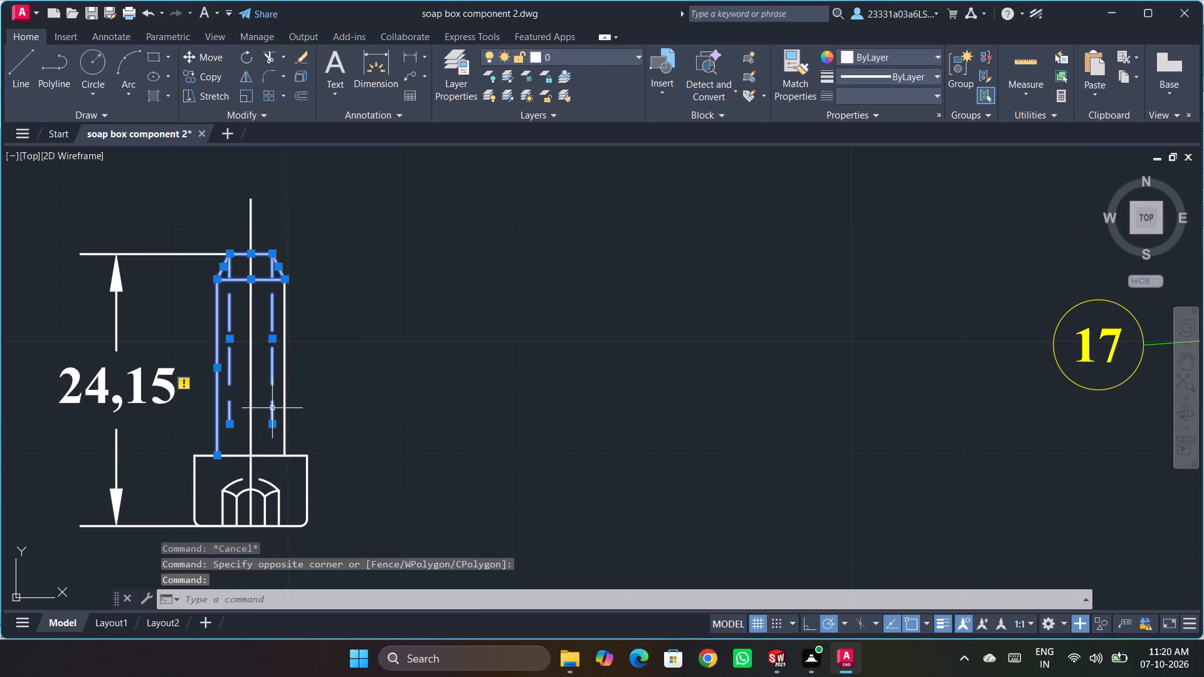
left_click(284, 412)
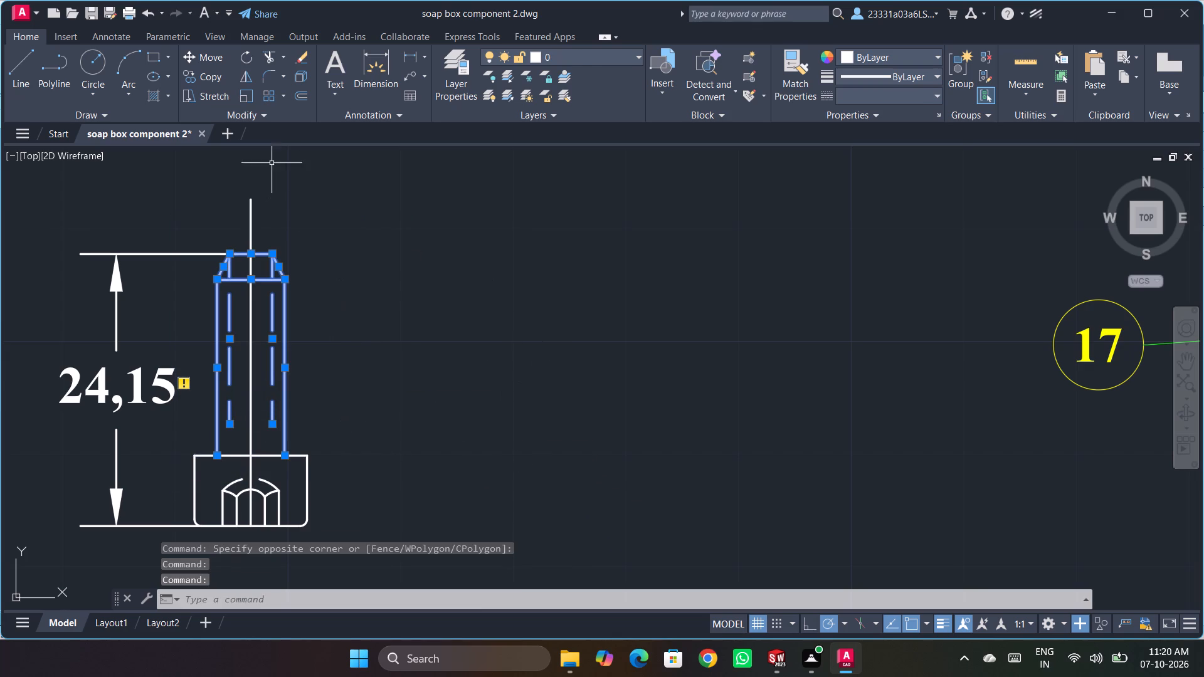
left_click(211, 58)
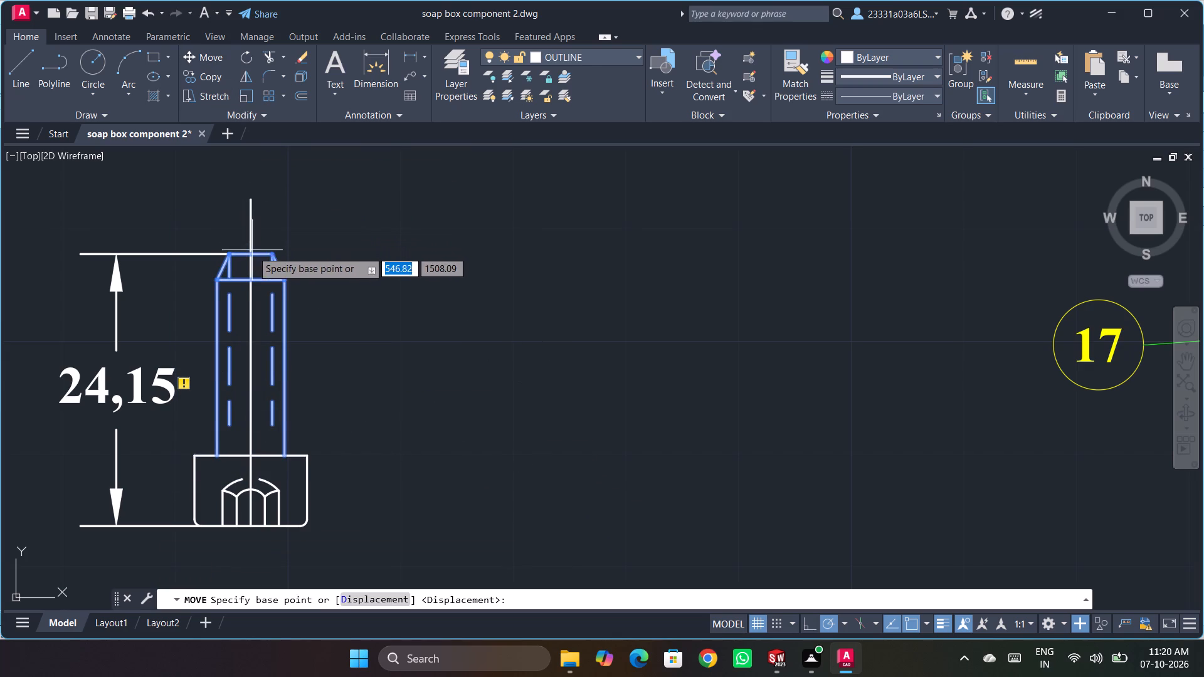
left_click(248, 254)
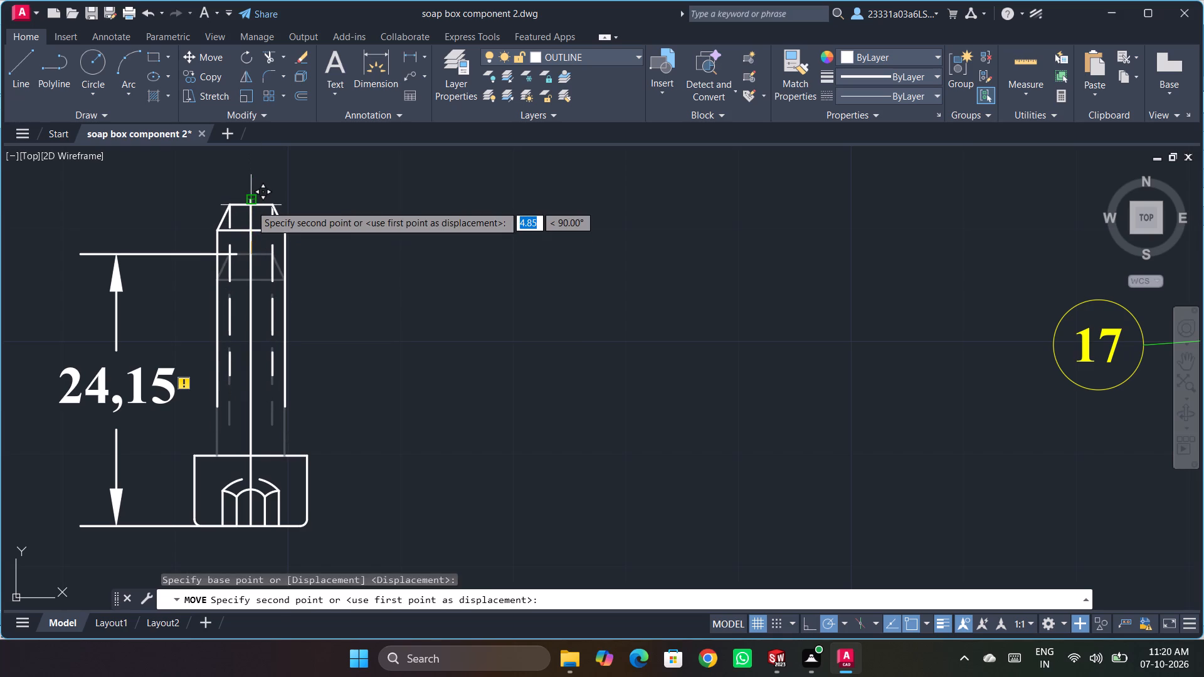
left_click(249, 204)
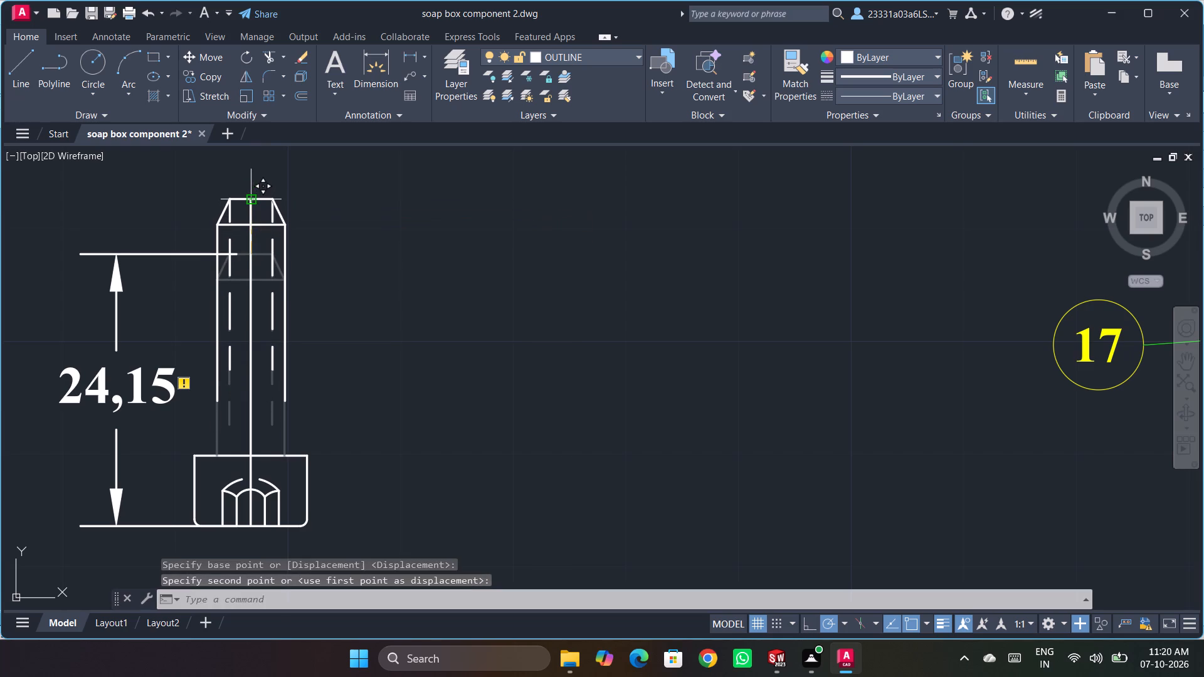
key("Escape")
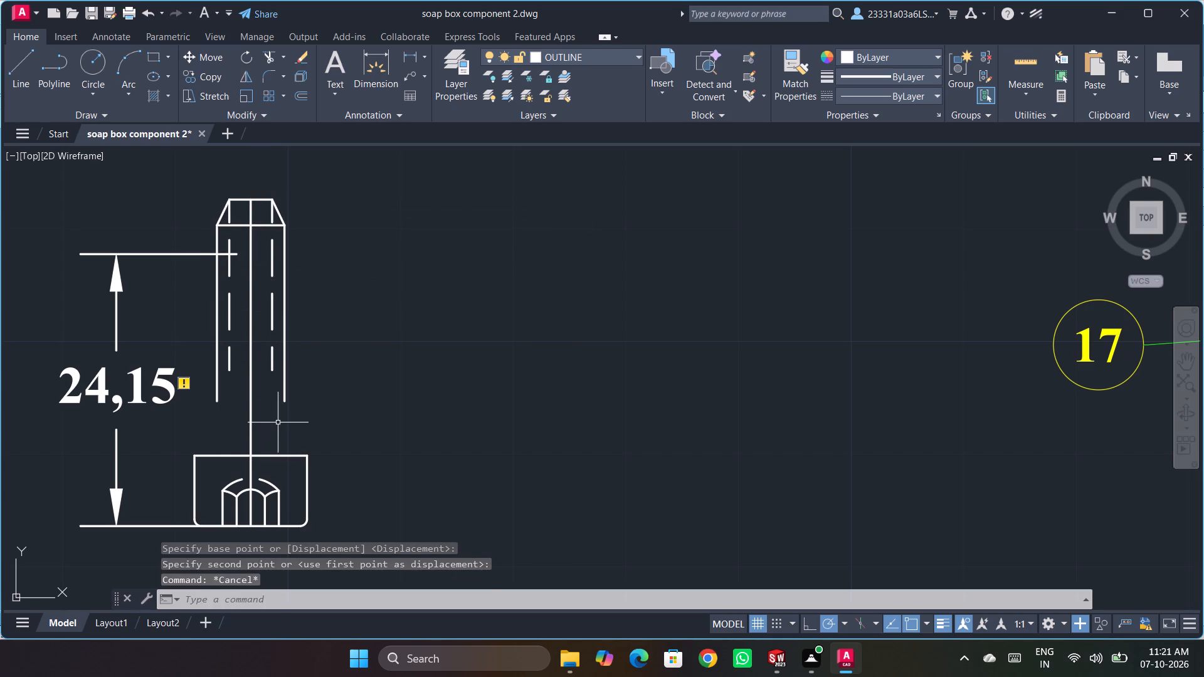
Delete the vertical guide line running through the middle of the bolt.
left_click(251, 240)
key("Delete")
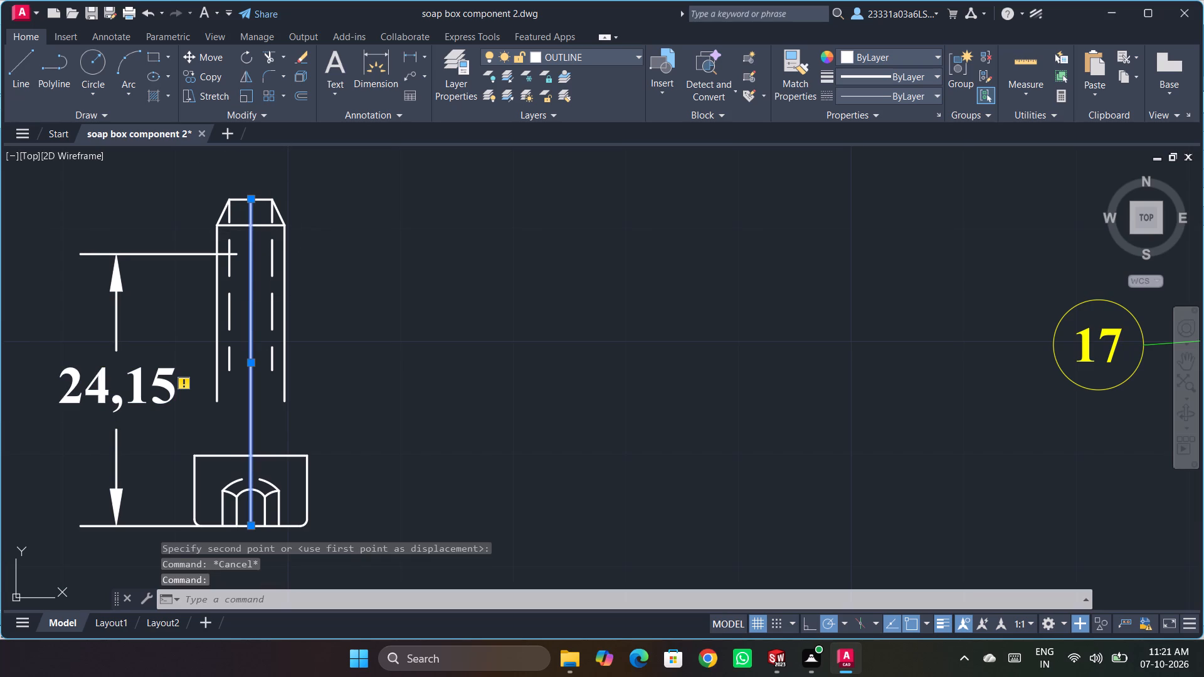
Draw a horizontal helper line along the top of the bolt's tip, overhanging the shank on both sides.
left_click(31, 75)
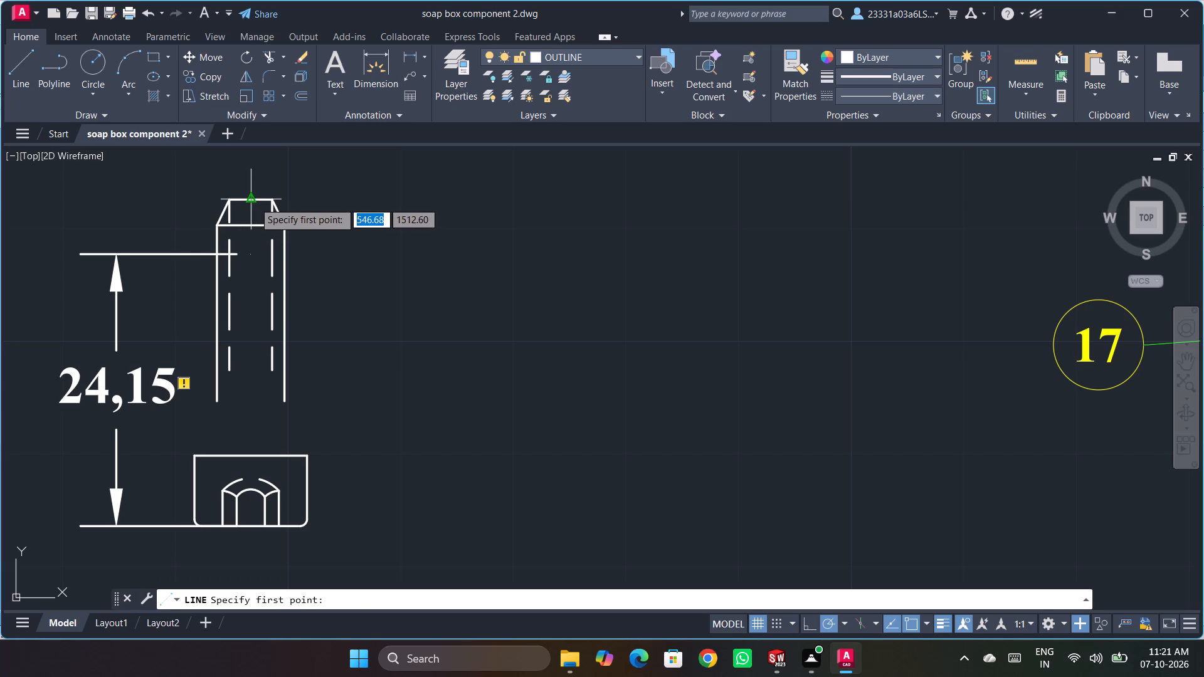
left_click(254, 202)
left_click(127, 201)
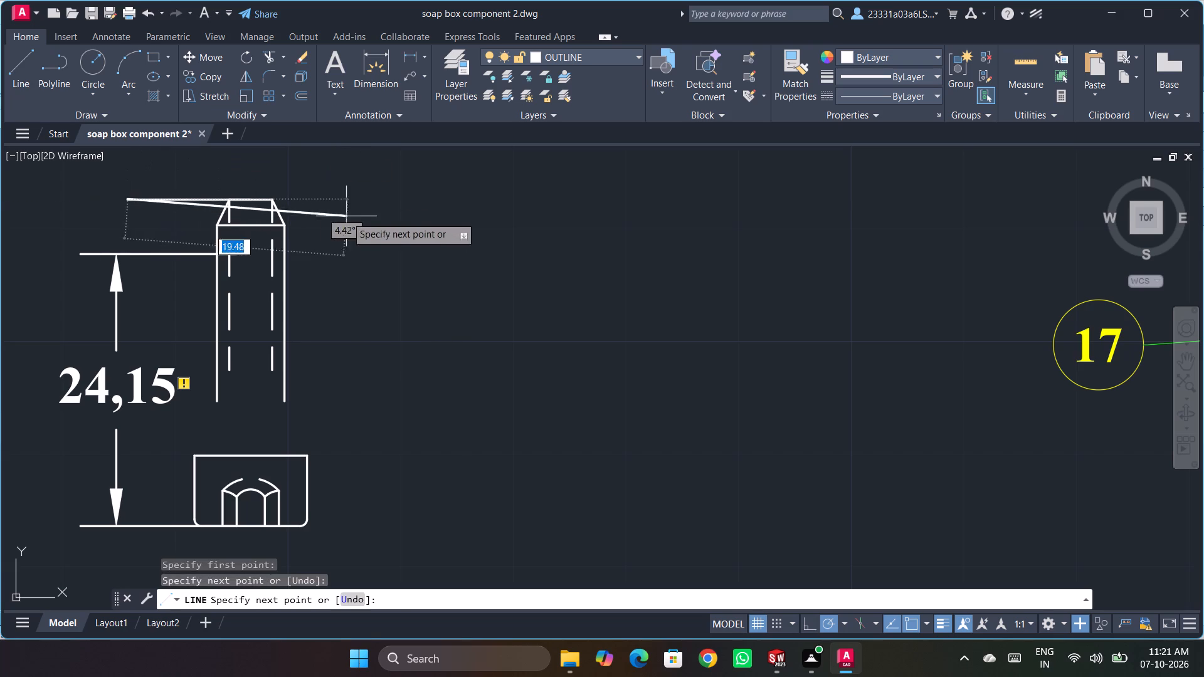
left_click(349, 197)
key("Escape")
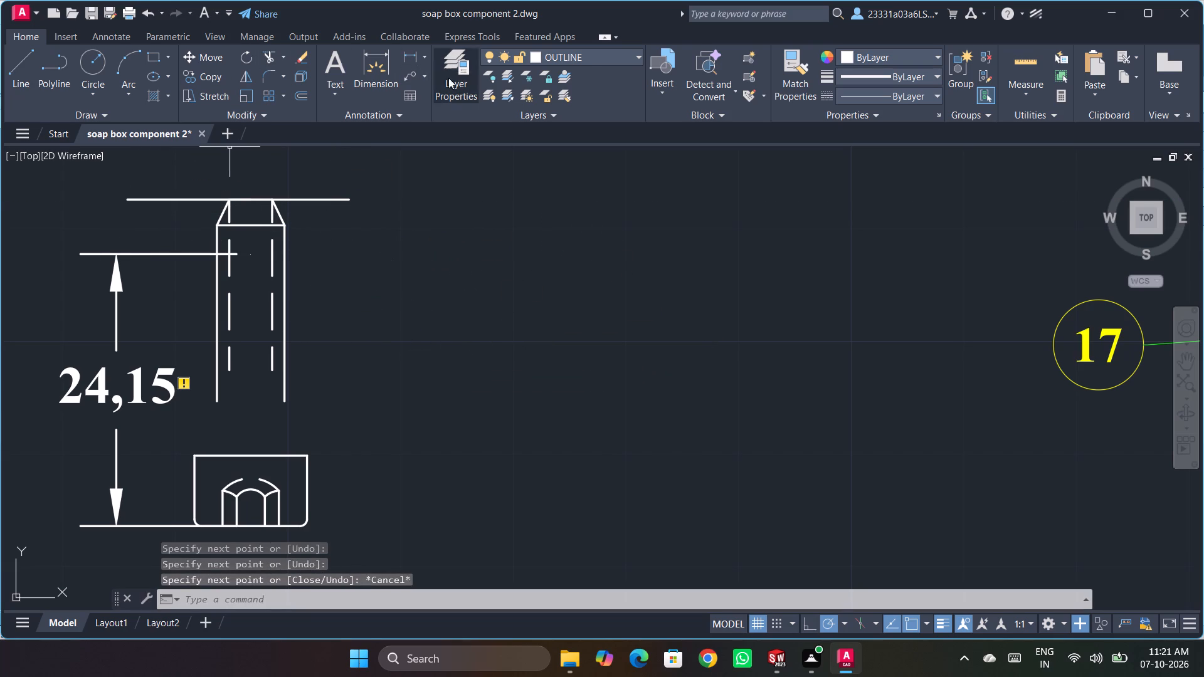
Extend both outer shank lines up to the horizontal helper line and down to the top edge of the bolt head.
left_click(284, 56)
left_click(292, 101)
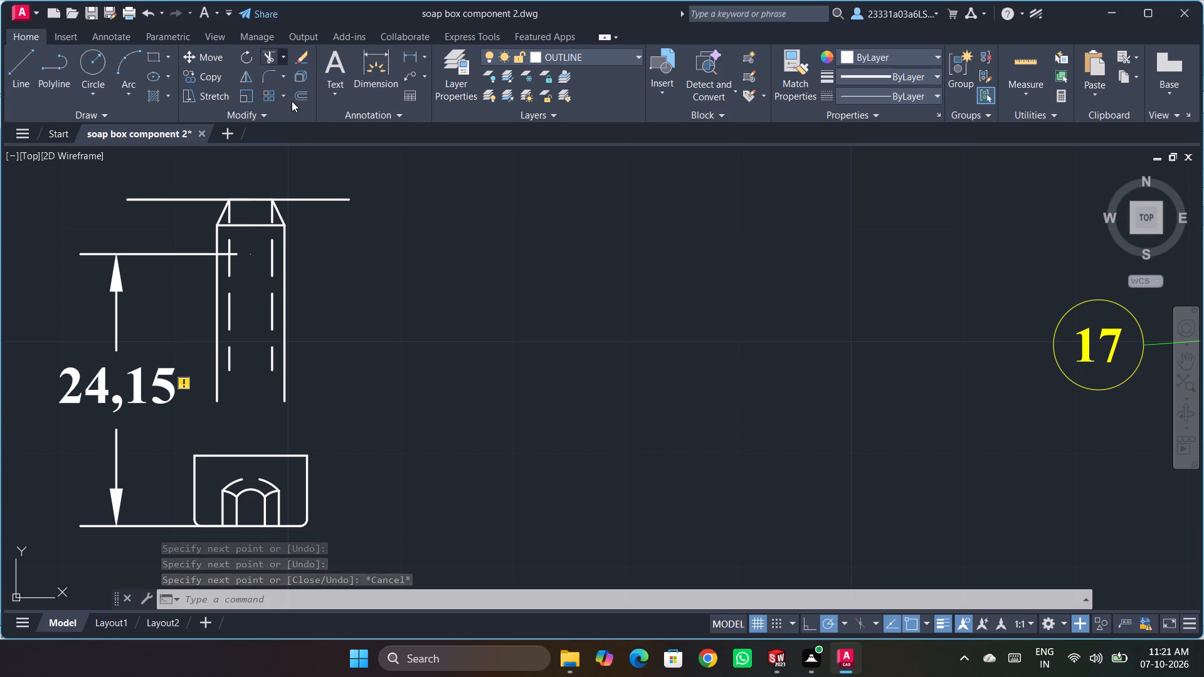
left_click(214, 240)
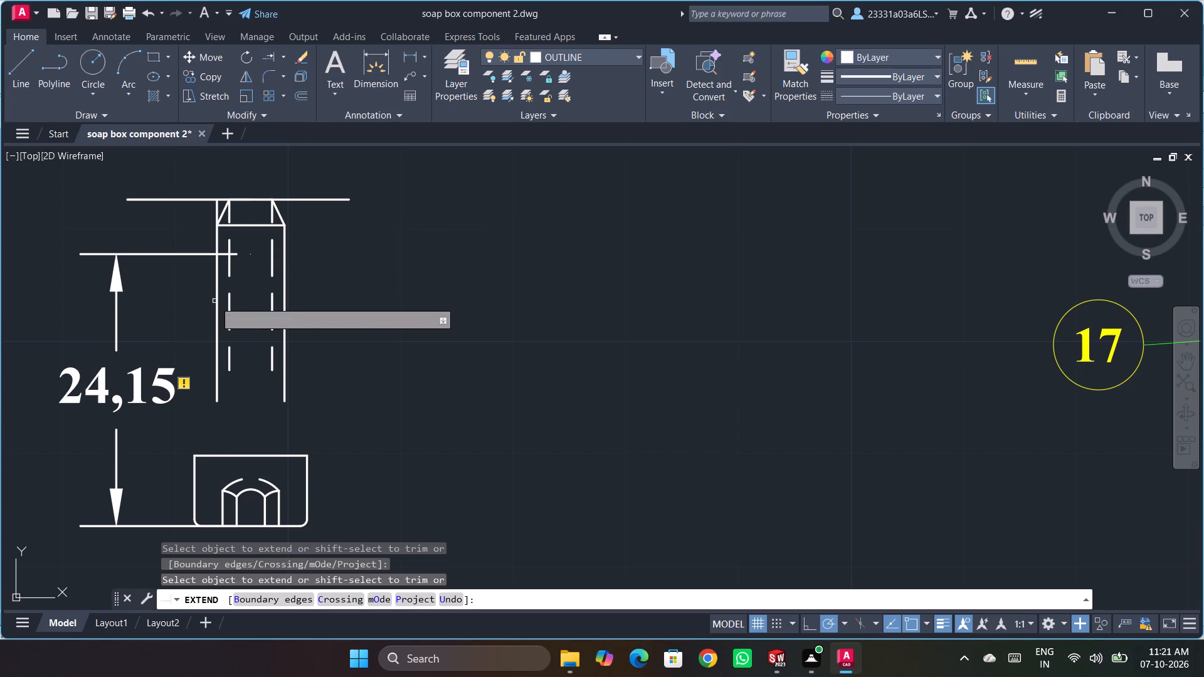
left_click(217, 302)
left_click(285, 299)
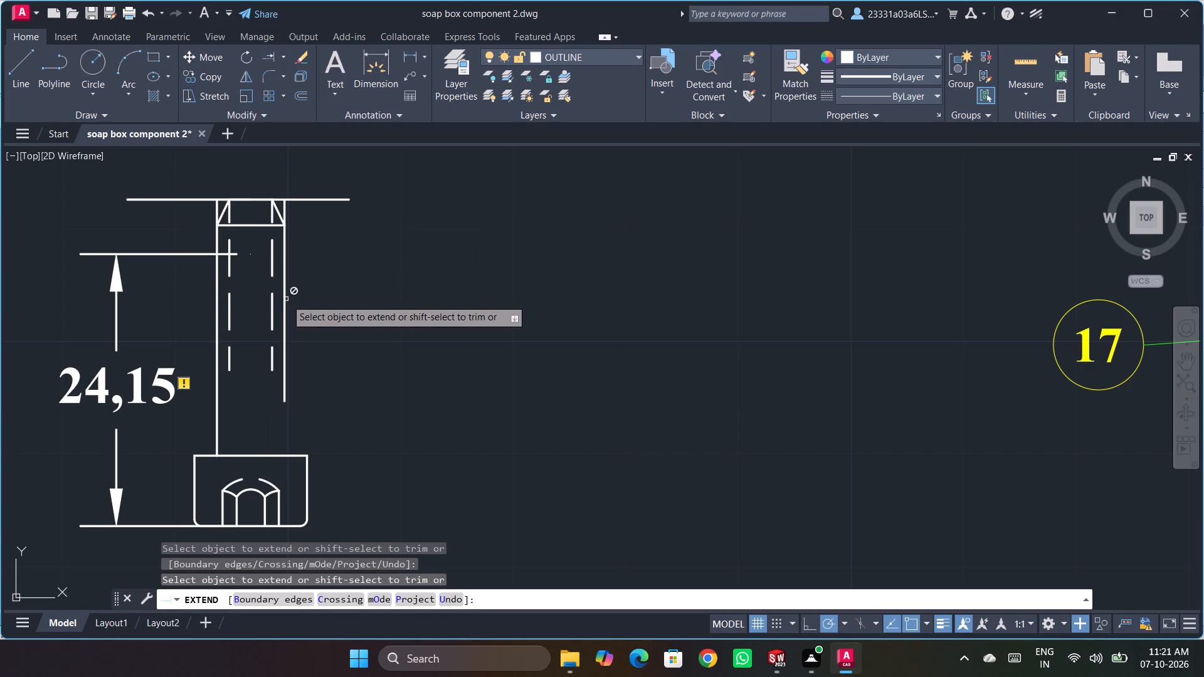
left_click(283, 338)
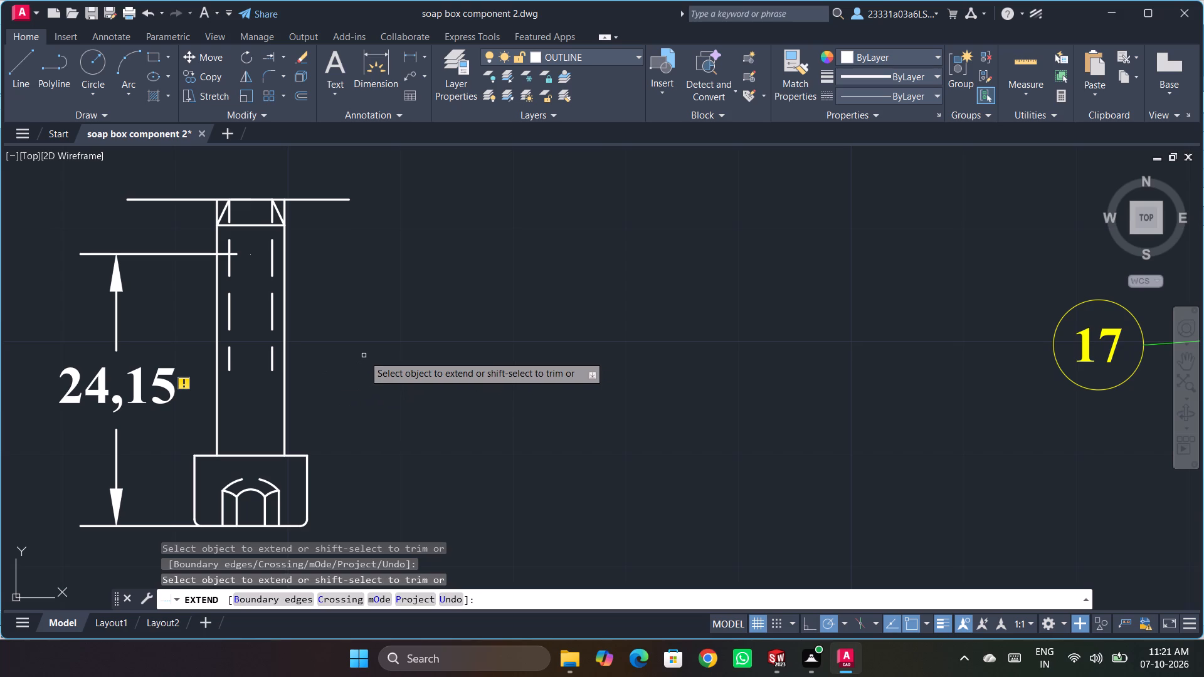
key("Escape")
key("Escape")
key("Escape")
key("Escape")
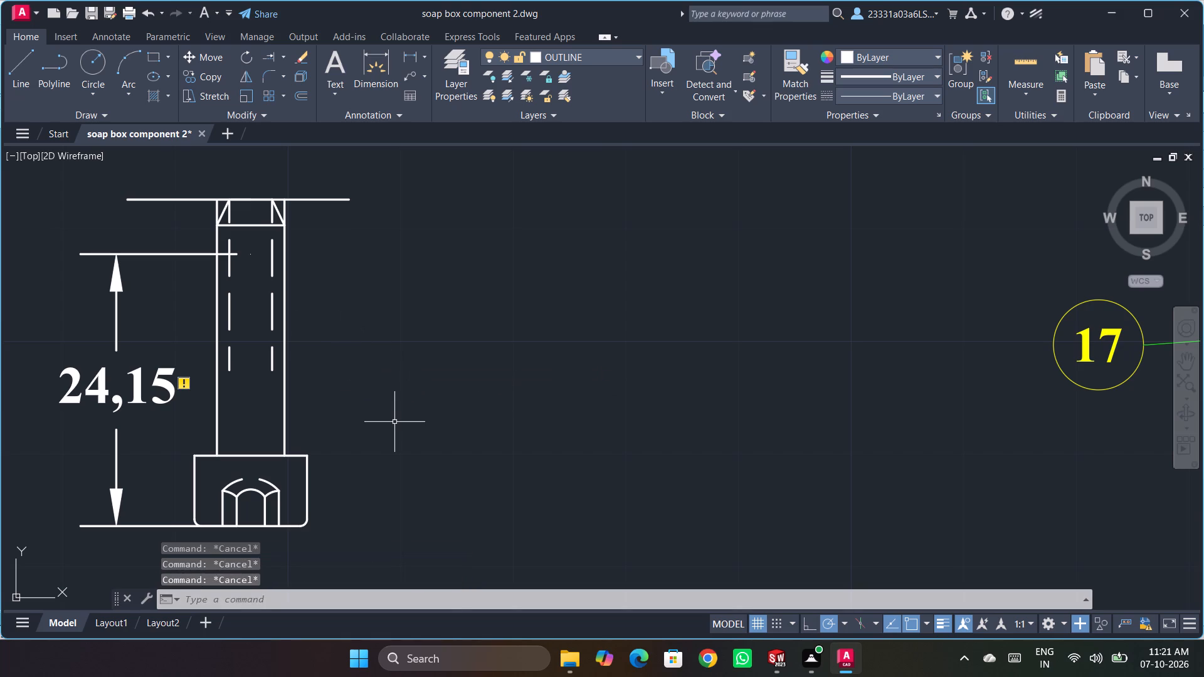
Delete both overlapping pieces of the horizontal helper line at the bolt's tip.
scroll(383, 397, "down", 2)
scroll(441, 393, "up", 1)
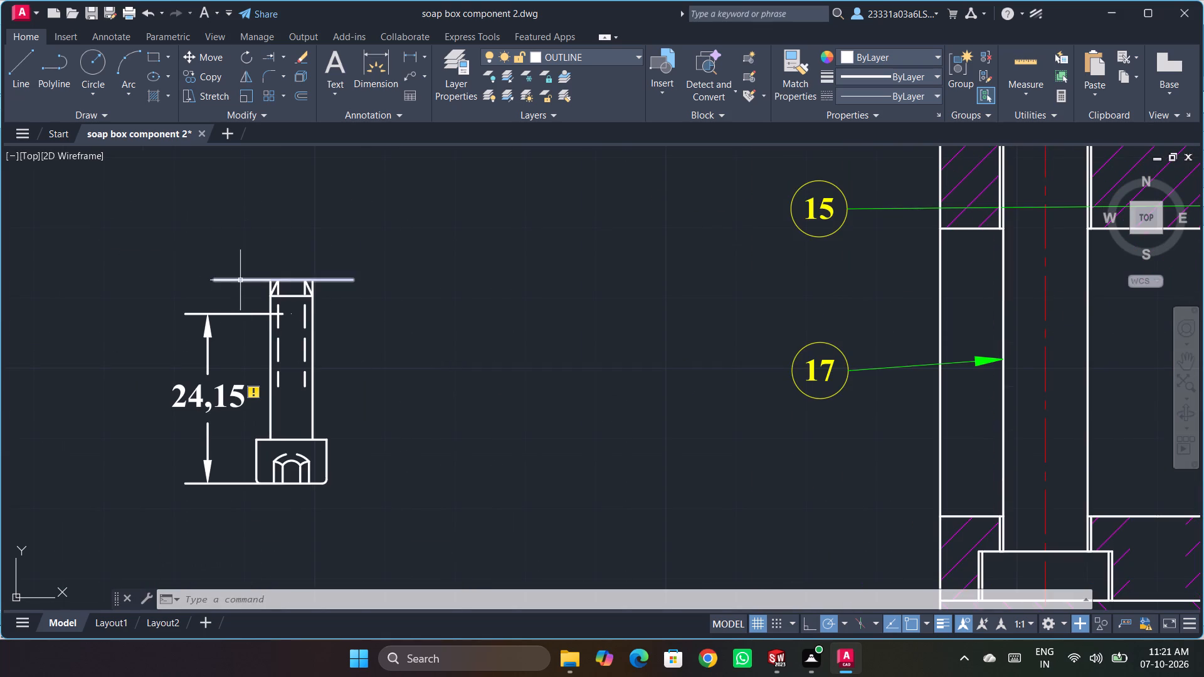
left_click(240, 280)
key("Delete")
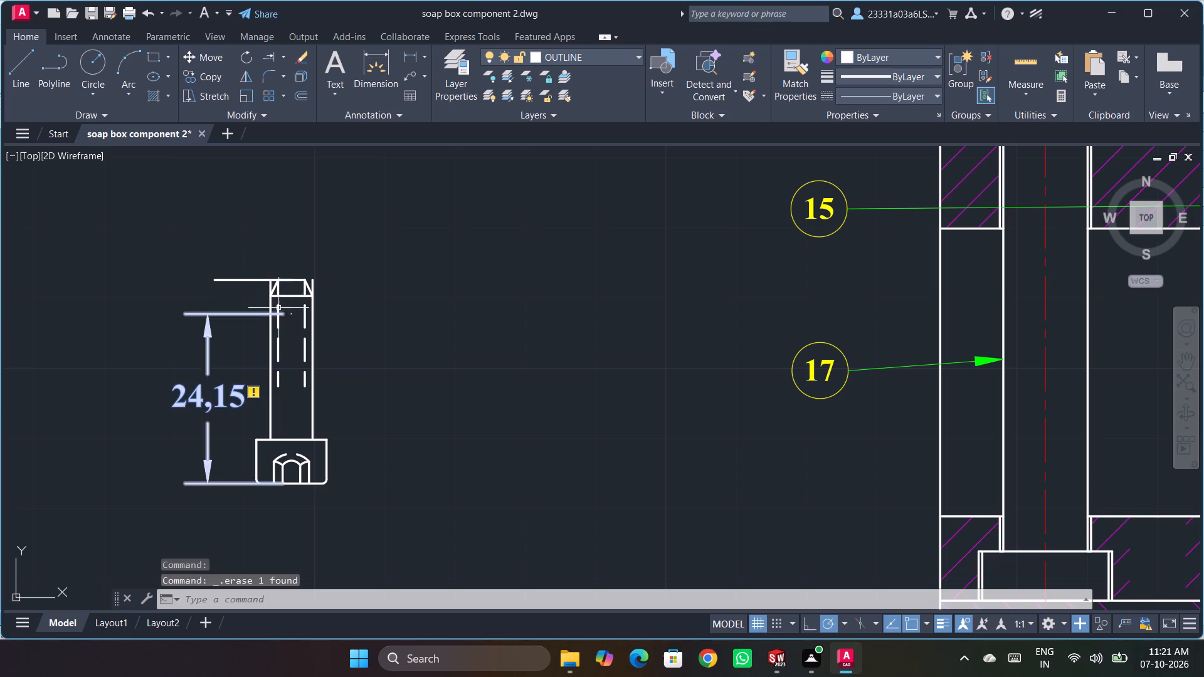
left_click(256, 280)
key("Delete")
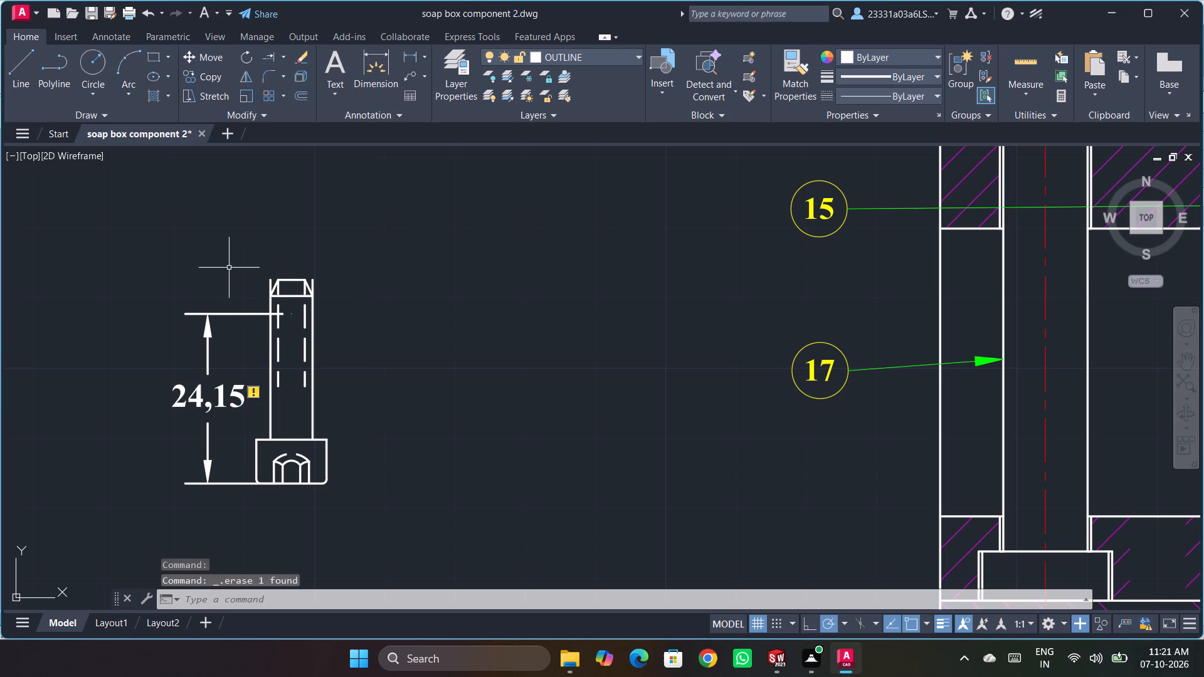
Delete the 24,15 height dimension beside the bolt.
left_click_drag(210, 248, 357, 523)
left_click(226, 397)
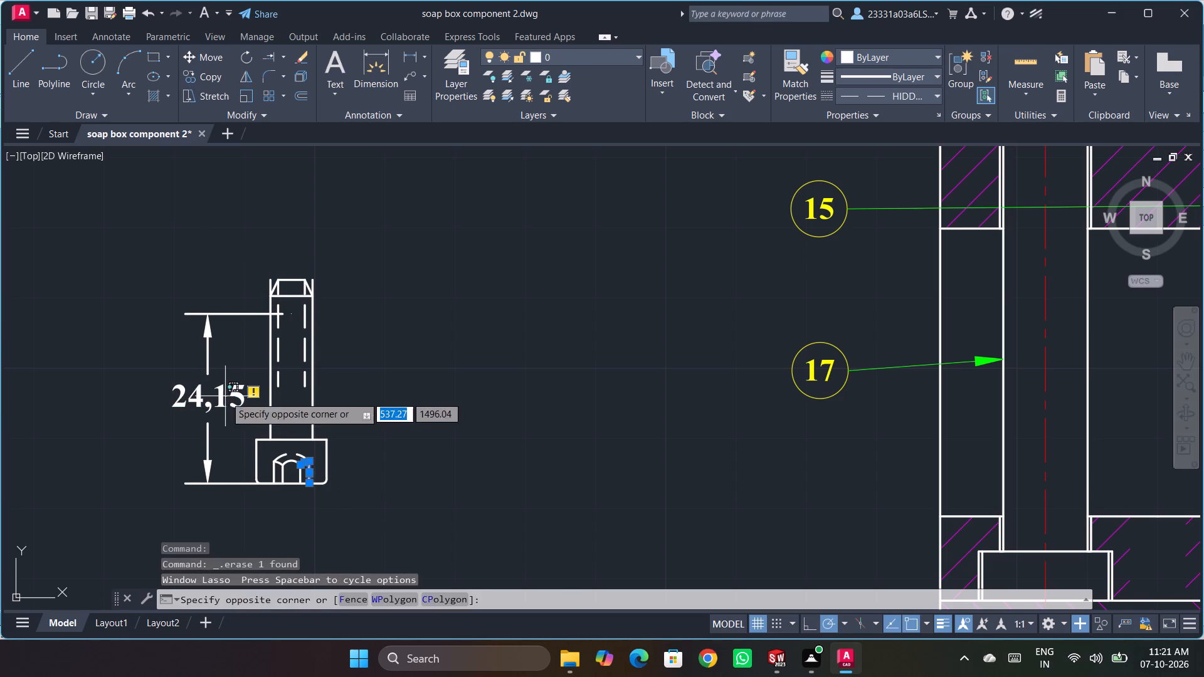
left_click(190, 404)
key("Delete")
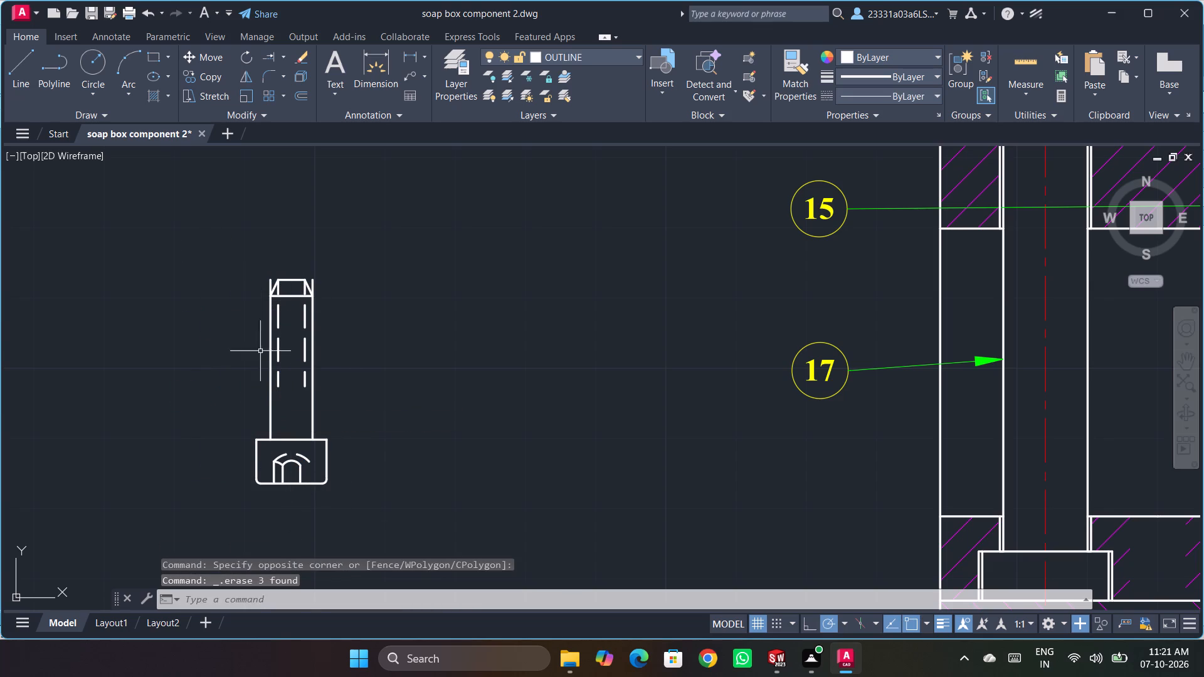
Undo the last erase, which removed hex socket and thread lines of the bolt together with the height dimension.
left_click_drag(167, 229, 368, 537)
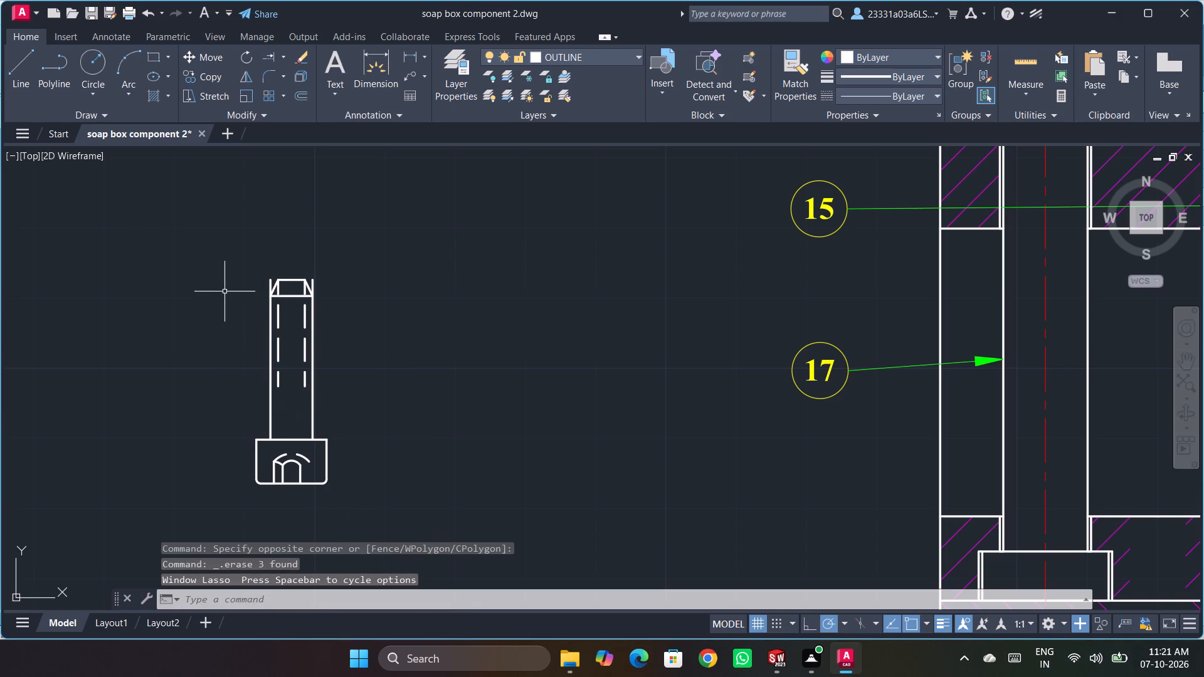
left_click(186, 220)
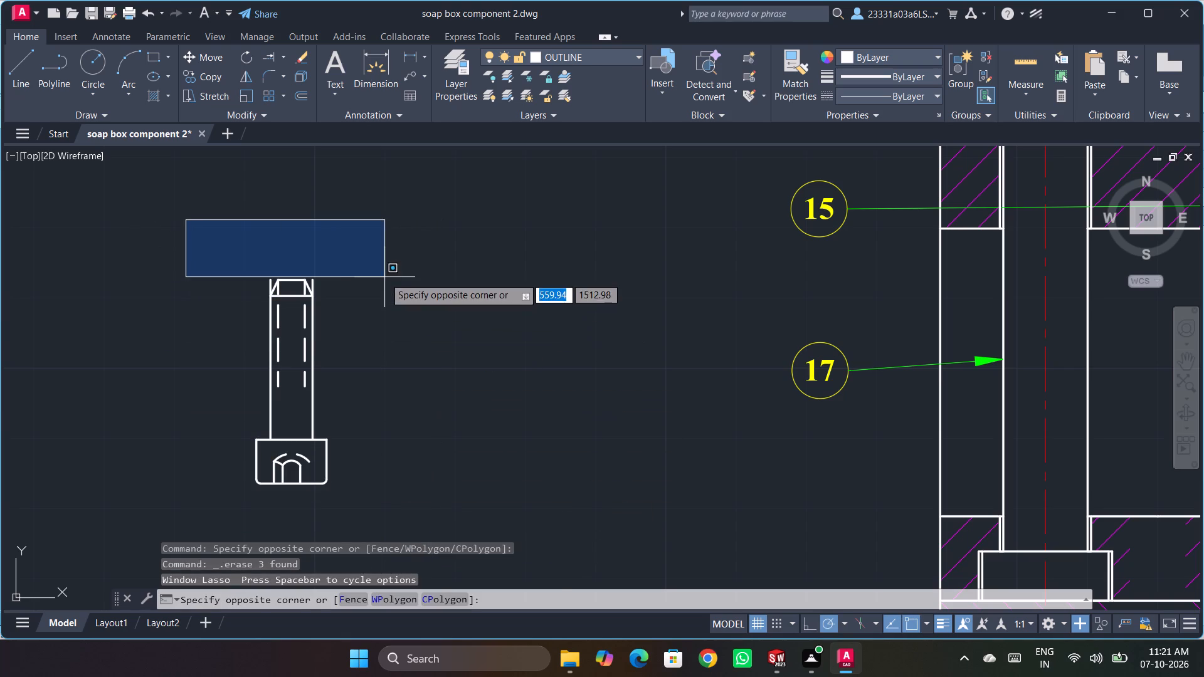
key("Escape")
key("ctrl+z")
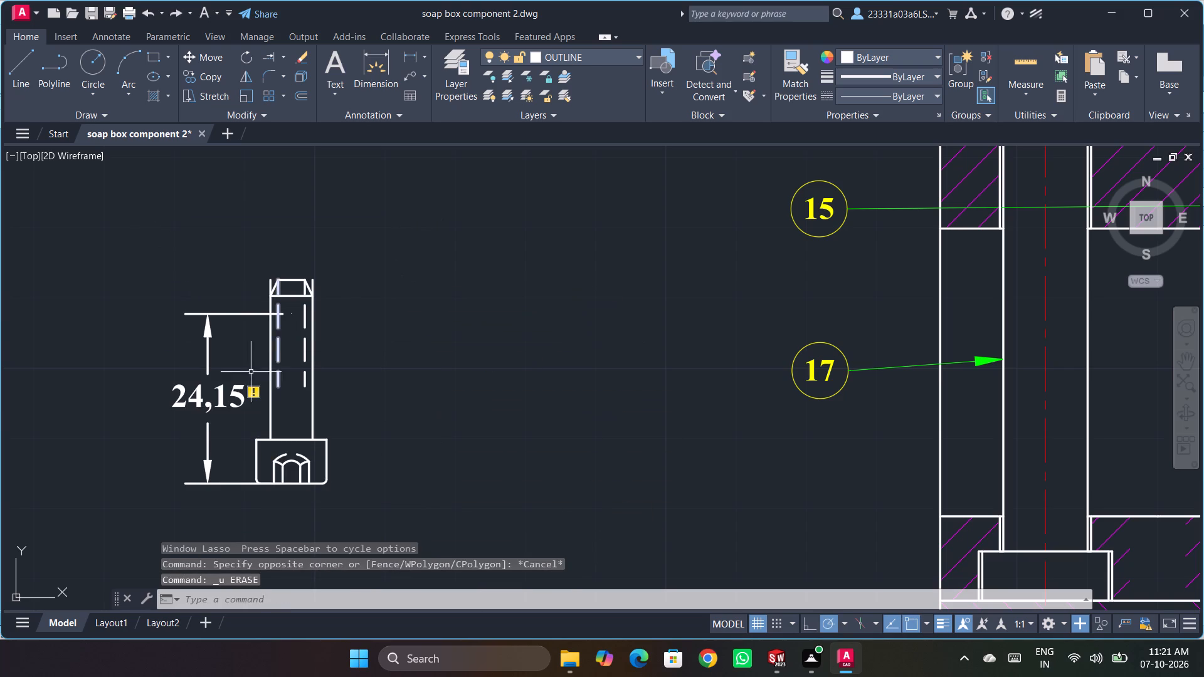
Delete only the 24,15 height dimension beside the bolt.
left_click(206, 395)
left_click(219, 403)
left_click(224, 397)
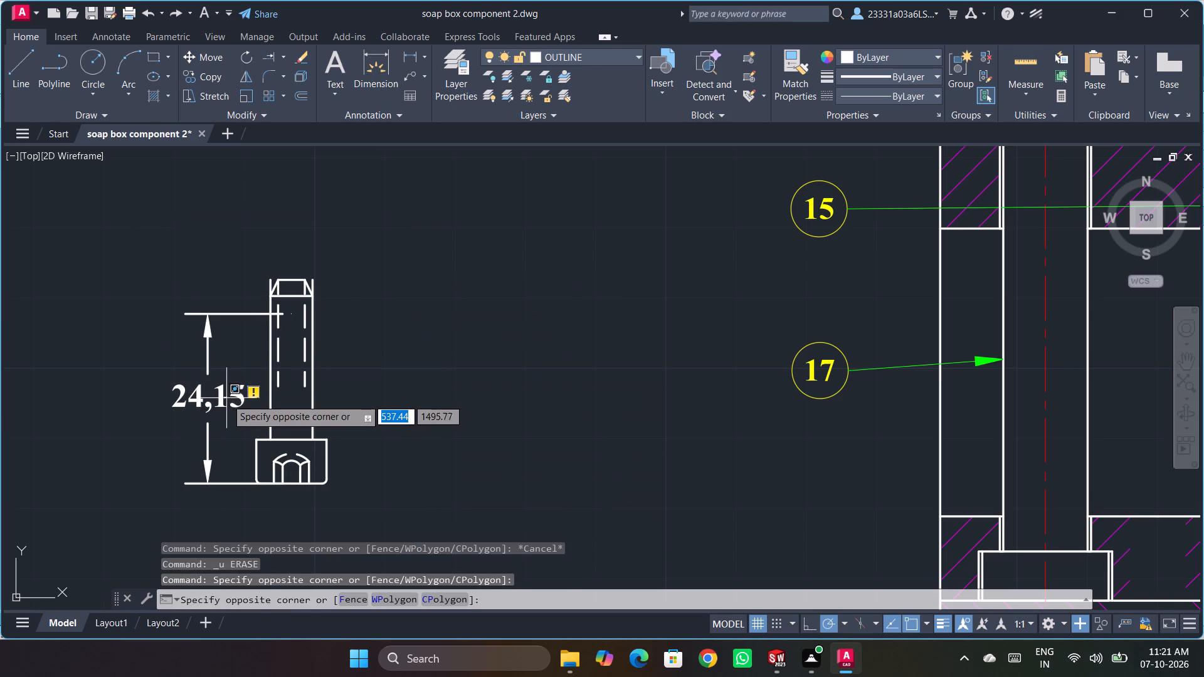
left_click(225, 403)
left_click(219, 402)
key("Delete")
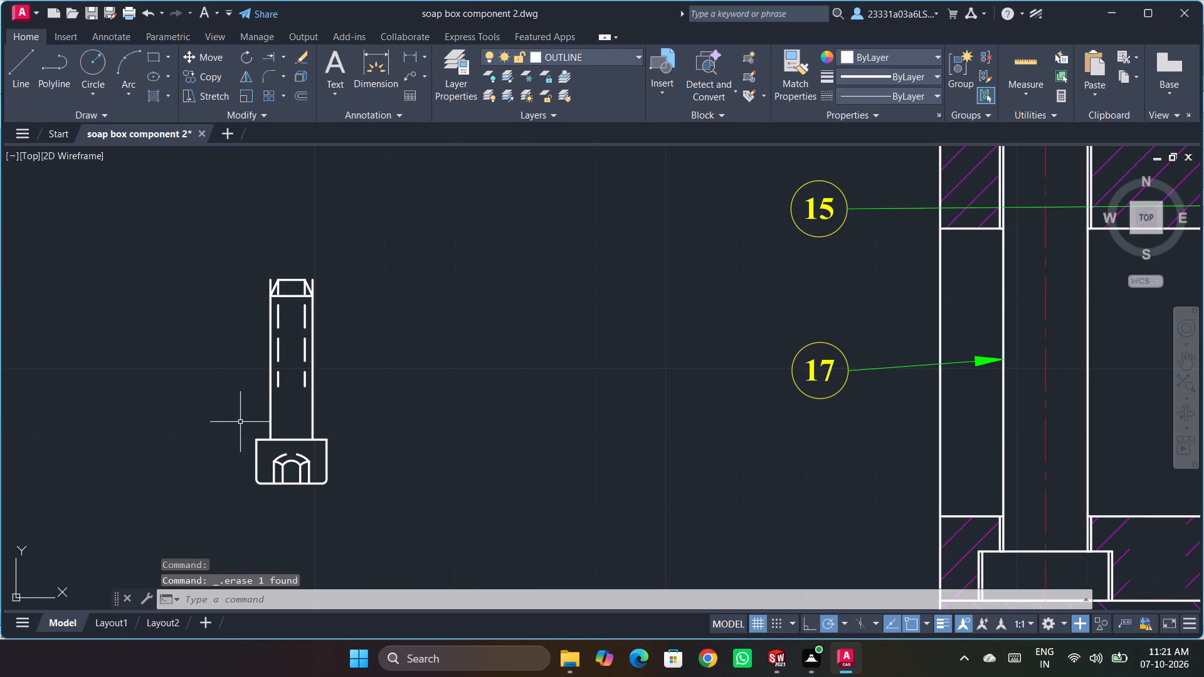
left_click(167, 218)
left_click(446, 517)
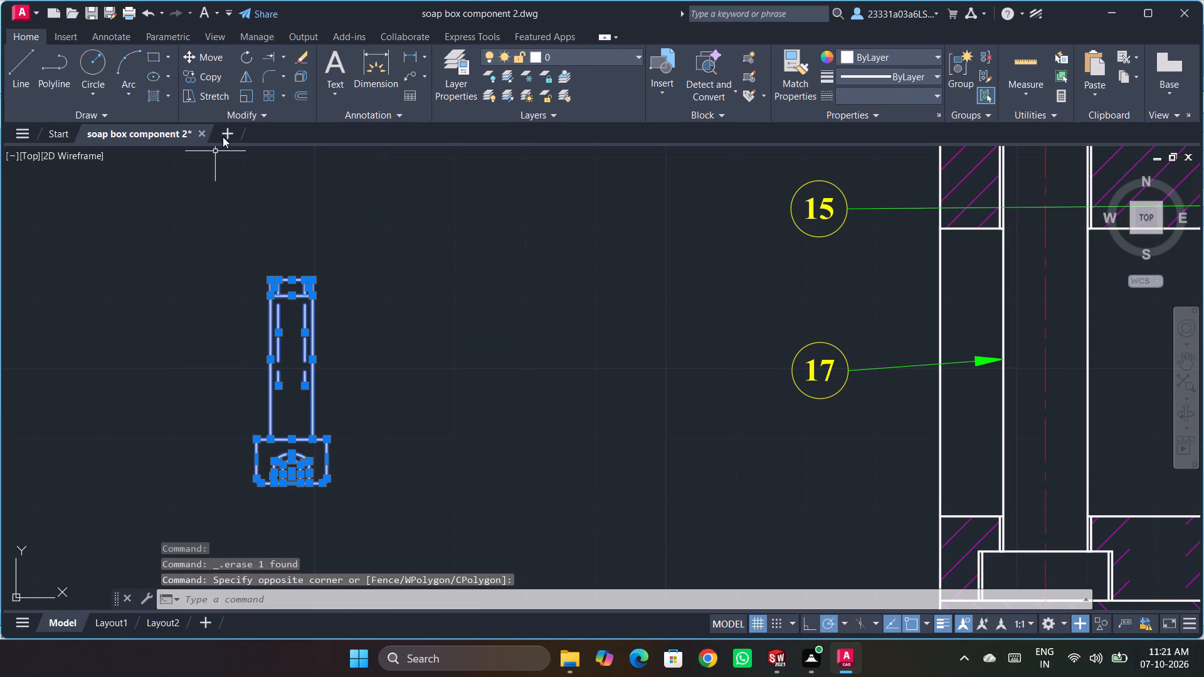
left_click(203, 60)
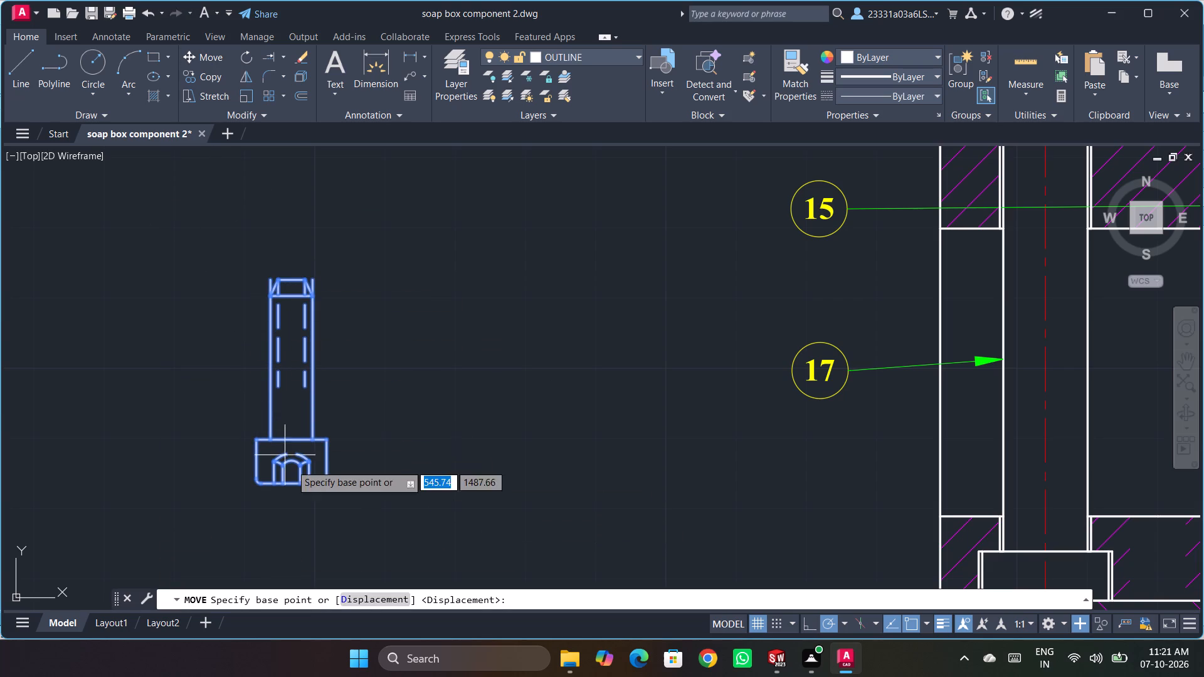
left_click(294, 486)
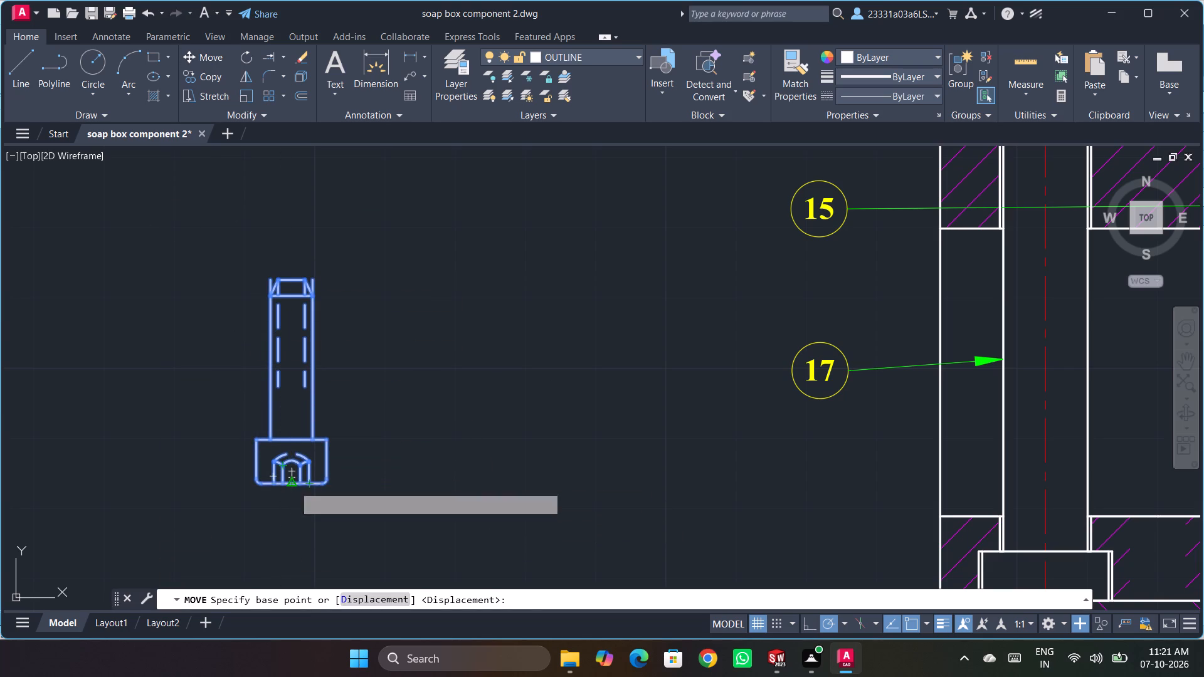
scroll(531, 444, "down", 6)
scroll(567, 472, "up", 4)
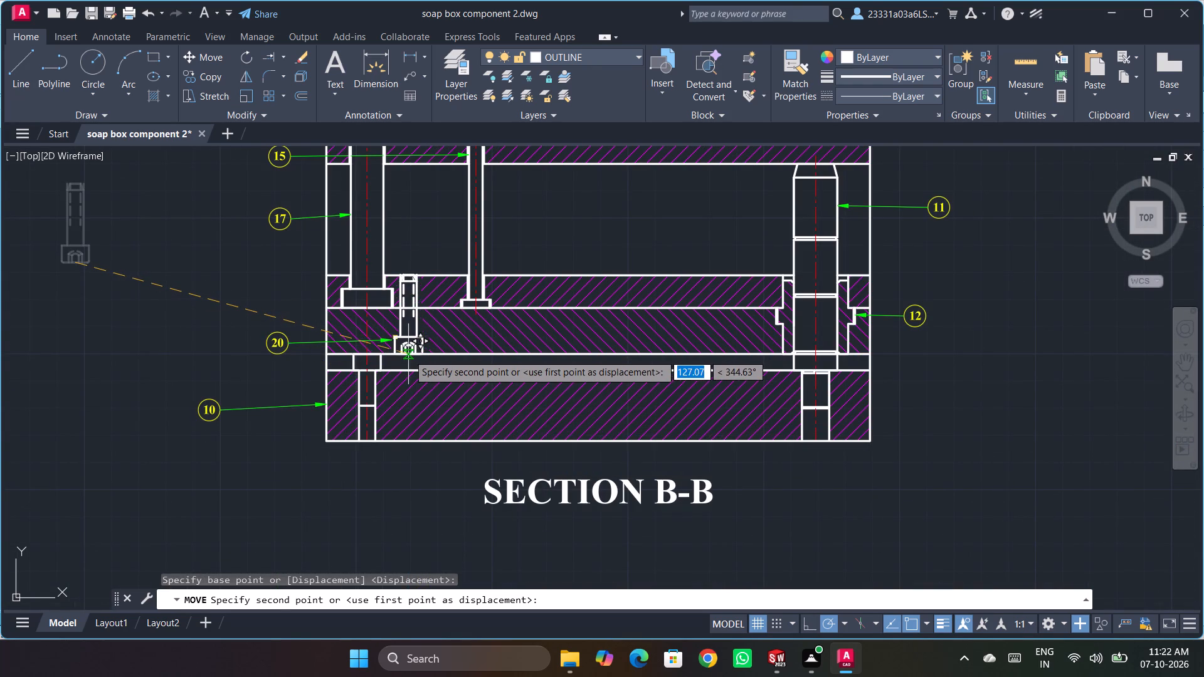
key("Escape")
Draw a vertical line about 252 units long from the centre of the small upper-left screw hole in the plan view up through Section B-B.
scroll(403, 357, "down", 2)
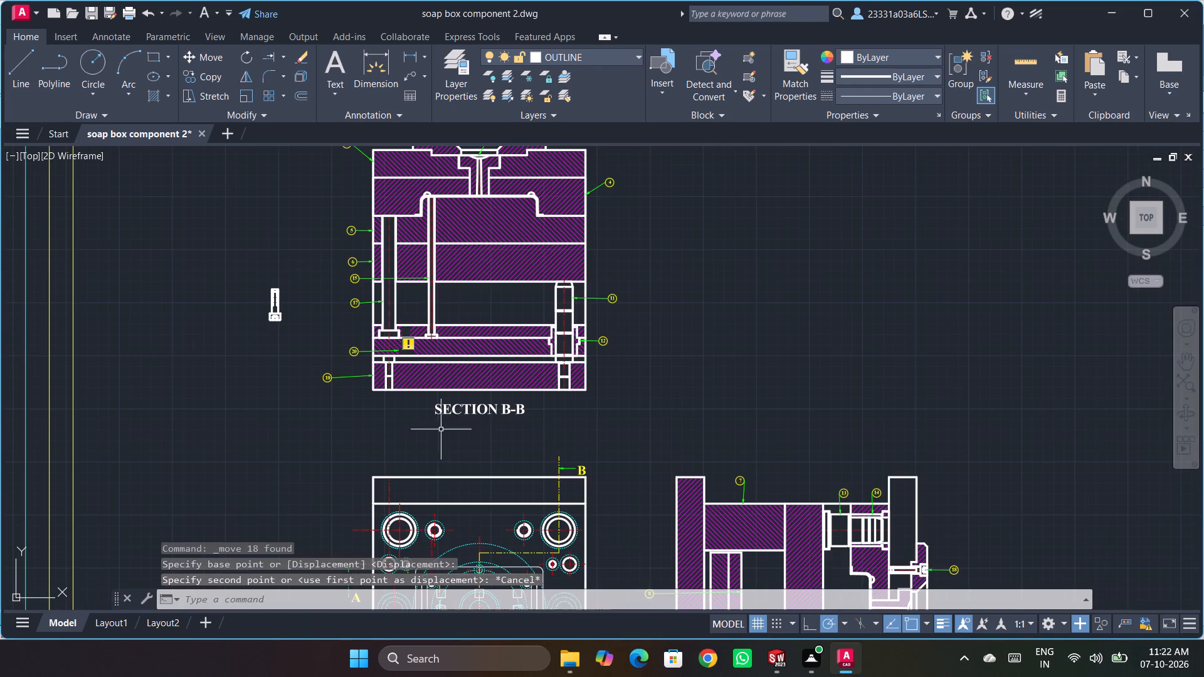
scroll(445, 474, "up", 1)
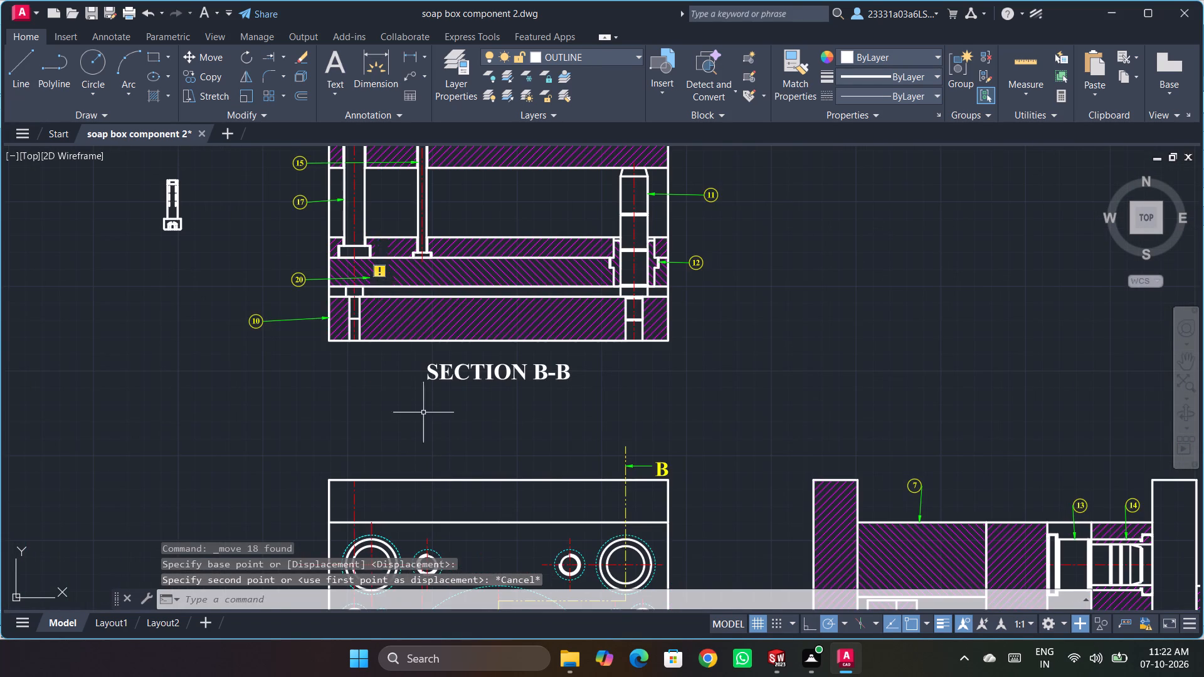
scroll(423, 413, "down", 2)
scroll(409, 495, "up", 3)
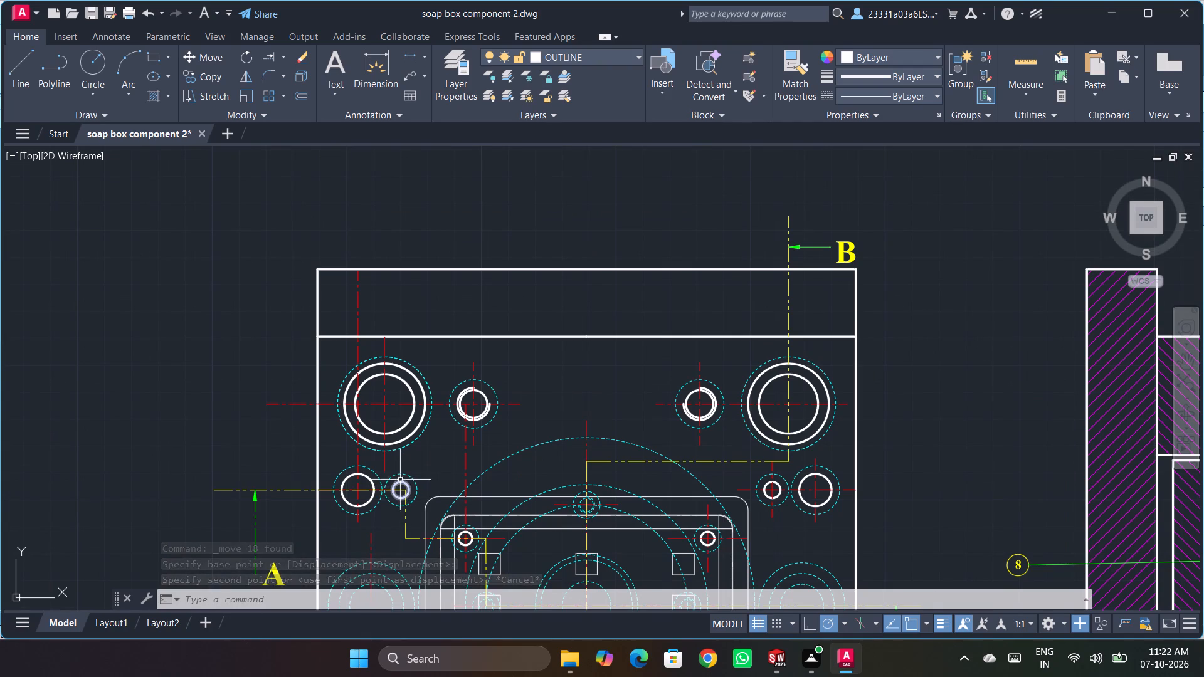
scroll(407, 384, "down", 2)
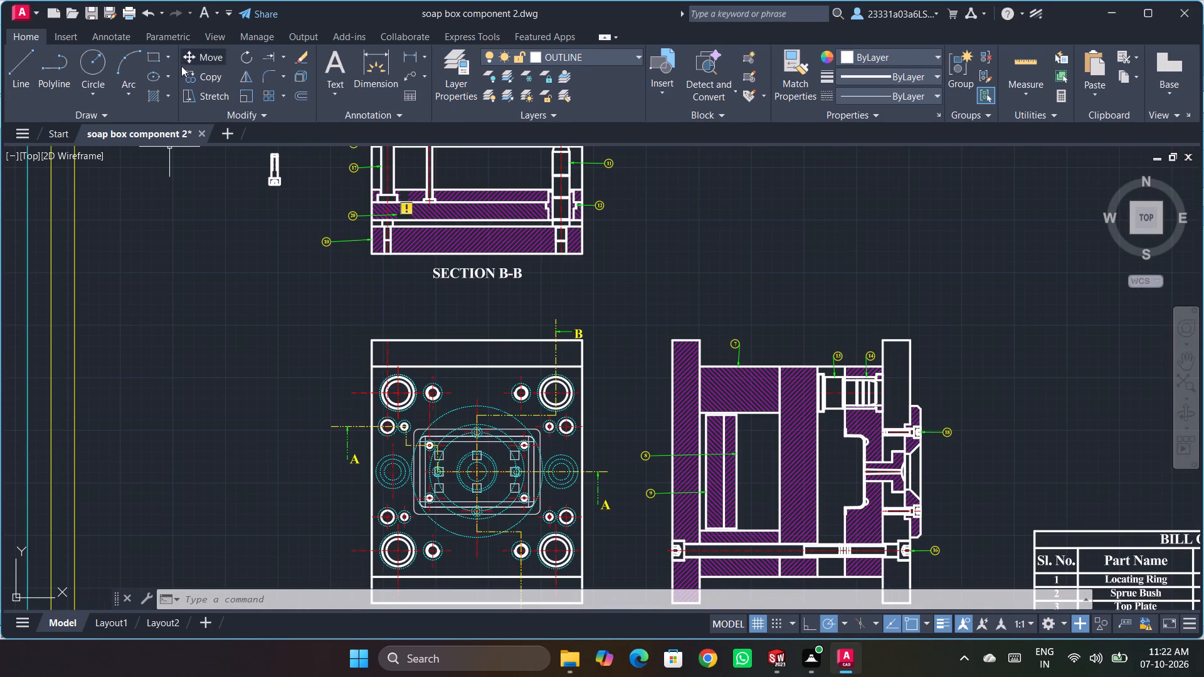
left_click(26, 59)
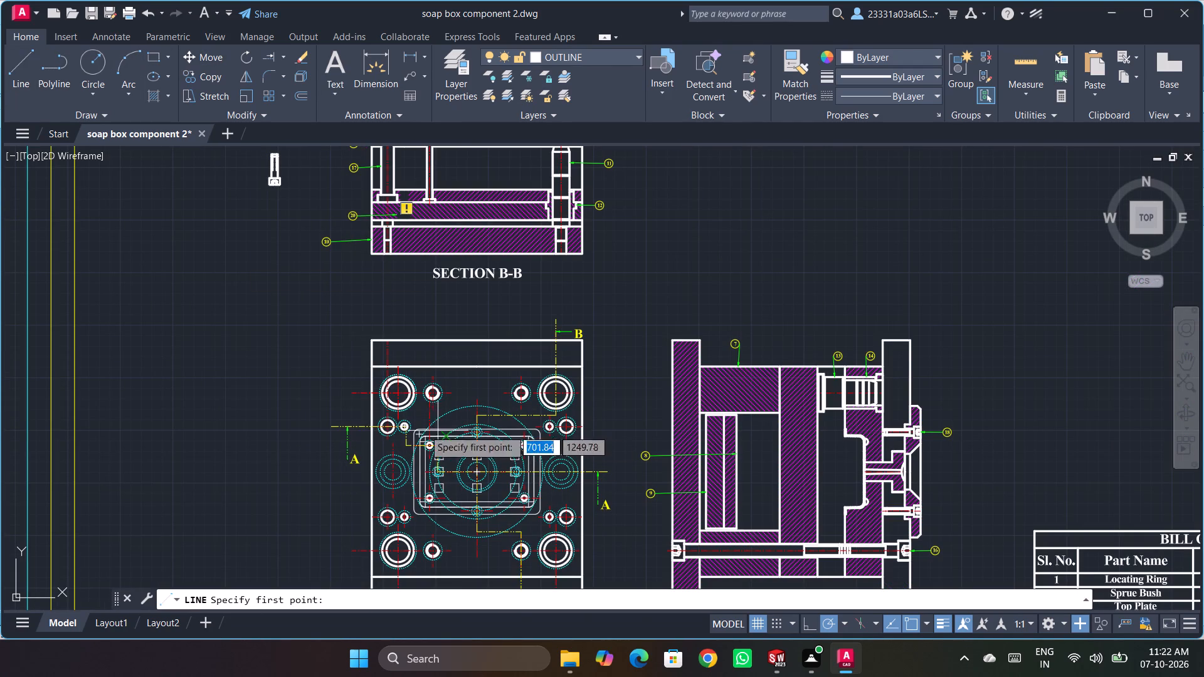
scroll(404, 444, "down", 4)
scroll(402, 424, "up", 6)
scroll(427, 518, "up", 1)
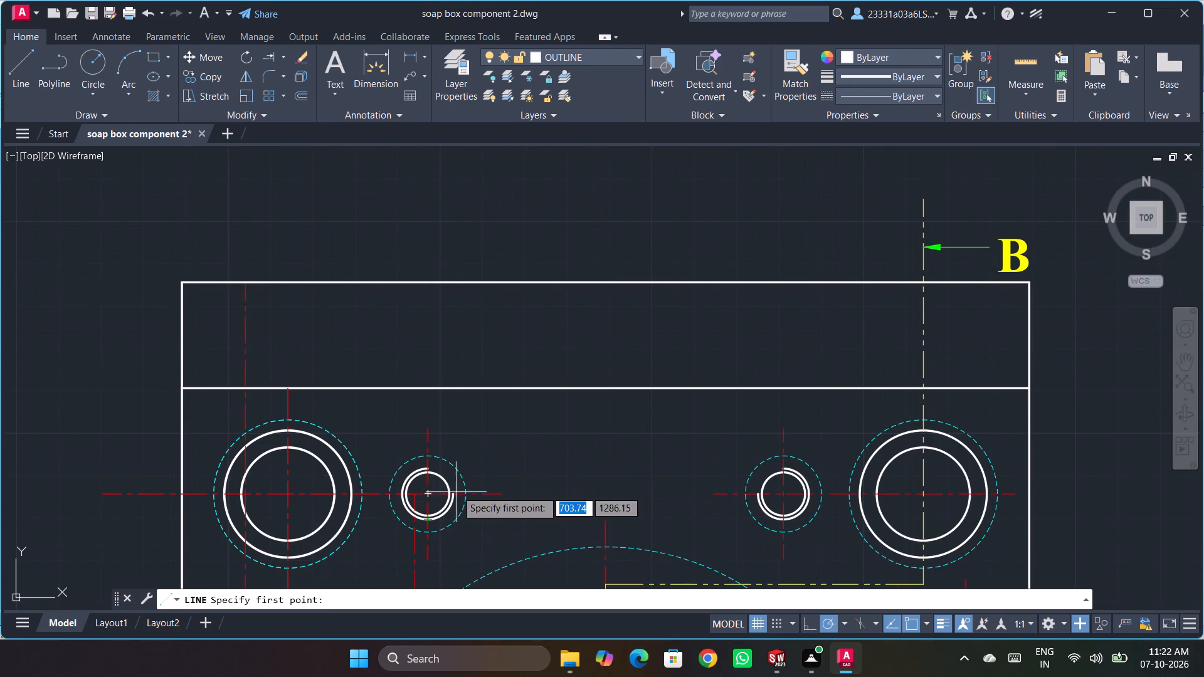
scroll(425, 453, "up", 4)
scroll(426, 454, "down", 6)
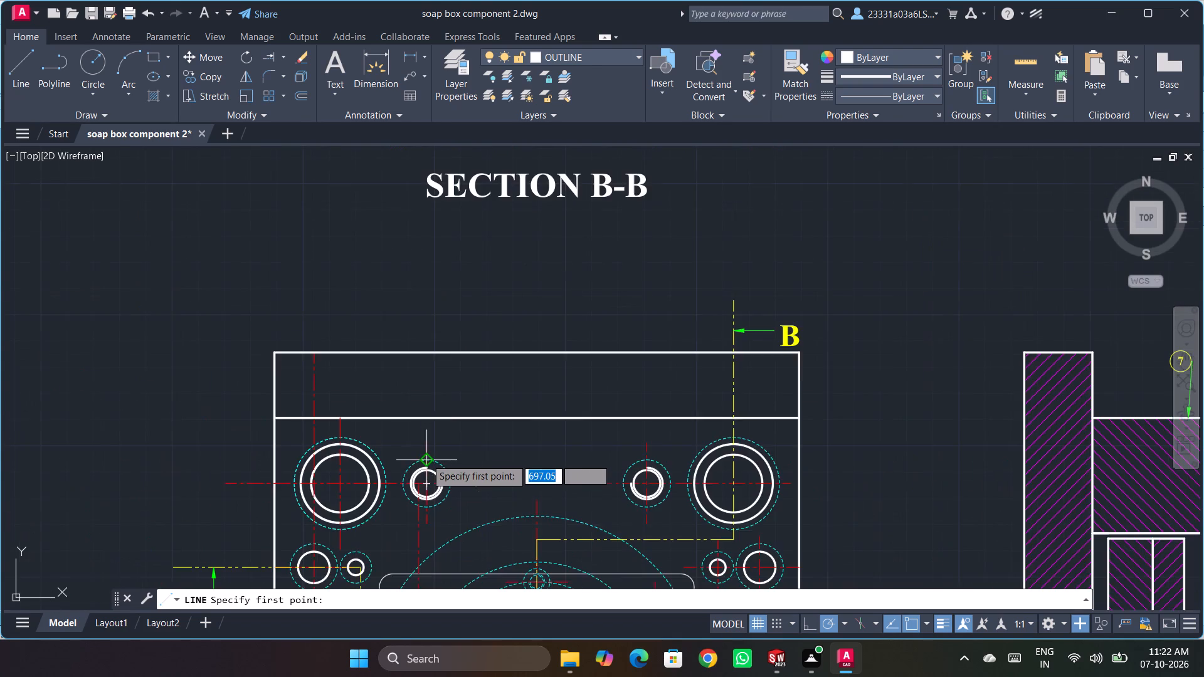
scroll(426, 458, "down", 1)
scroll(619, 438, "down", 1)
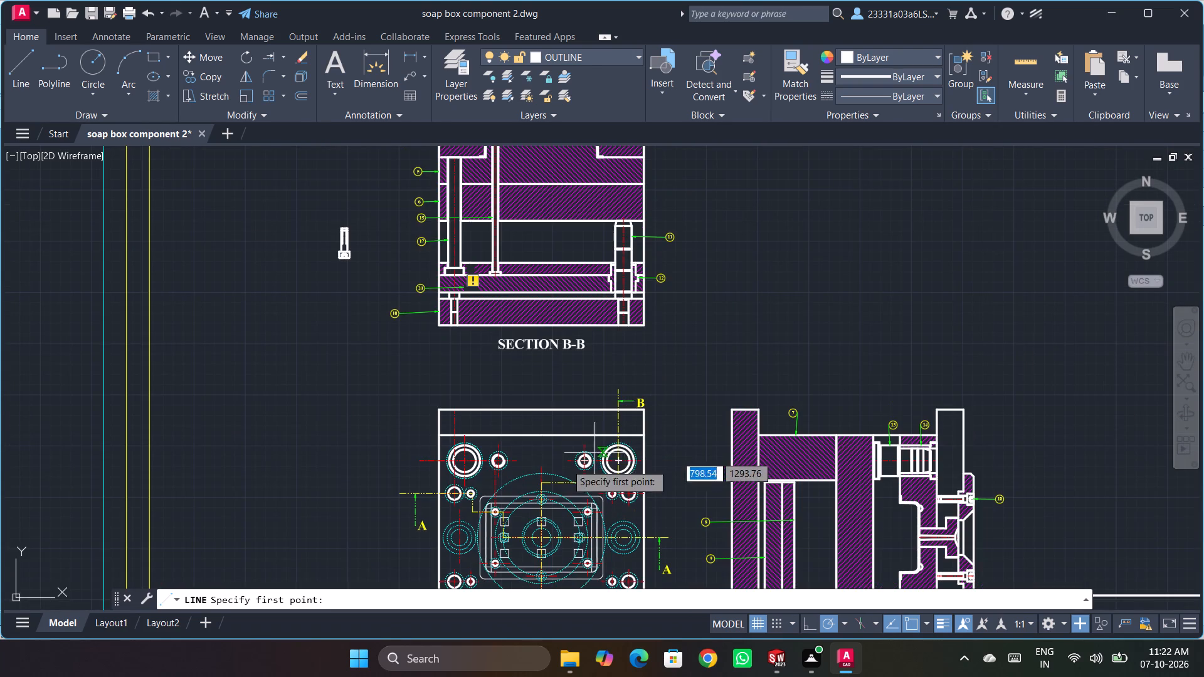
scroll(495, 478, "up", 2)
scroll(443, 508, "up", 1)
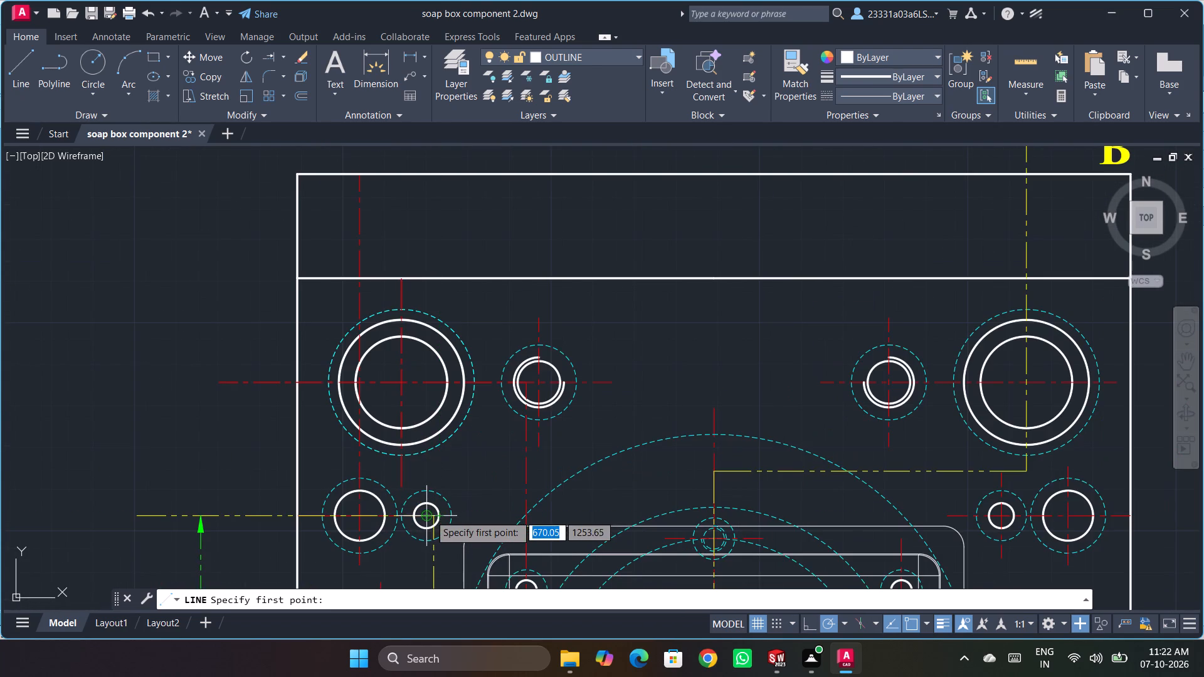
left_click(430, 515)
scroll(420, 241, "down", 5)
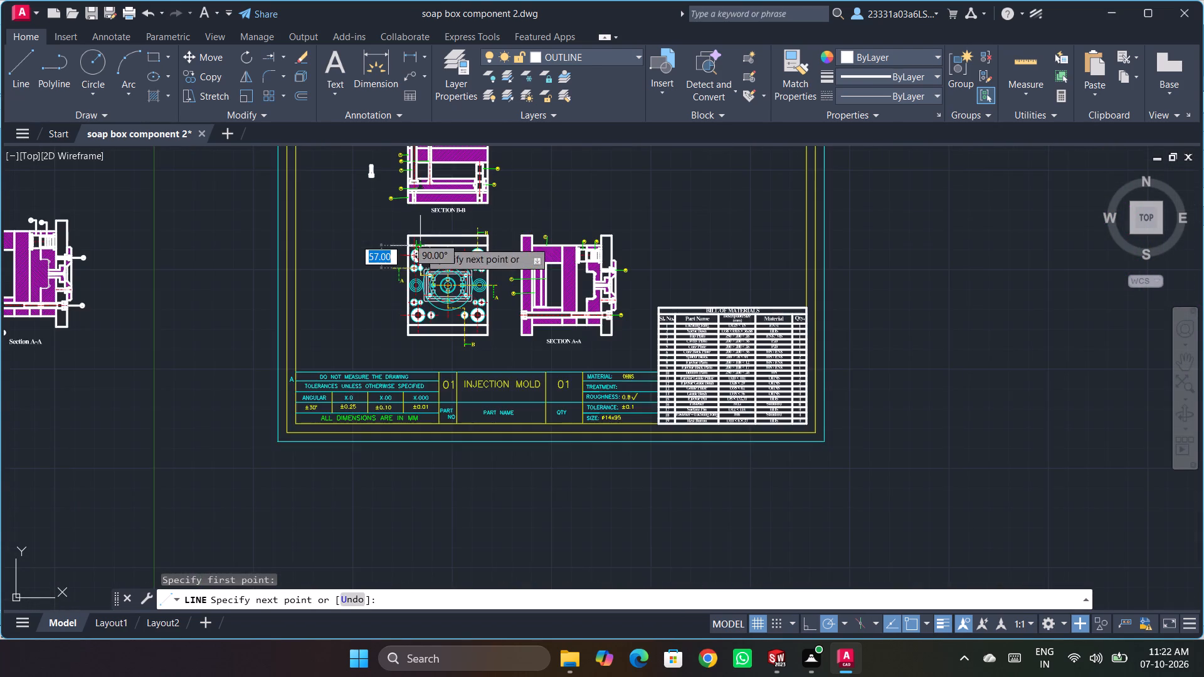
scroll(426, 202, "up", 4)
scroll(384, 214, "down", 4)
scroll(385, 176, "up", 4)
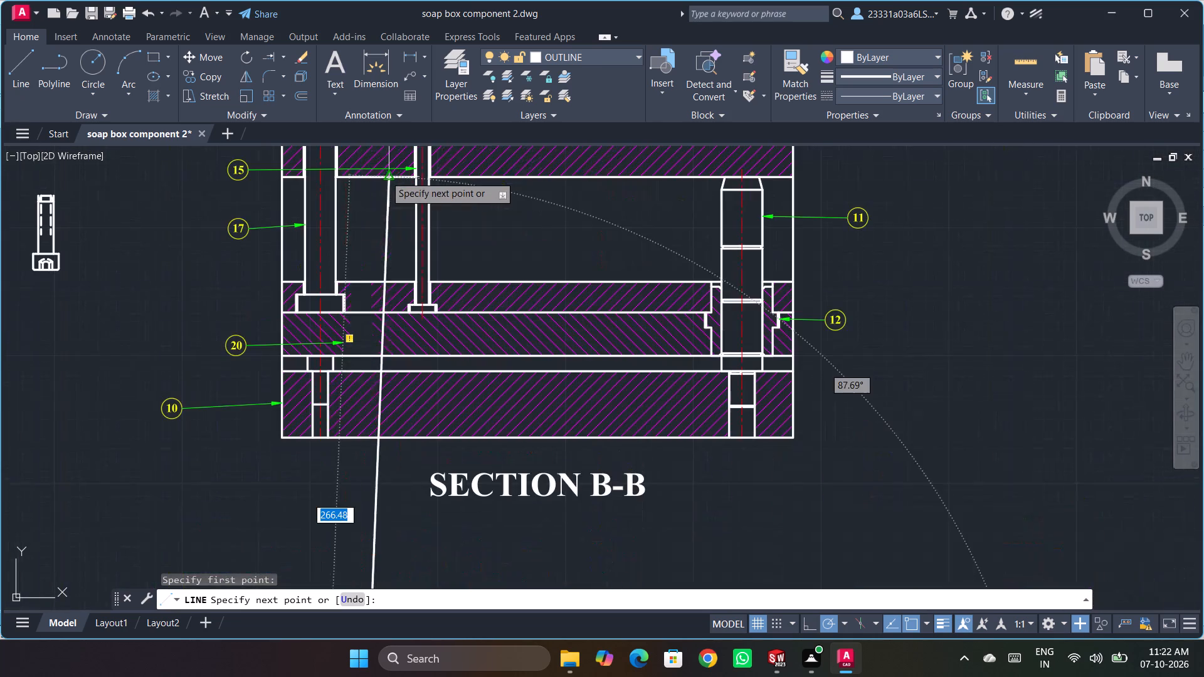
left_click(357, 215)
key("Escape")
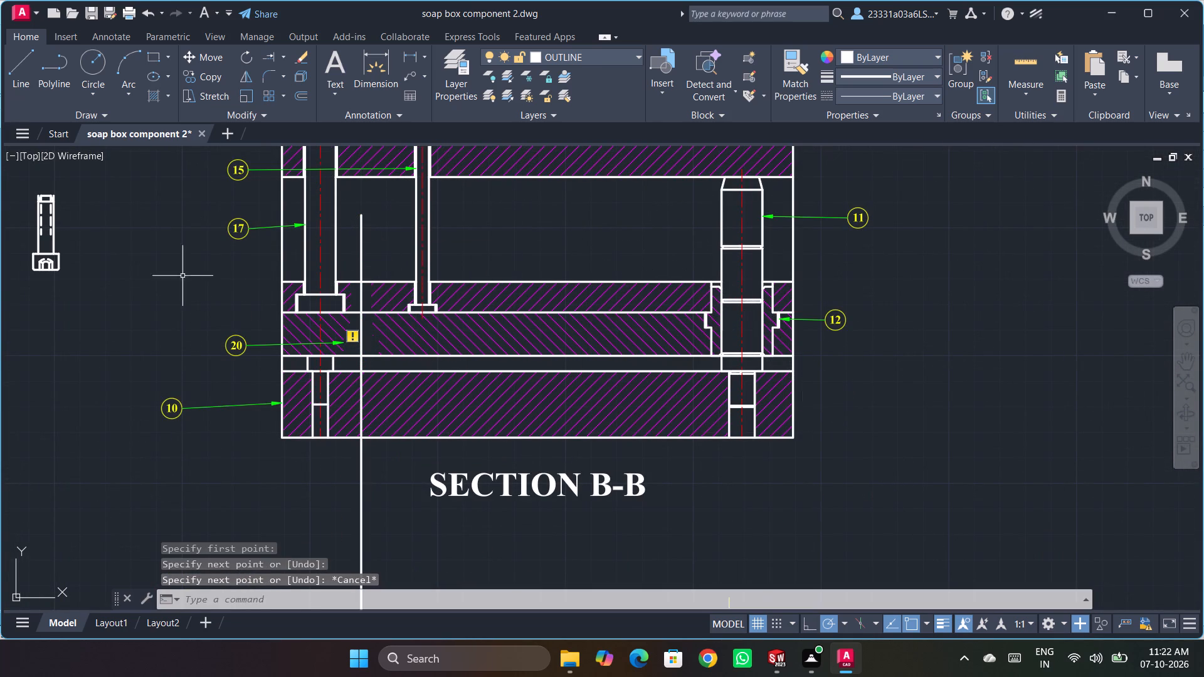
Move the whole bolt from its head's bottom midpoint to where the vertical line meets the bottom edge of the plate at balloon 20.
left_click_drag(14, 190, 115, 284)
scroll(685, 471, "down", 1)
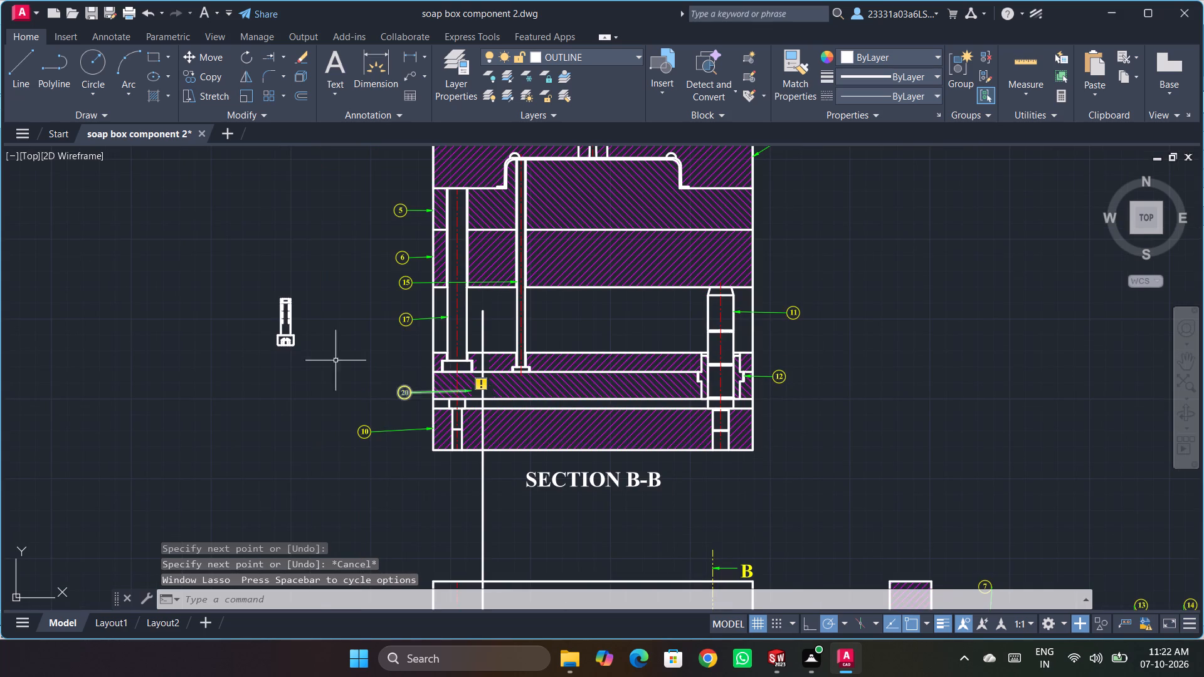
left_click(251, 291)
left_click(357, 391)
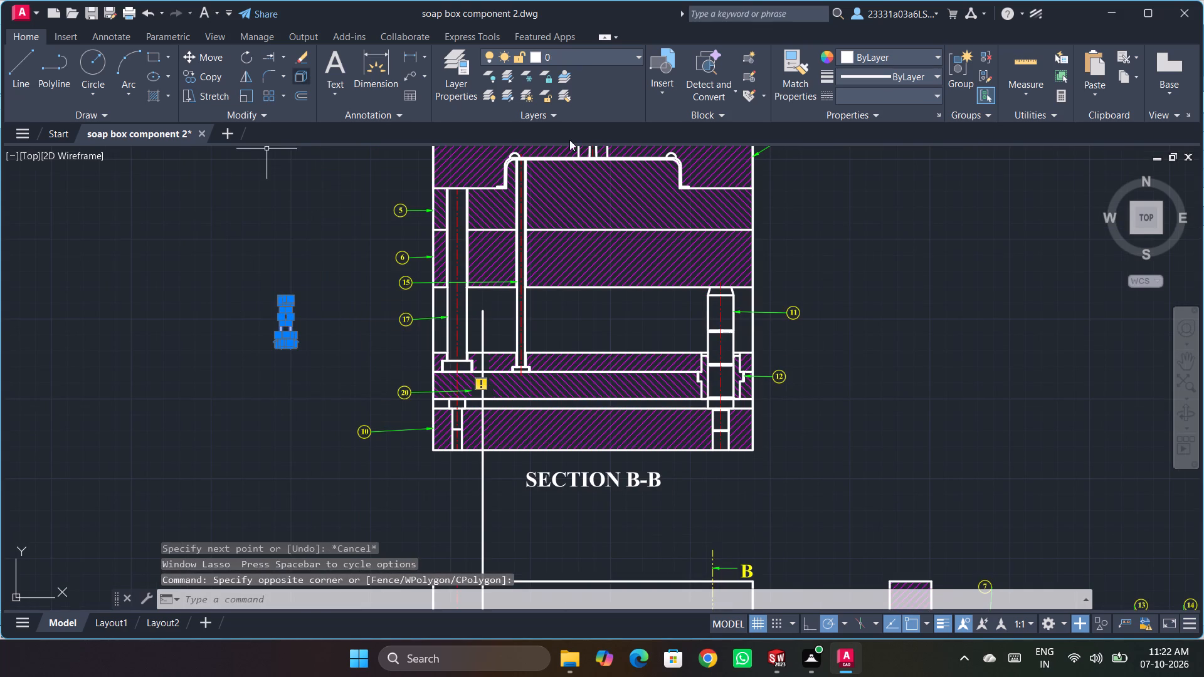
left_click(186, 55)
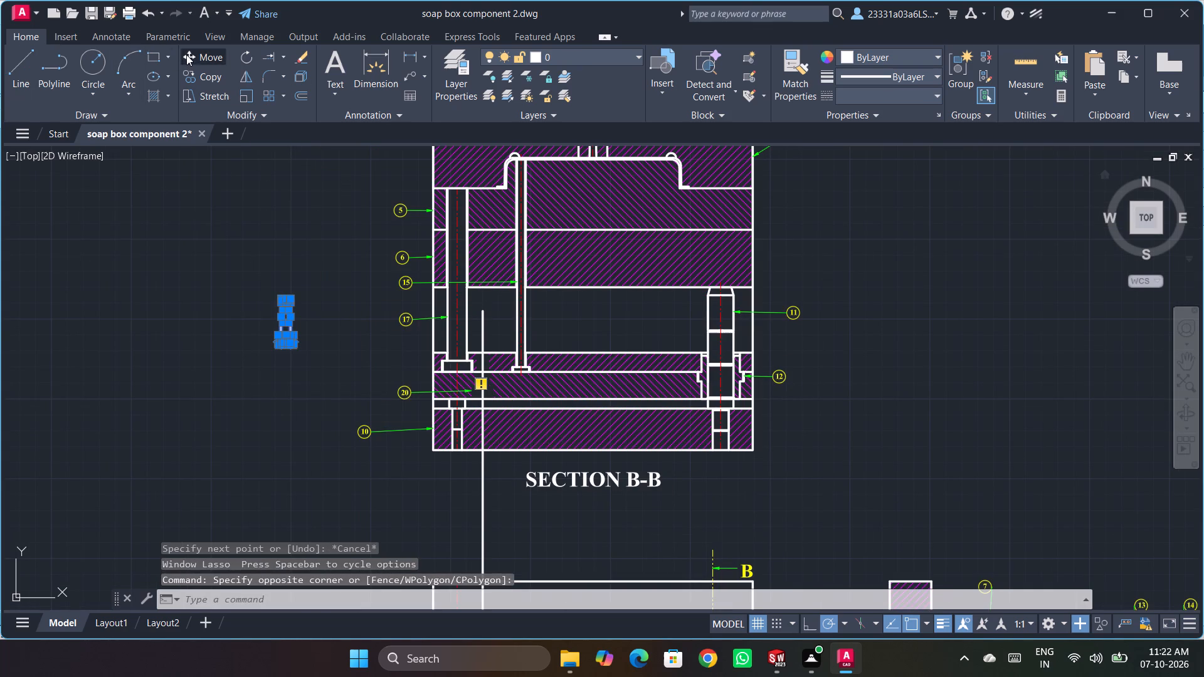
scroll(294, 357, "down", 2)
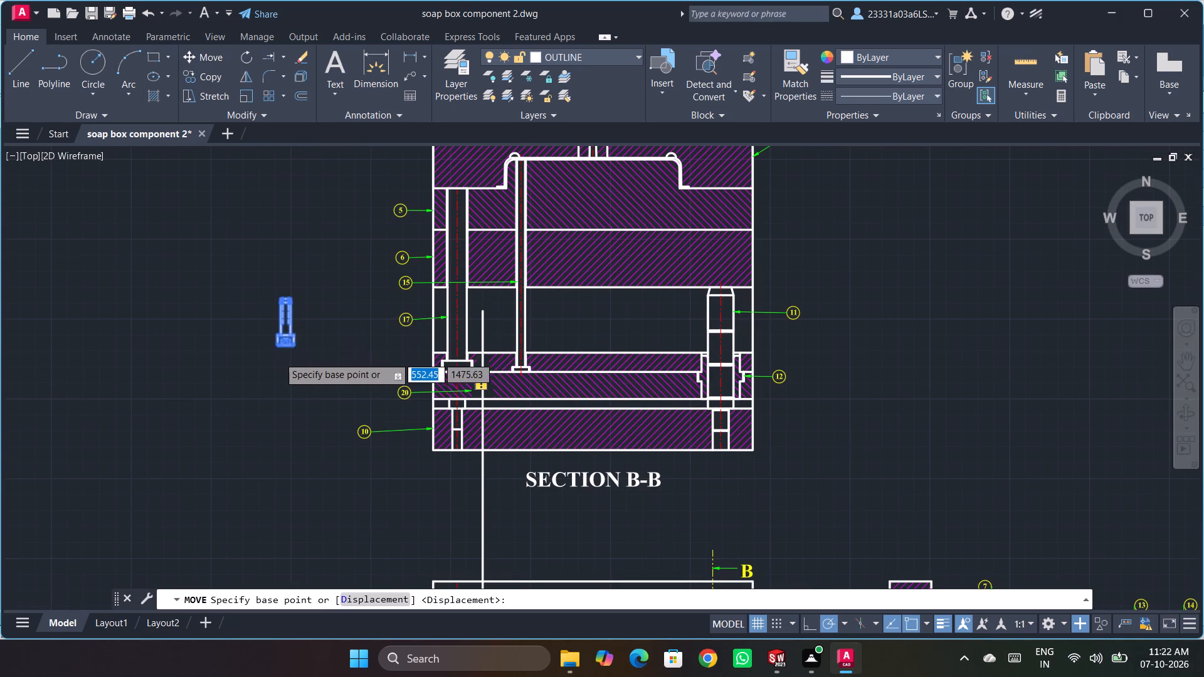
scroll(277, 357, "down", 3)
scroll(283, 382, "up", 5)
scroll(340, 399, "down", 3)
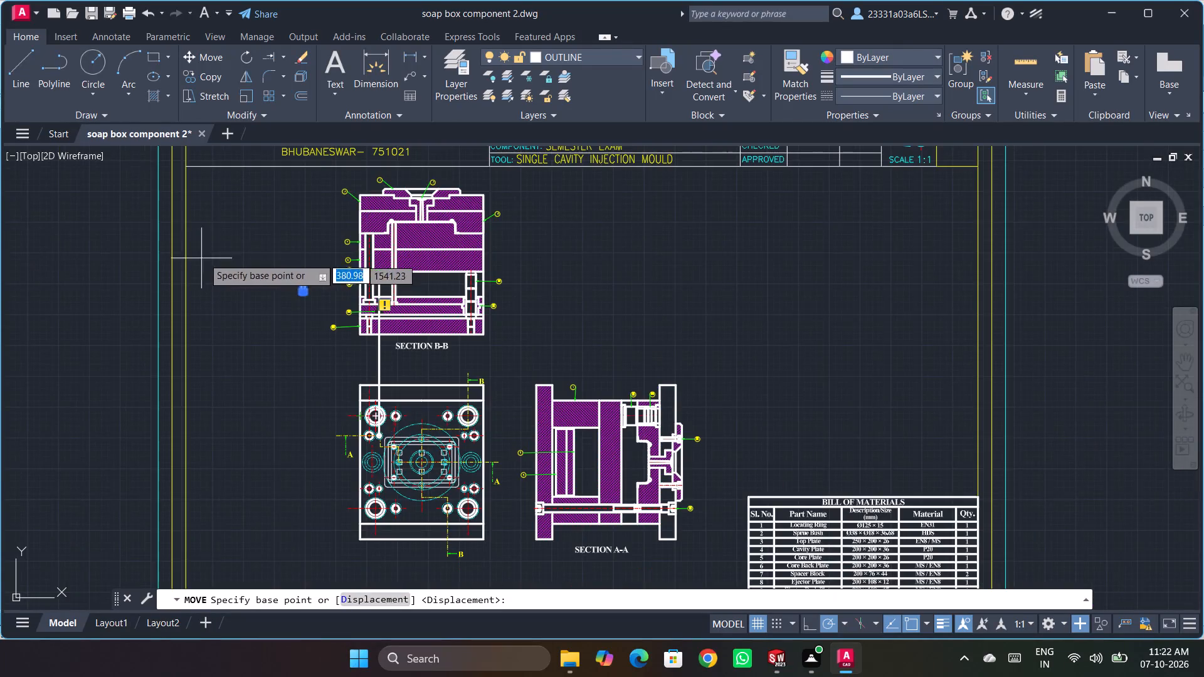
scroll(219, 253, "up", 2)
scroll(363, 338, "up", 2)
scroll(458, 305, "up", 2)
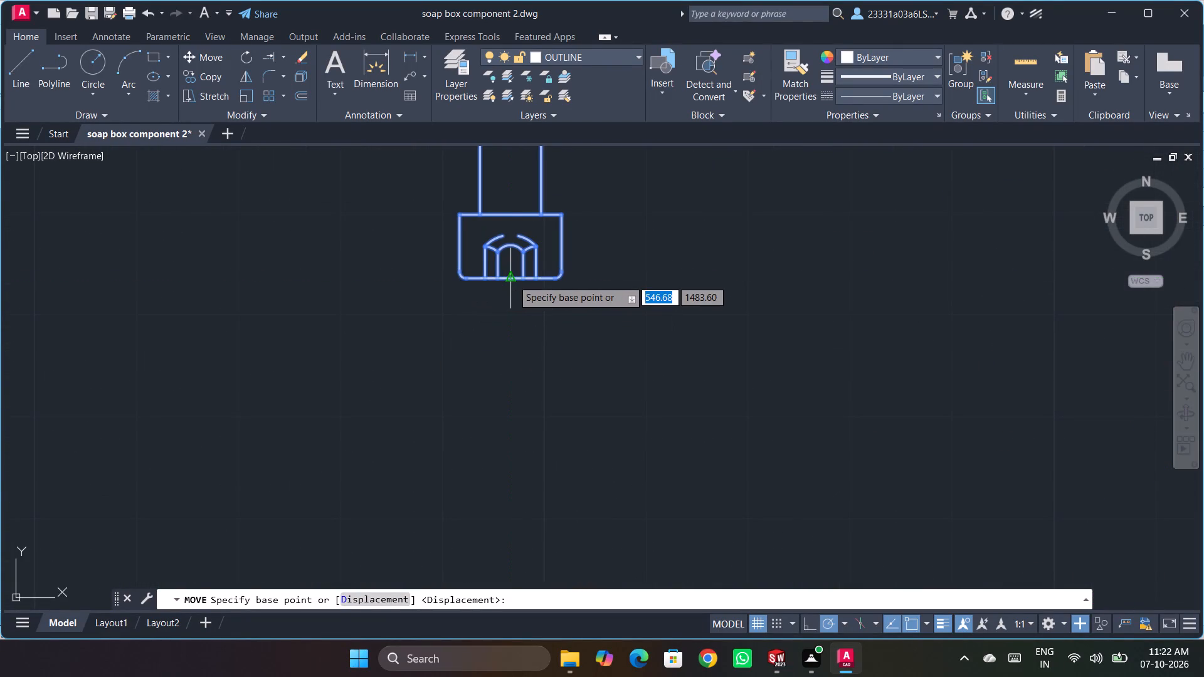
left_click(514, 280)
scroll(685, 416, "down", 4)
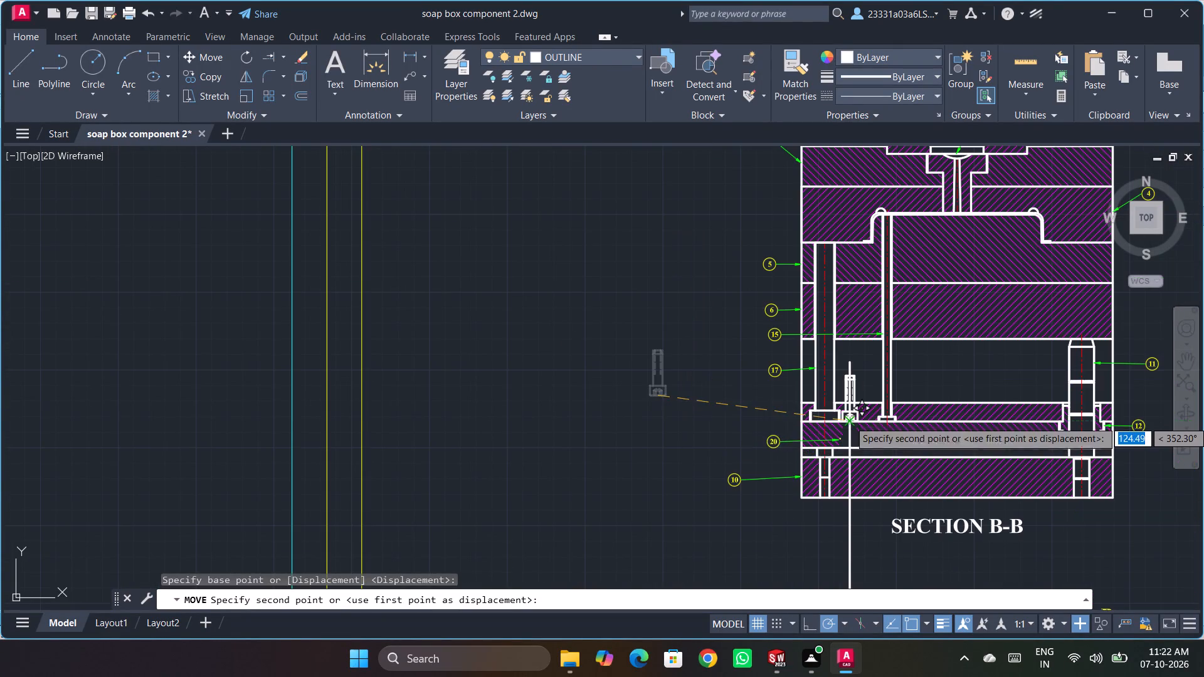
scroll(858, 422, "up", 4)
scroll(847, 479, "down", 3)
scroll(837, 520, "up", 3)
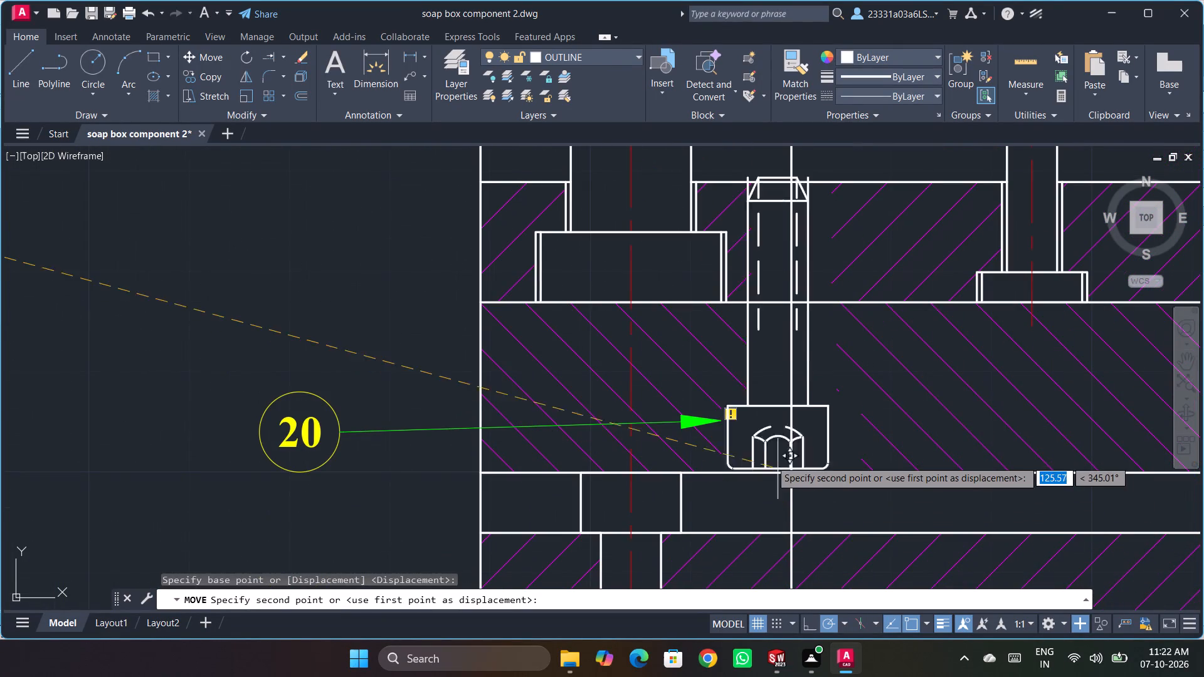
left_click(793, 473)
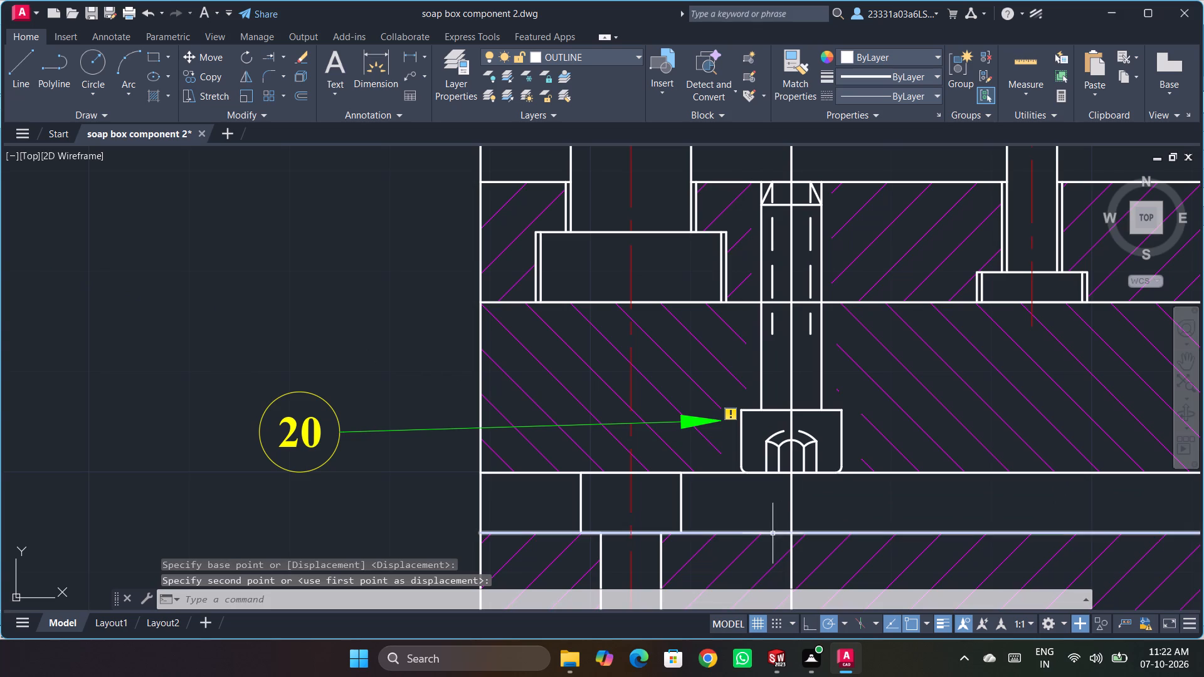
key("Escape")
Put the vertical line through the bolt at balloon 20 on the Center Line layer.
right_click(793, 392)
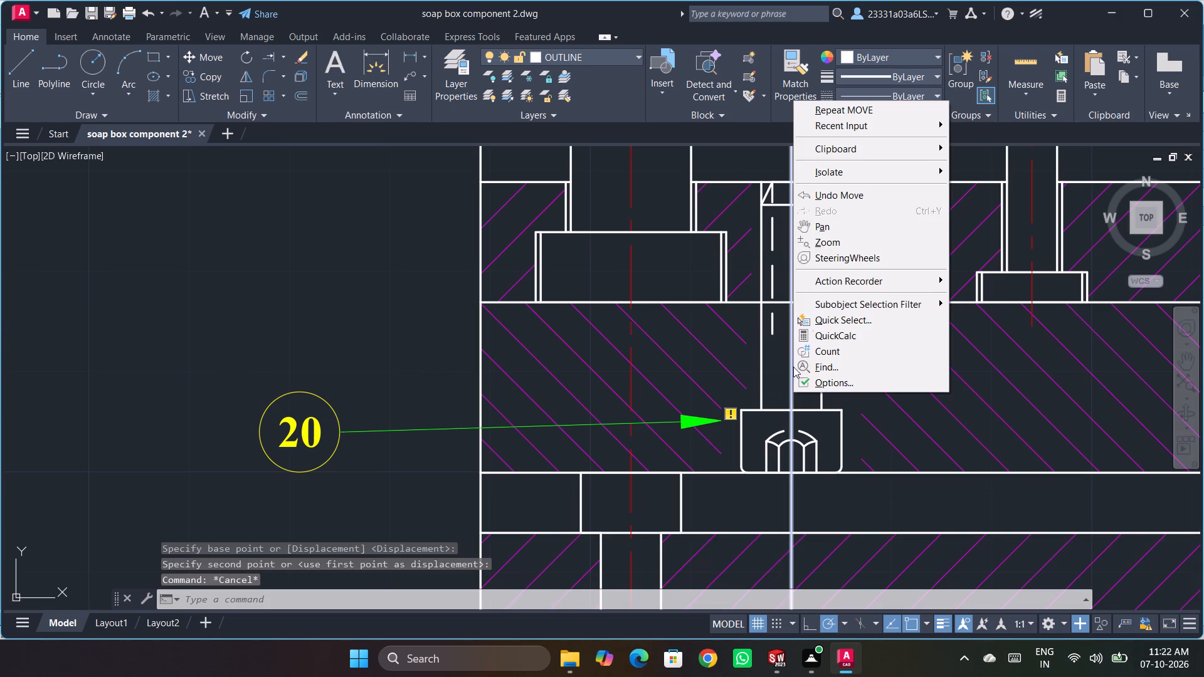
left_click(362, 214)
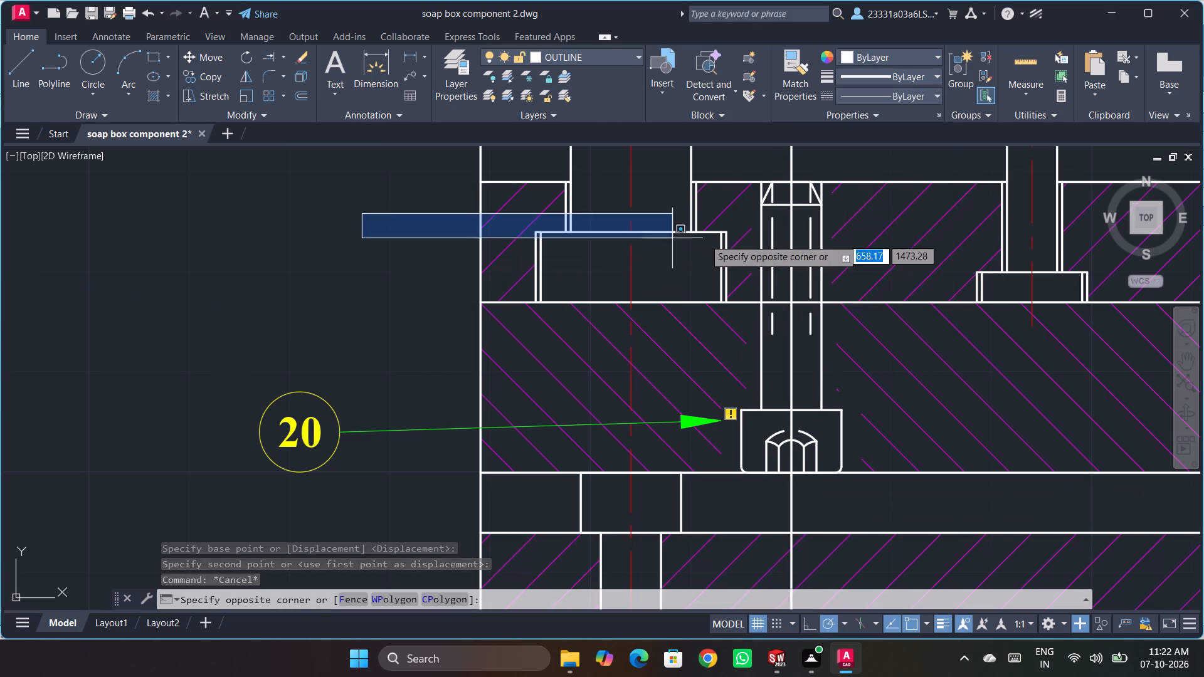
left_click(355, 235)
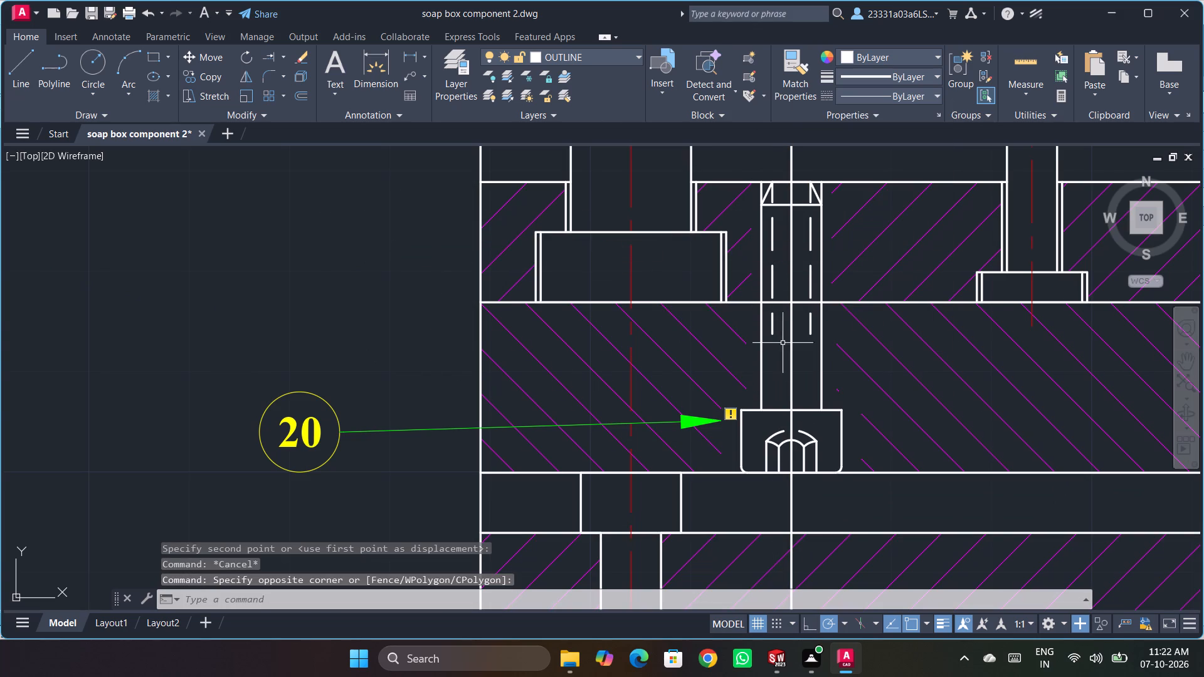
left_click(790, 349)
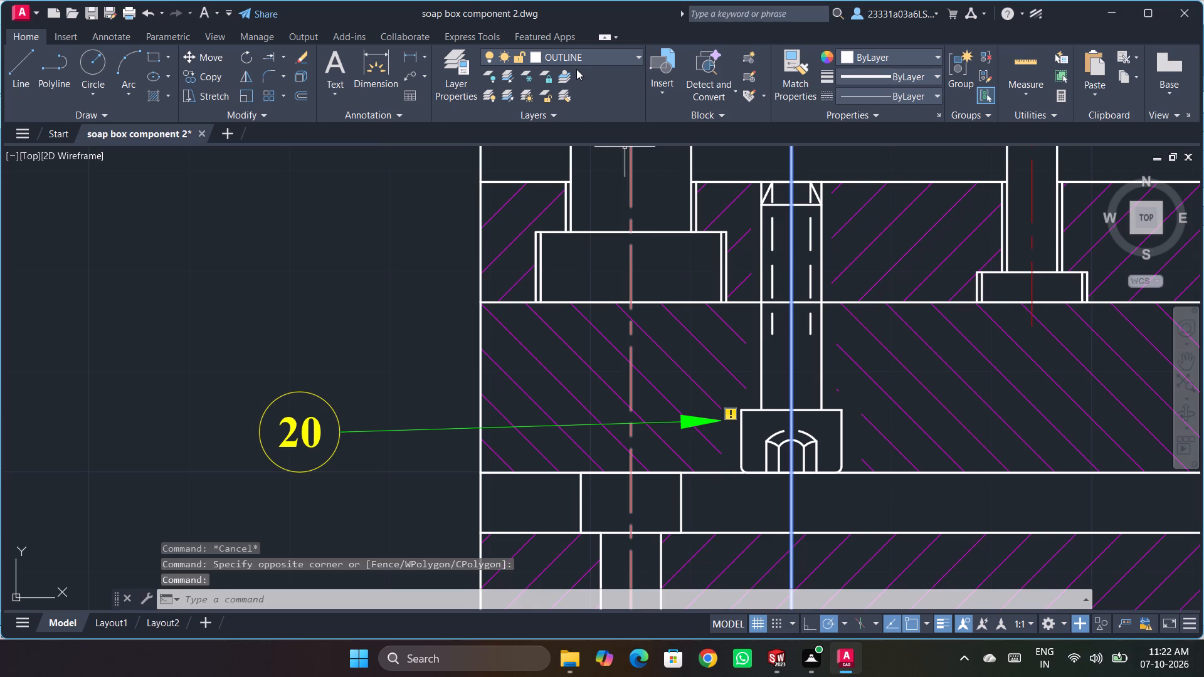
left_click(576, 58)
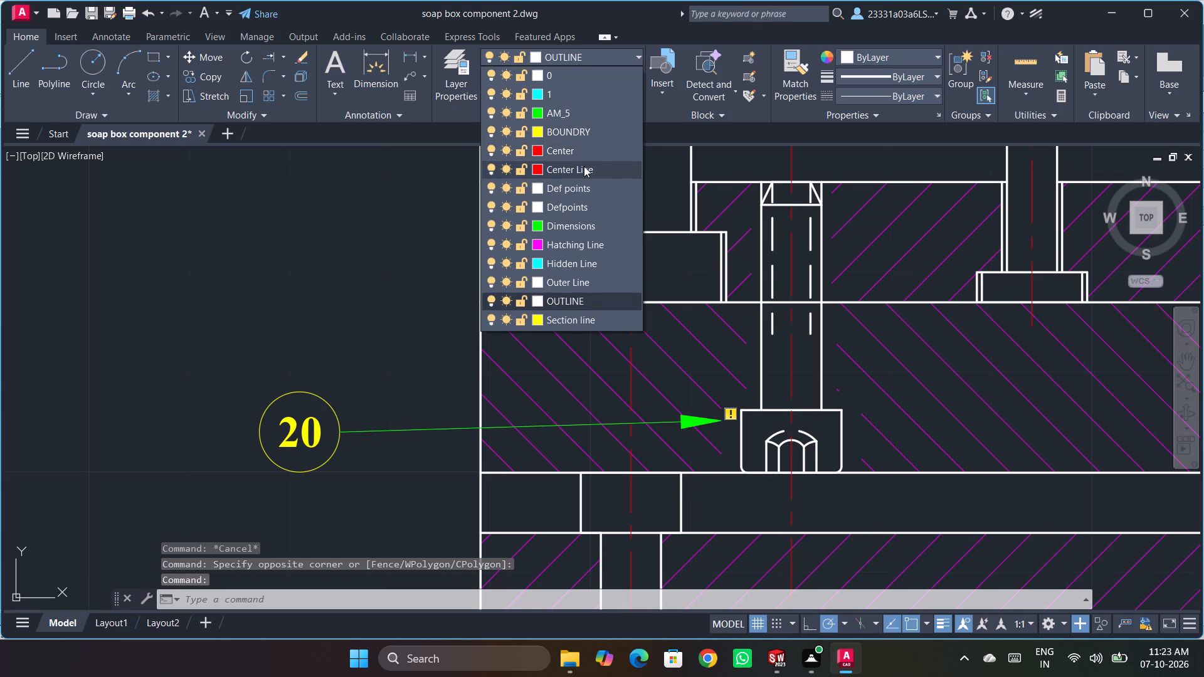
left_click(584, 166)
left_click(373, 265)
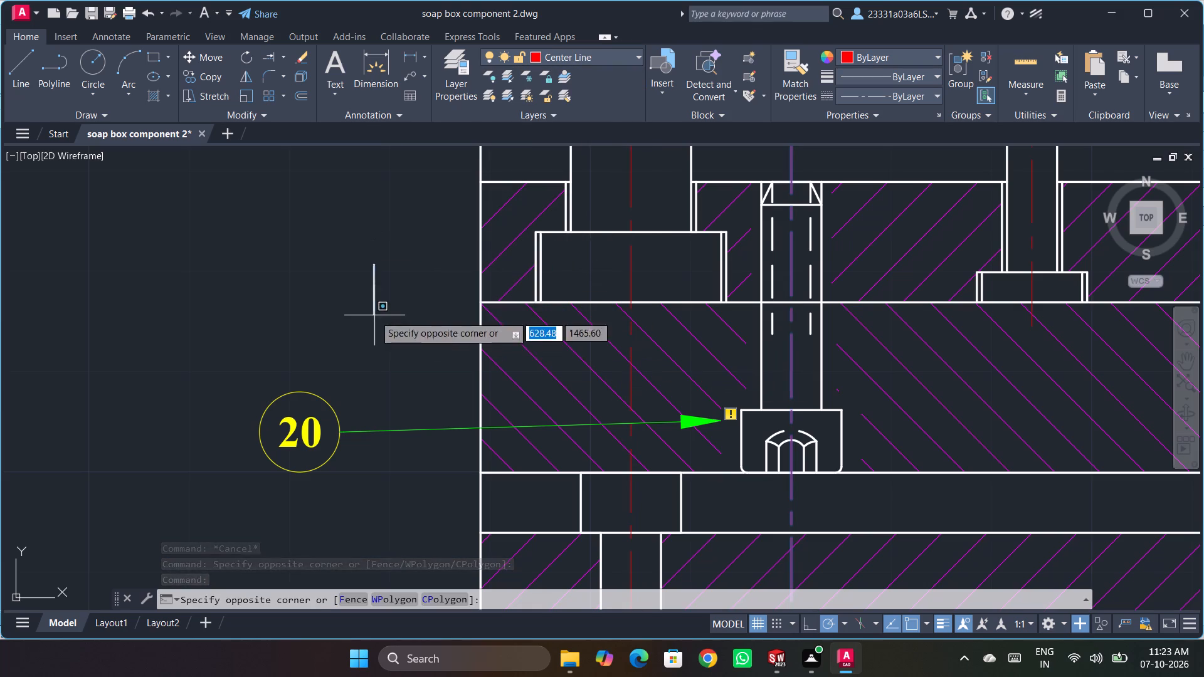
left_click(374, 315)
key("Escape")
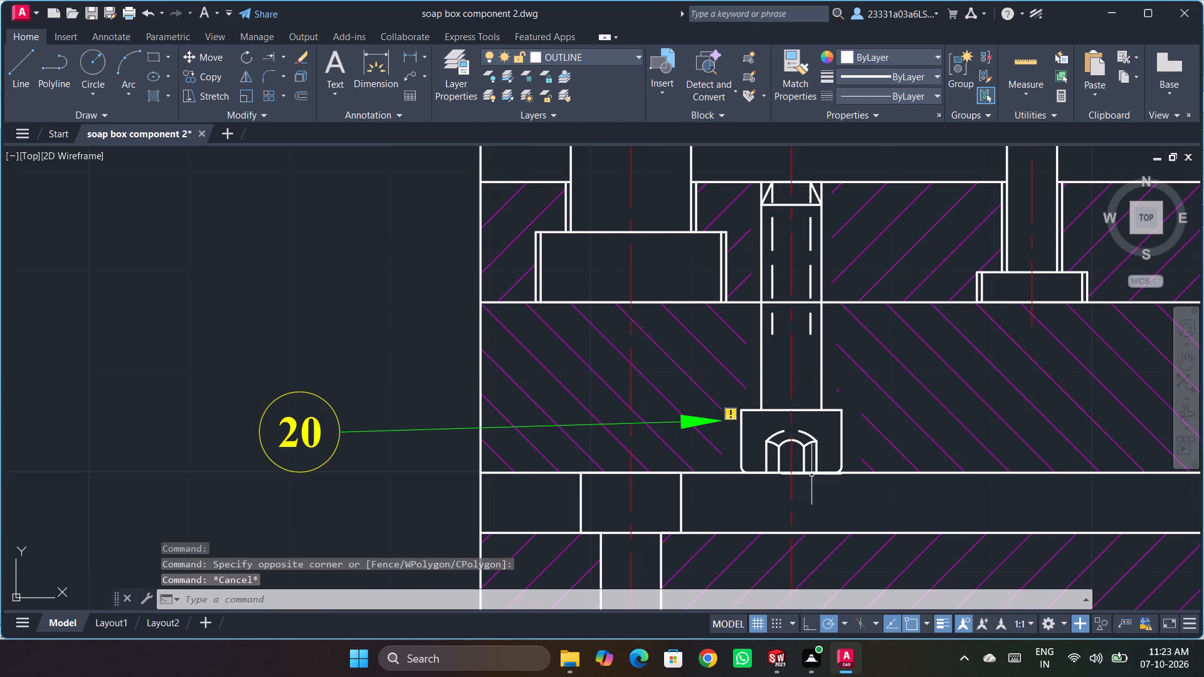
Move the balloon 20 leader tip onto the left edge of the bolt head and reassociate the leader with that edge.
left_click(708, 422)
left_click(721, 420)
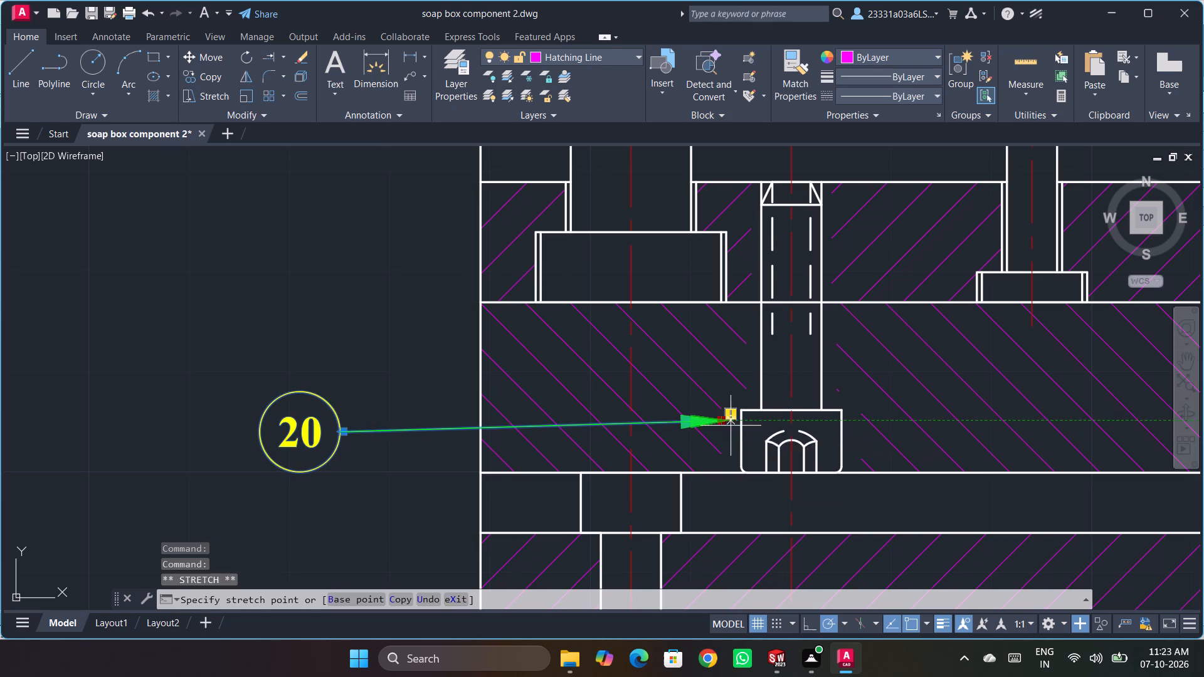
left_click(739, 436)
key("Escape")
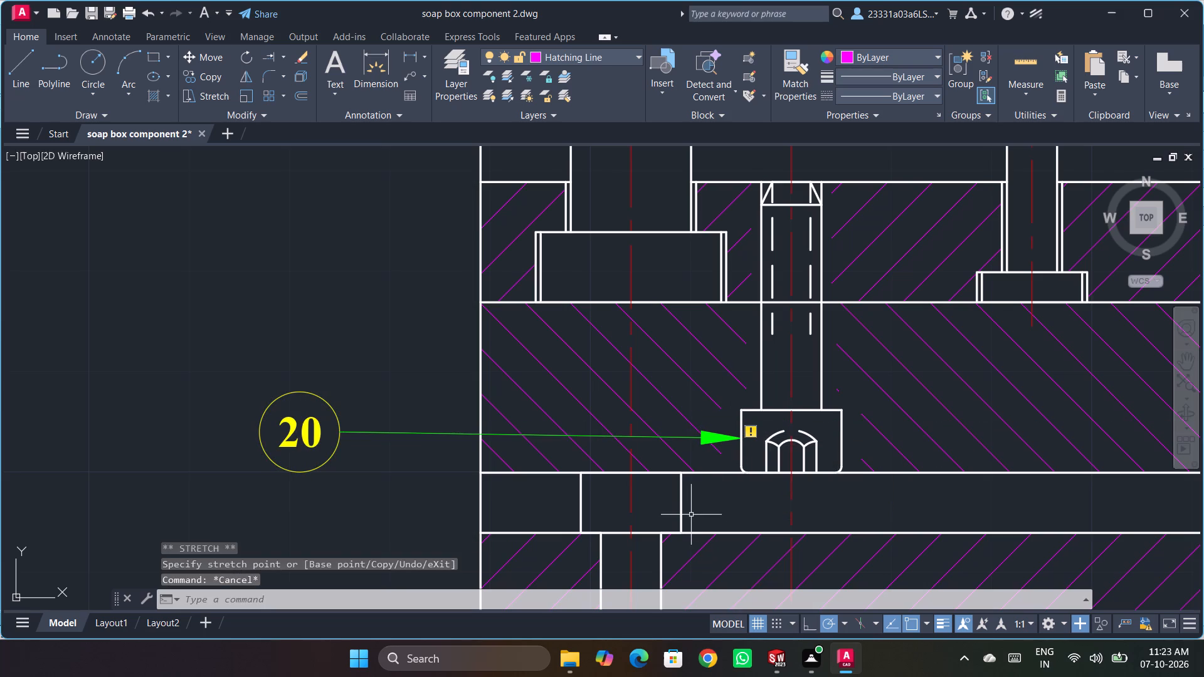
left_click(729, 440)
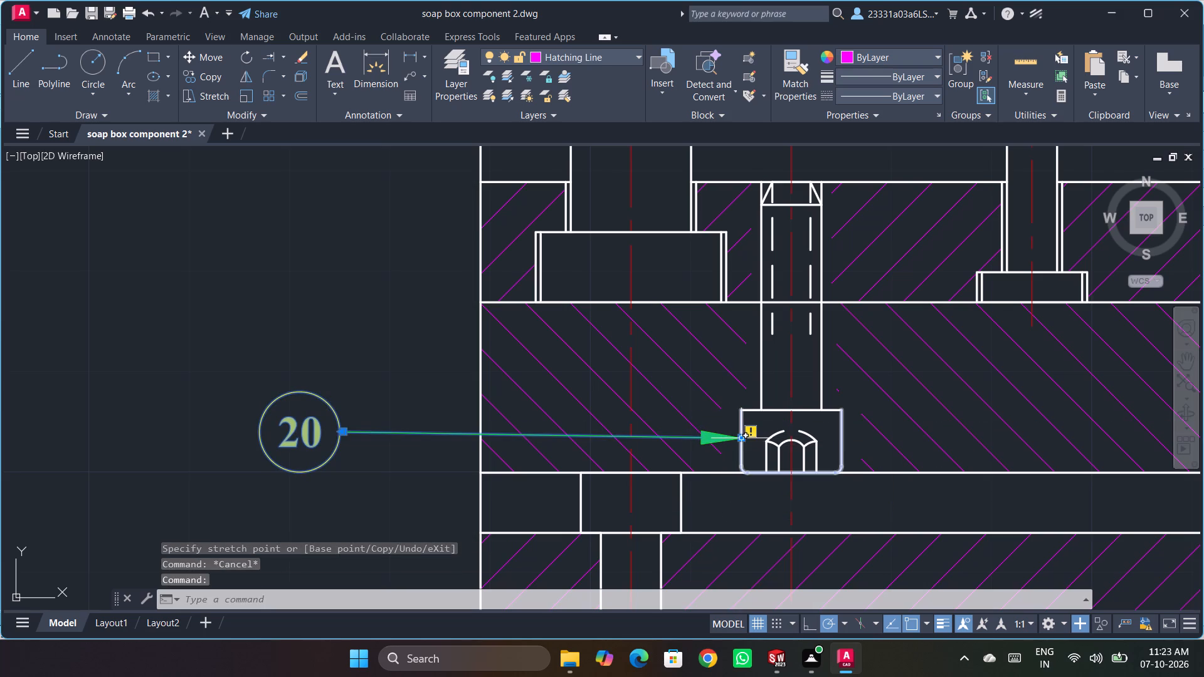
left_click(742, 439)
key("Escape")
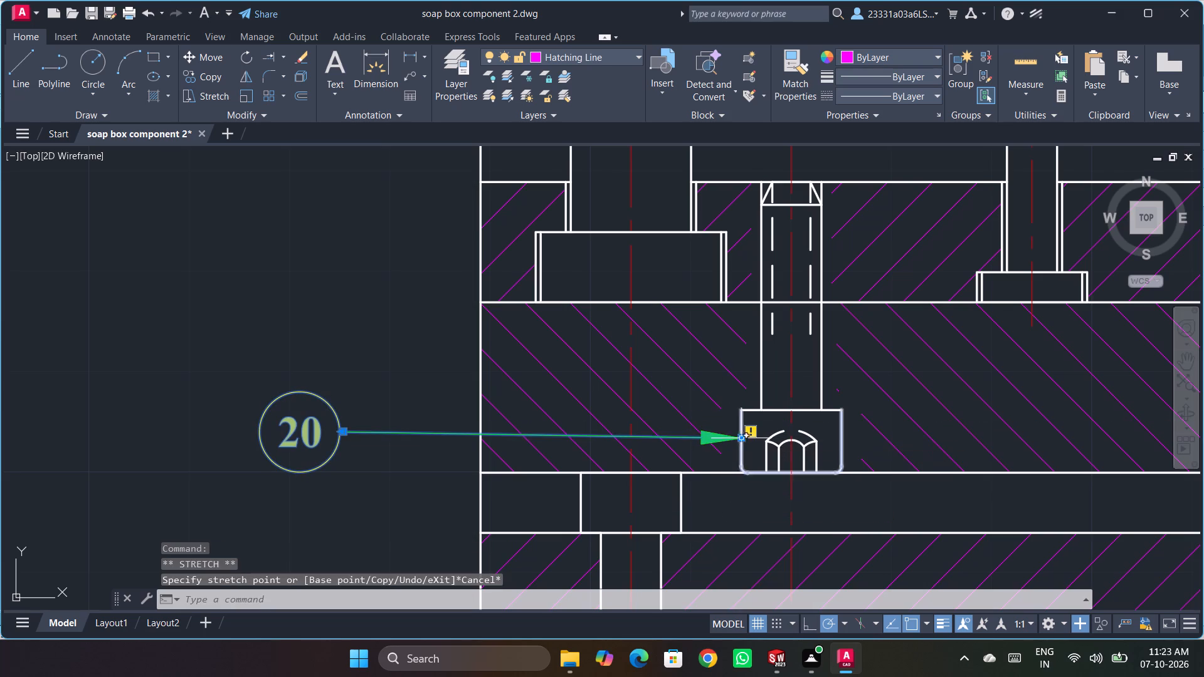
right_click(748, 433)
left_click(755, 439)
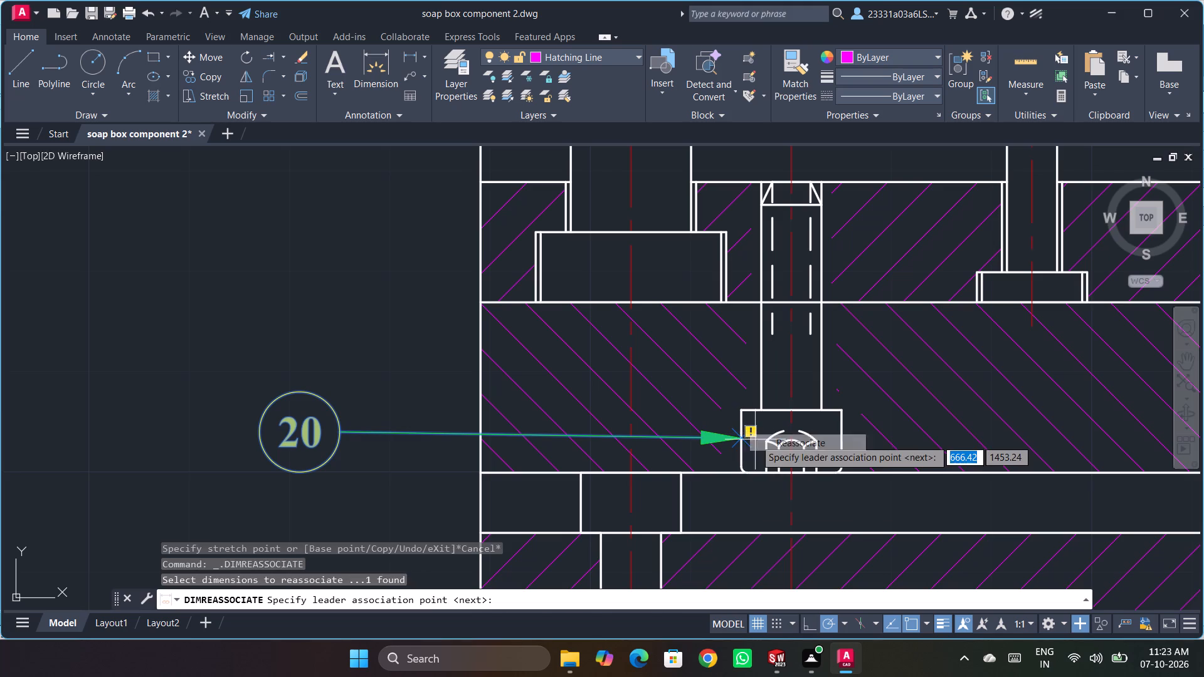
left_click(741, 429)
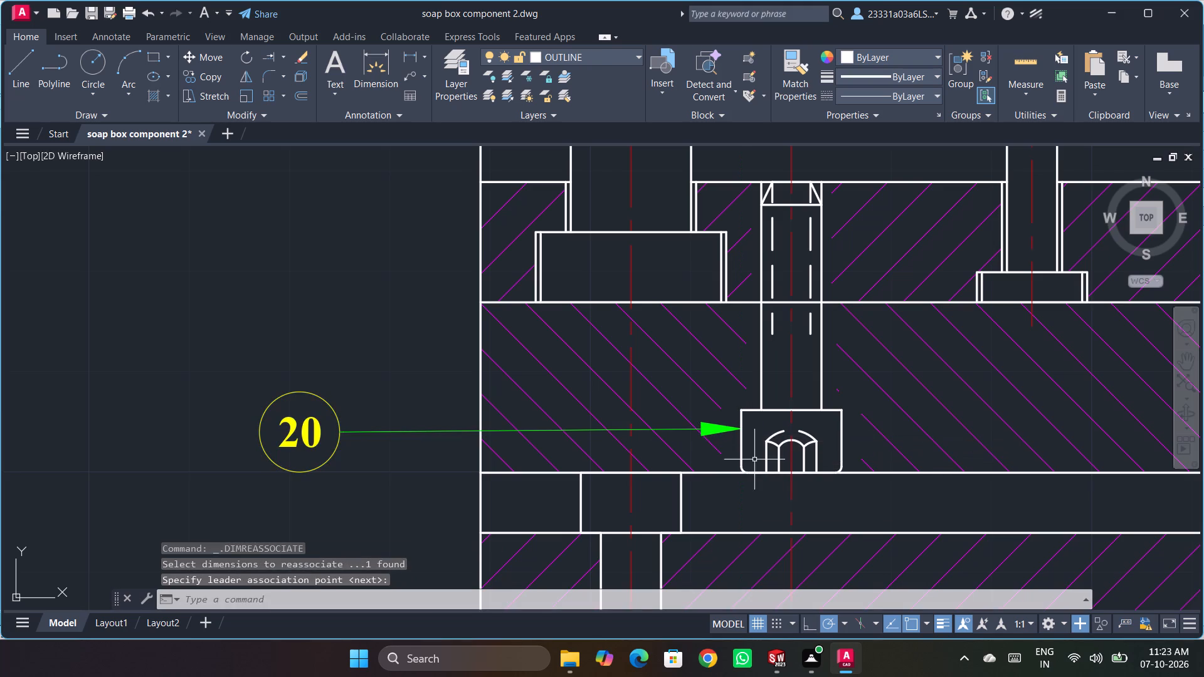
key("Escape")
Trim both dashed thread lines of the bolt where they run below the joint between the two hatched plates.
scroll(788, 420, "up", 2)
scroll(736, 442, "down", 1)
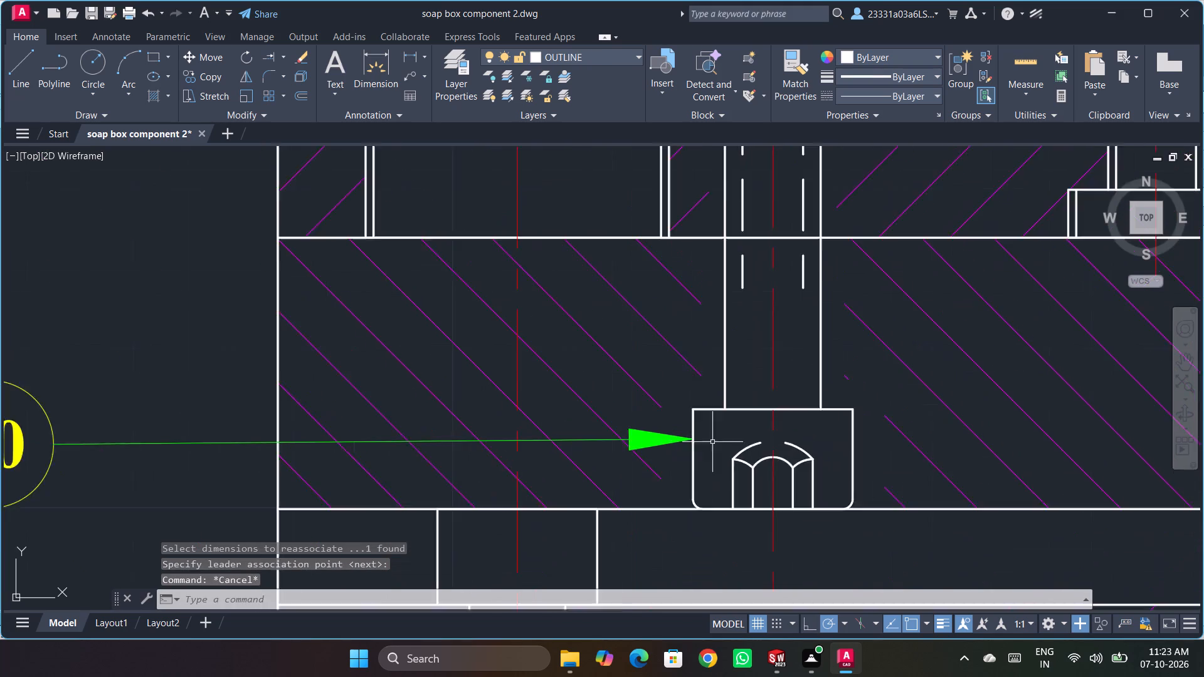
scroll(709, 443, "down", 2)
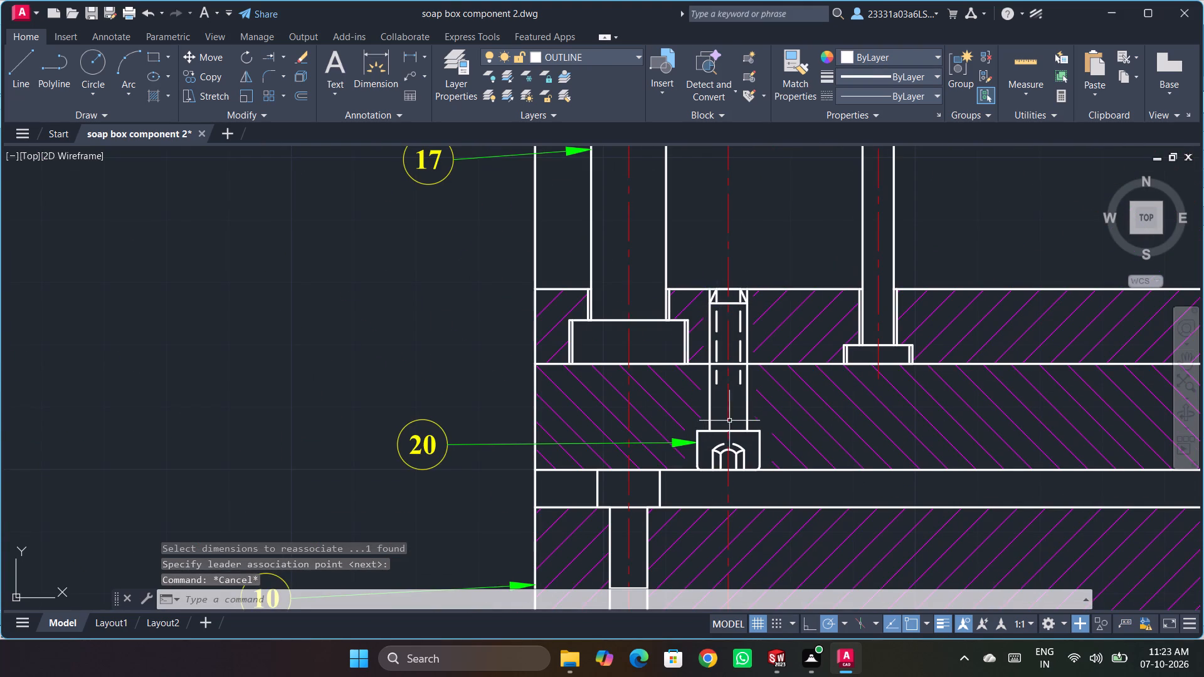
scroll(729, 388, "down", 4)
scroll(729, 388, "up", 8)
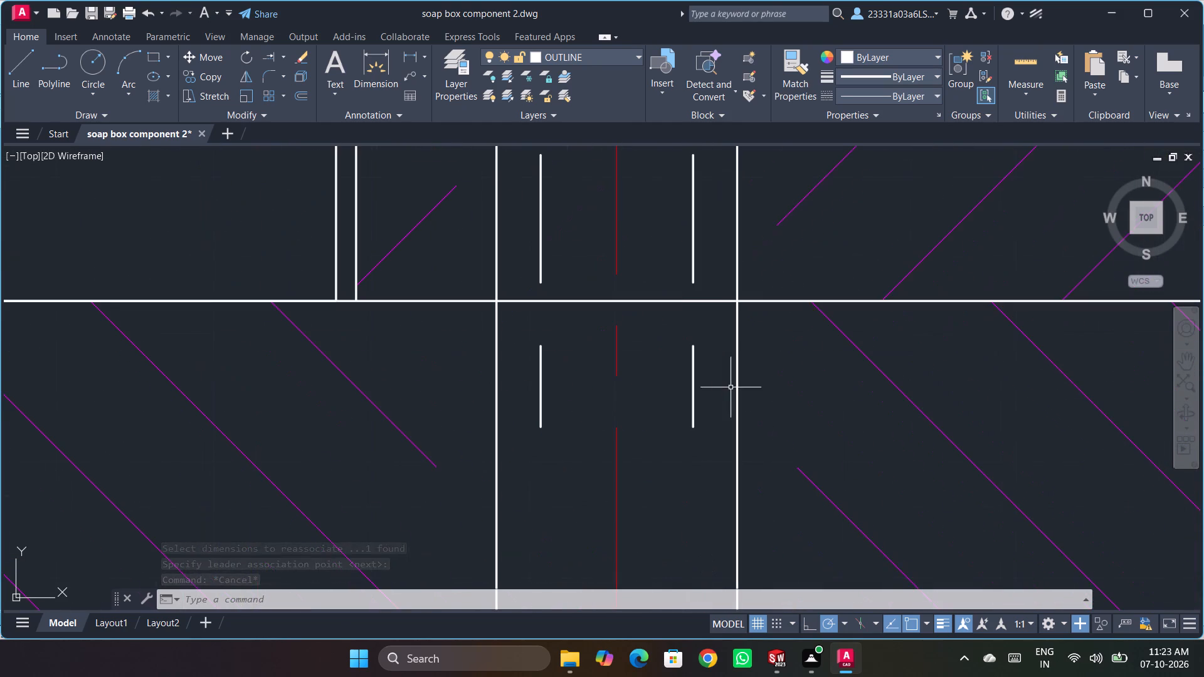
left_click(280, 53)
left_click(282, 75)
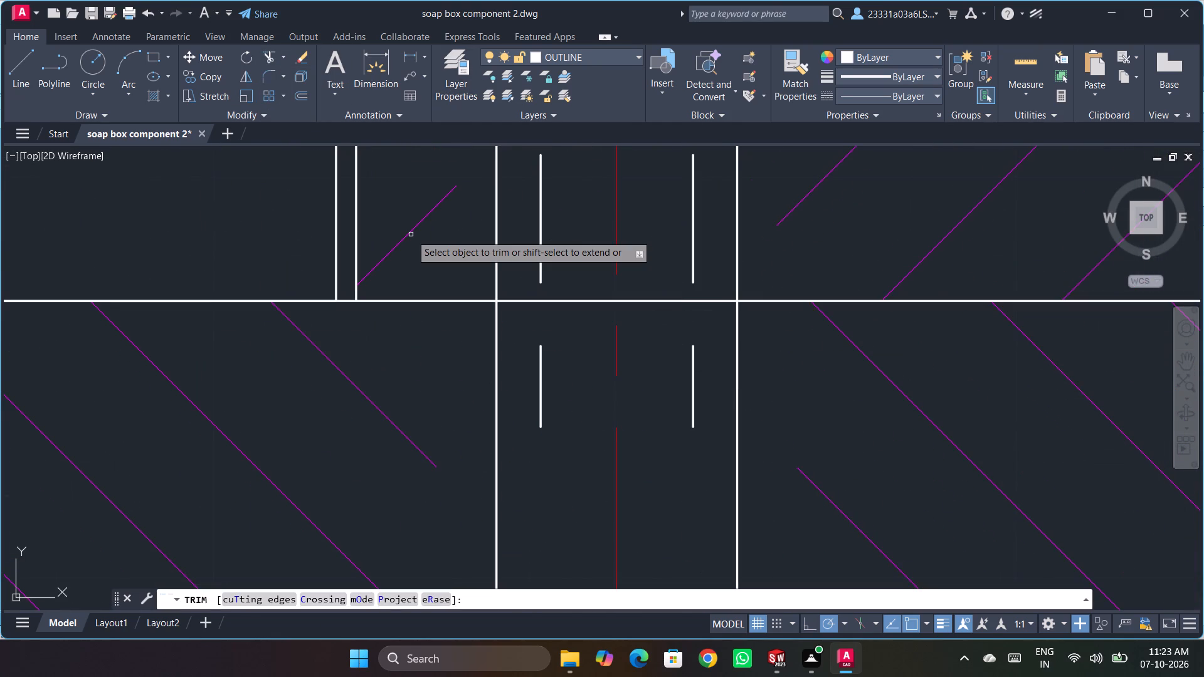
left_click(540, 392)
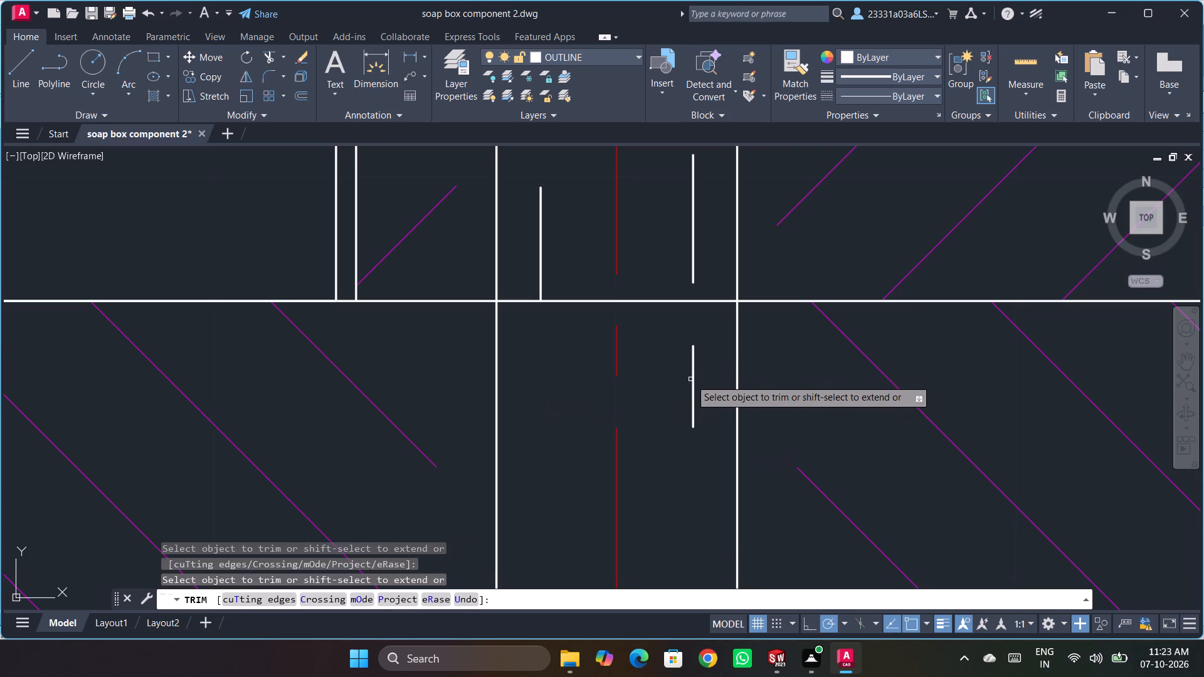
left_click(694, 380)
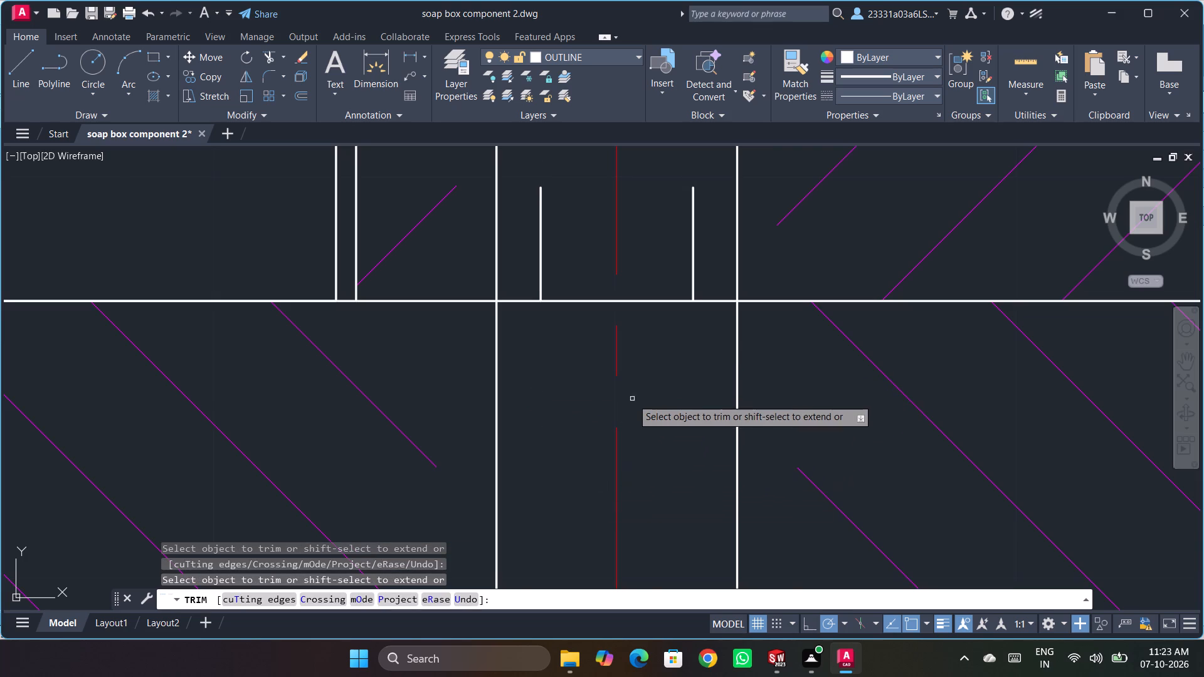
scroll(632, 399, "down", 3)
scroll(632, 397, "up", 5)
scroll(632, 397, "down", 4)
scroll(703, 452, "down", 3)
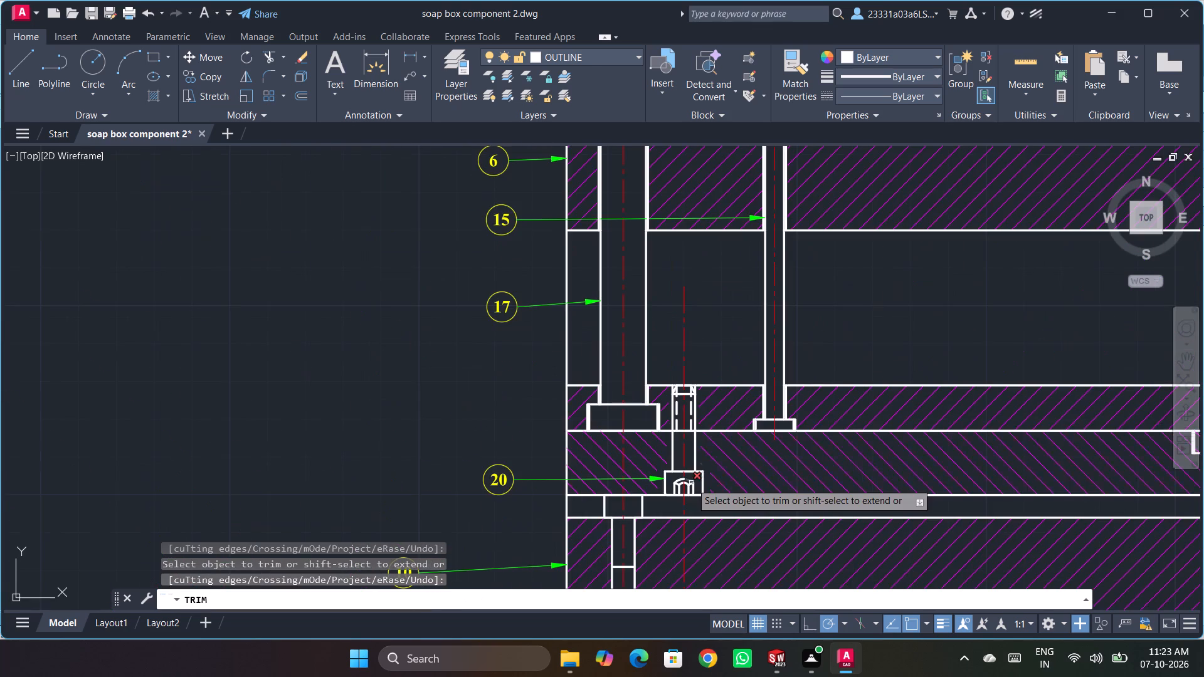
scroll(691, 483, "up", 3)
key("Escape")
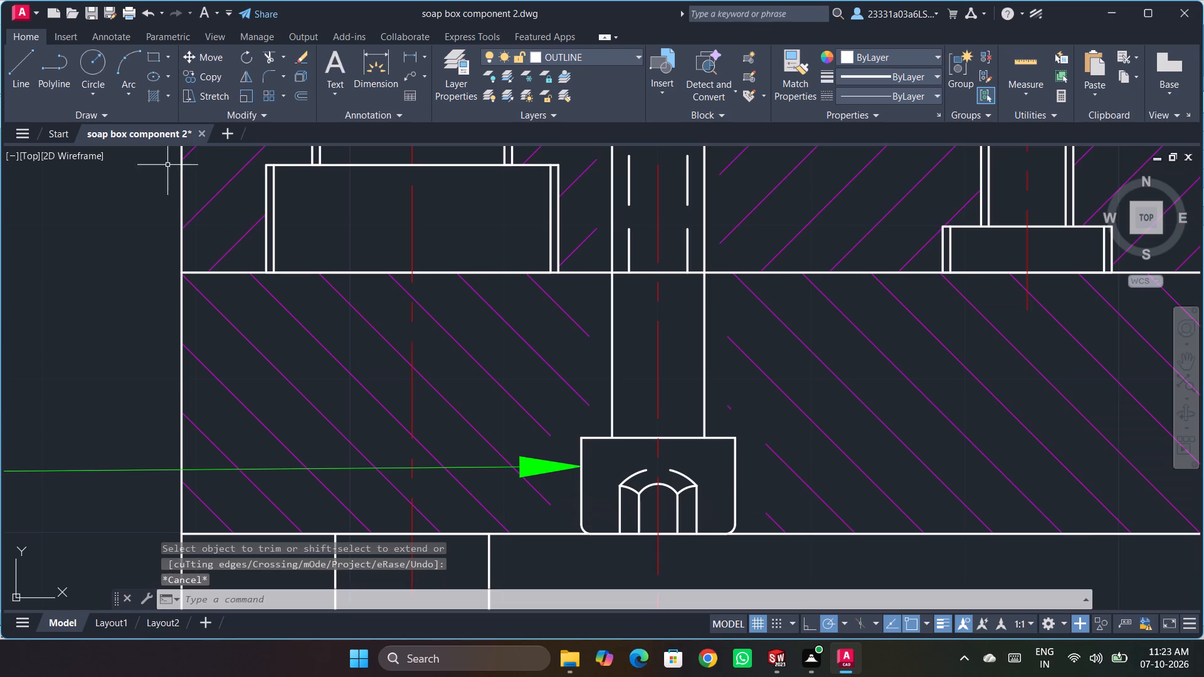
Draw a clearance line from the bolt head's upper-left corner, 0.5 outward and straight down to the plate's bottom edge.
left_click(22, 67)
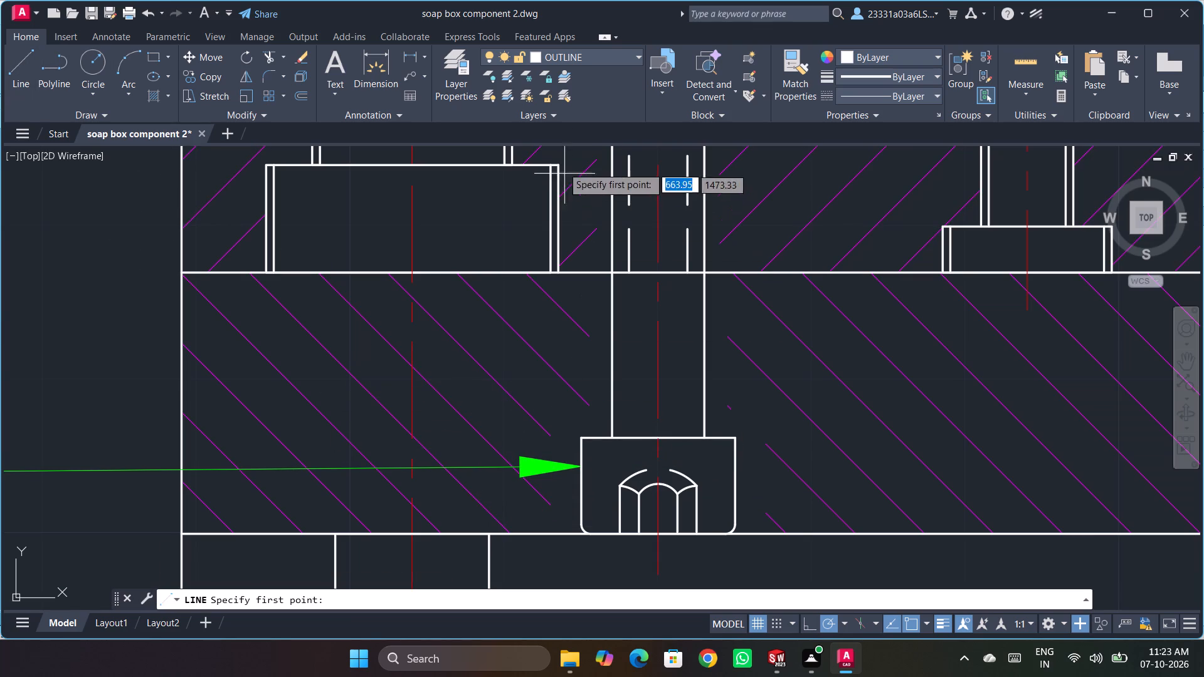
left_click(580, 441)
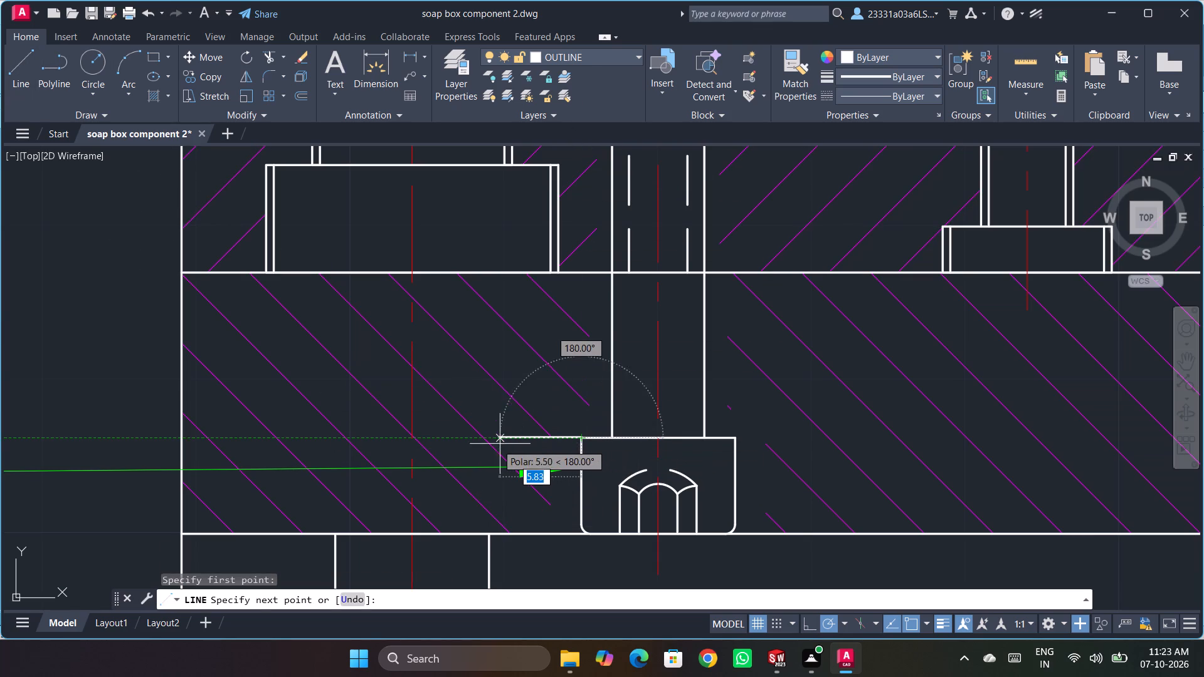
key("5")
key("BackSpace")
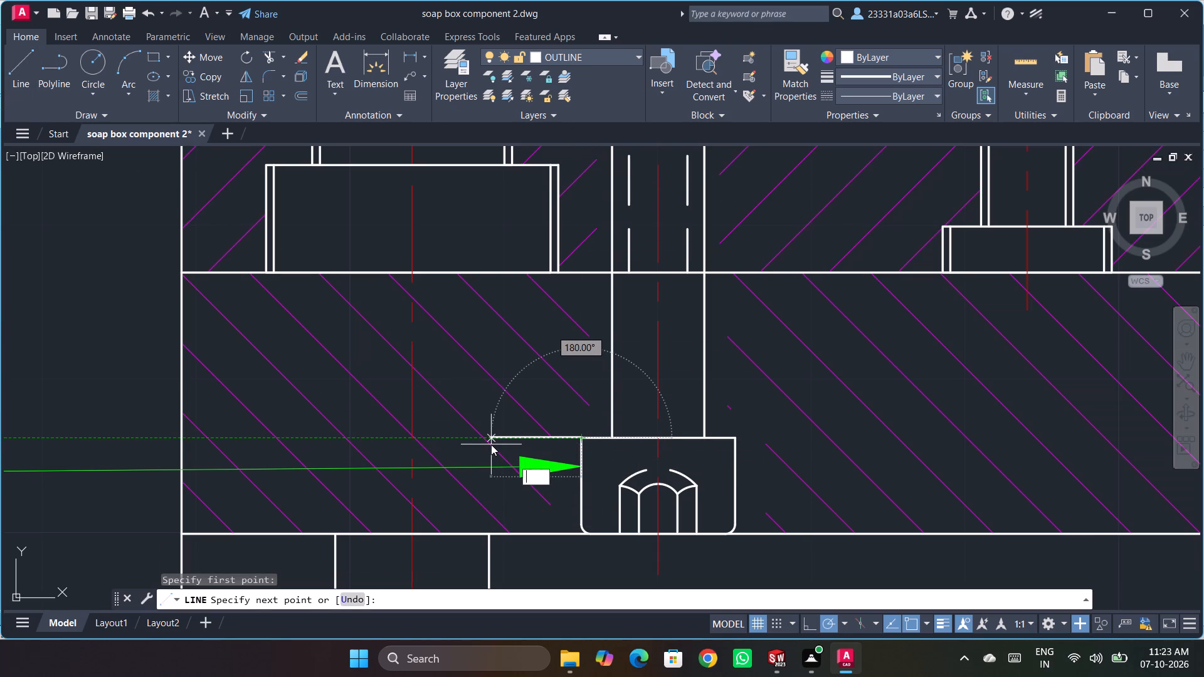
key("BackSpace")
type(".5")
key("Return")
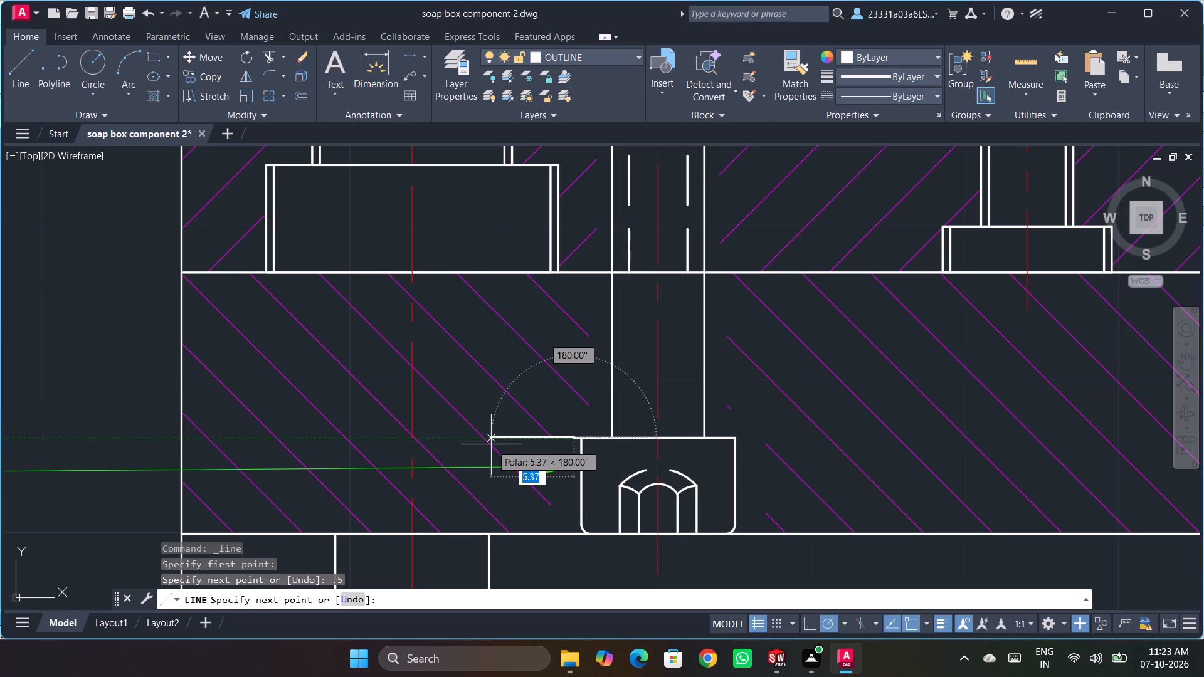
left_click(578, 533)
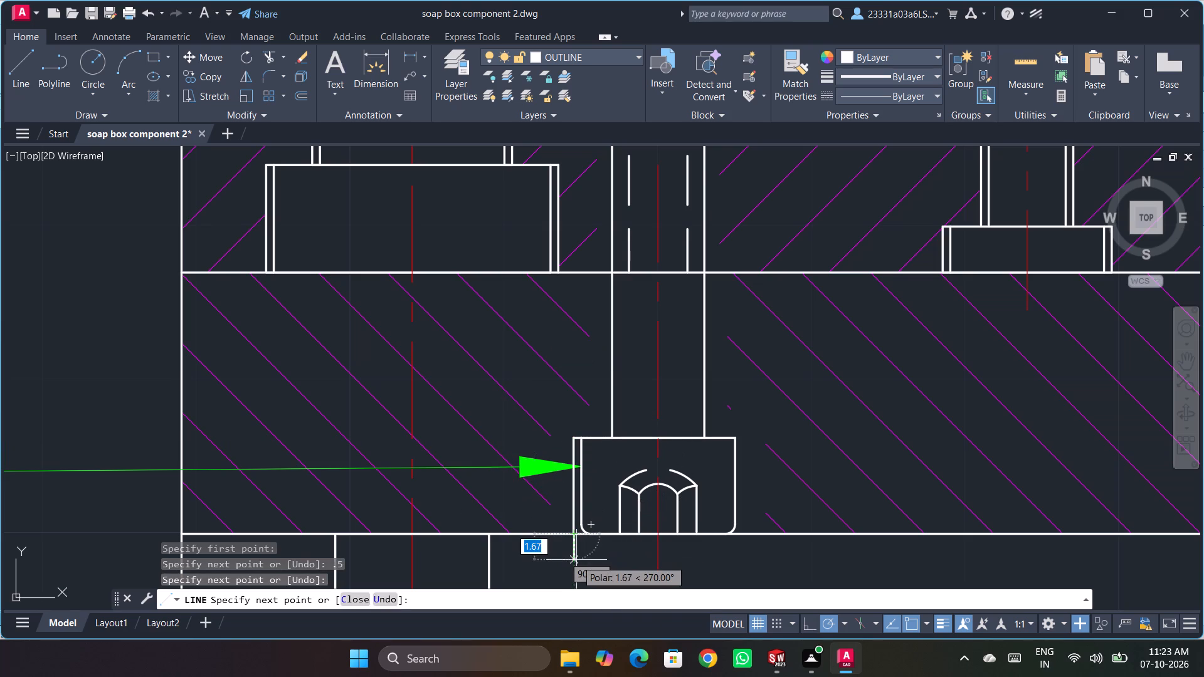
key("Escape")
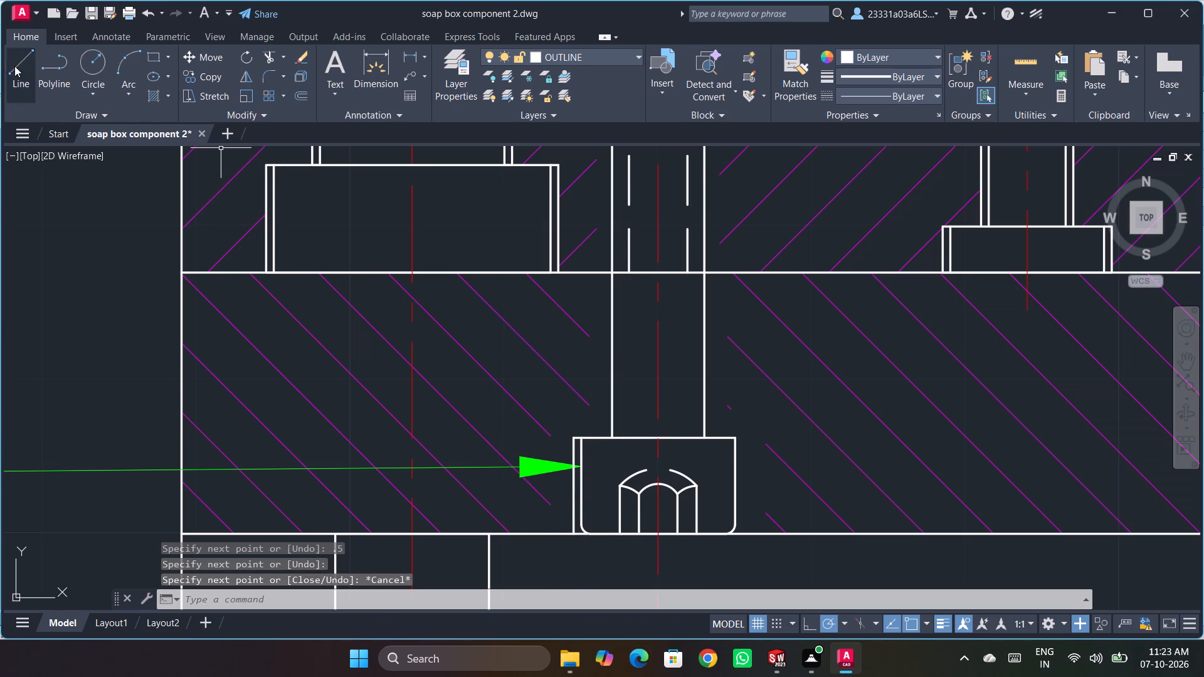
Draw a clearance line from where the shank's left edge meets the plate joint, 0.5 outward and down to the head's top level.
left_click(14, 63)
left_click(612, 274)
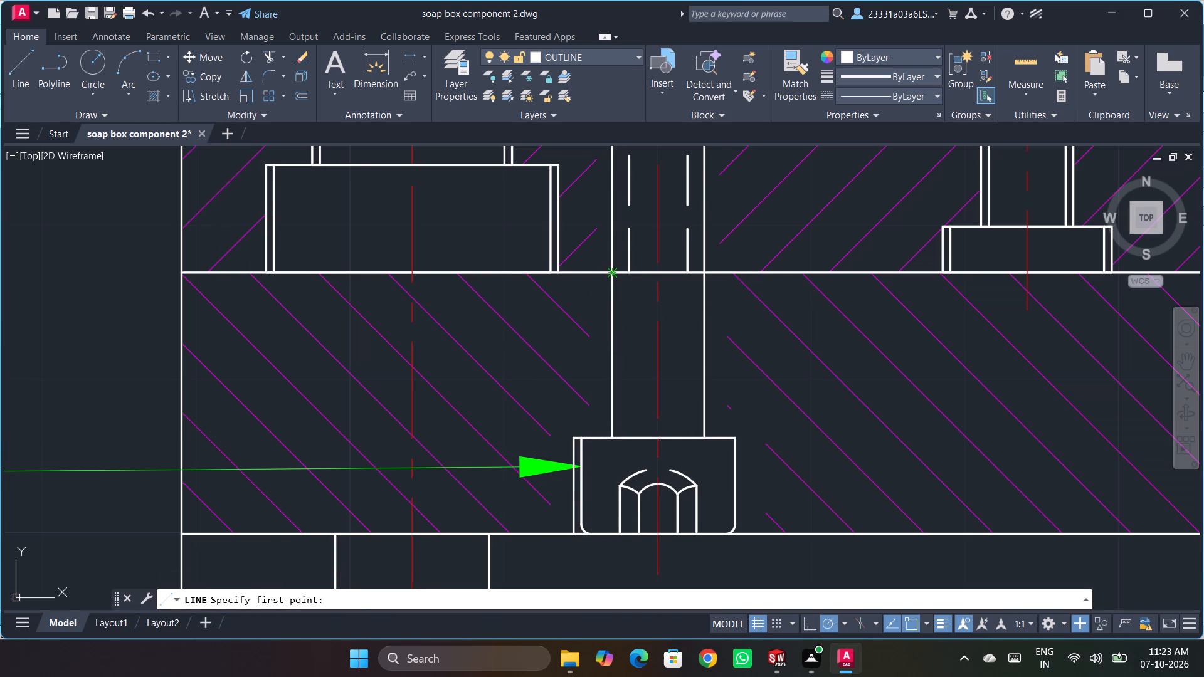
type(".5")
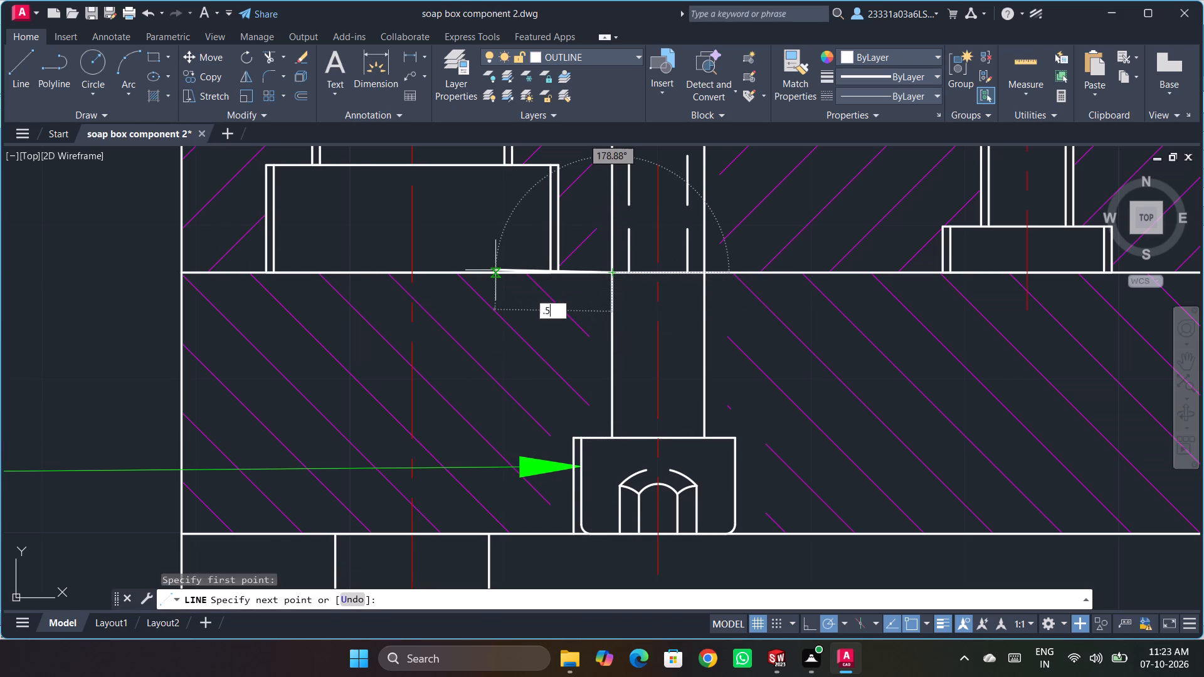
key("Return")
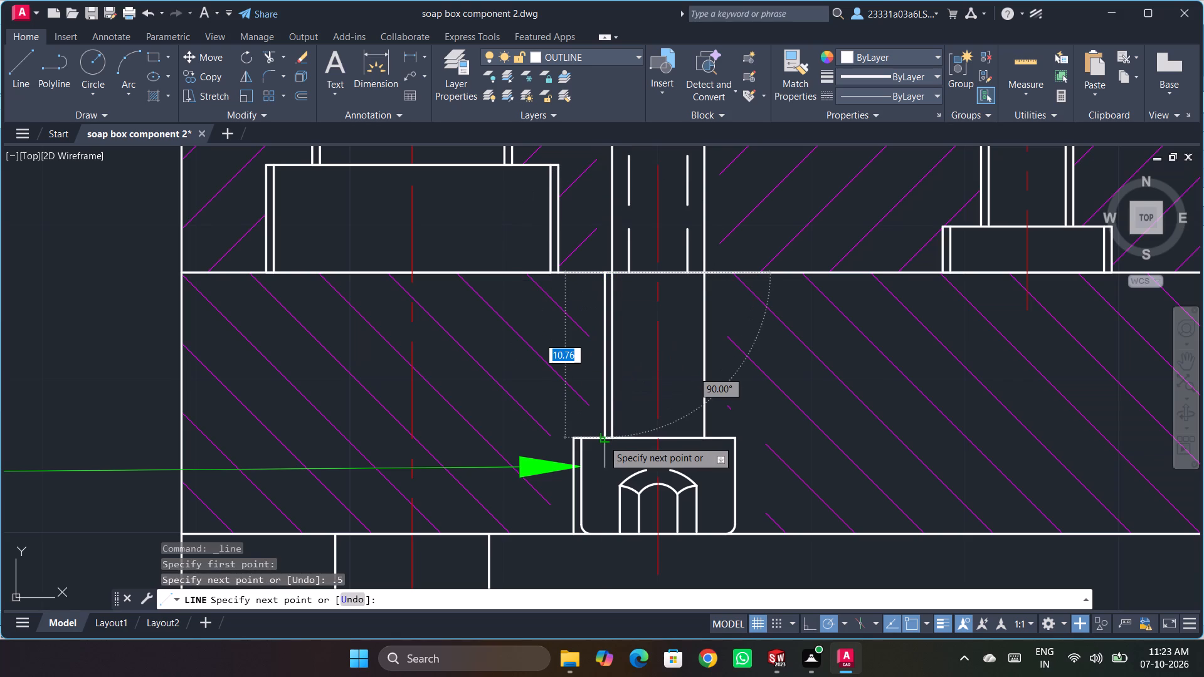
left_click(603, 440)
key("Escape")
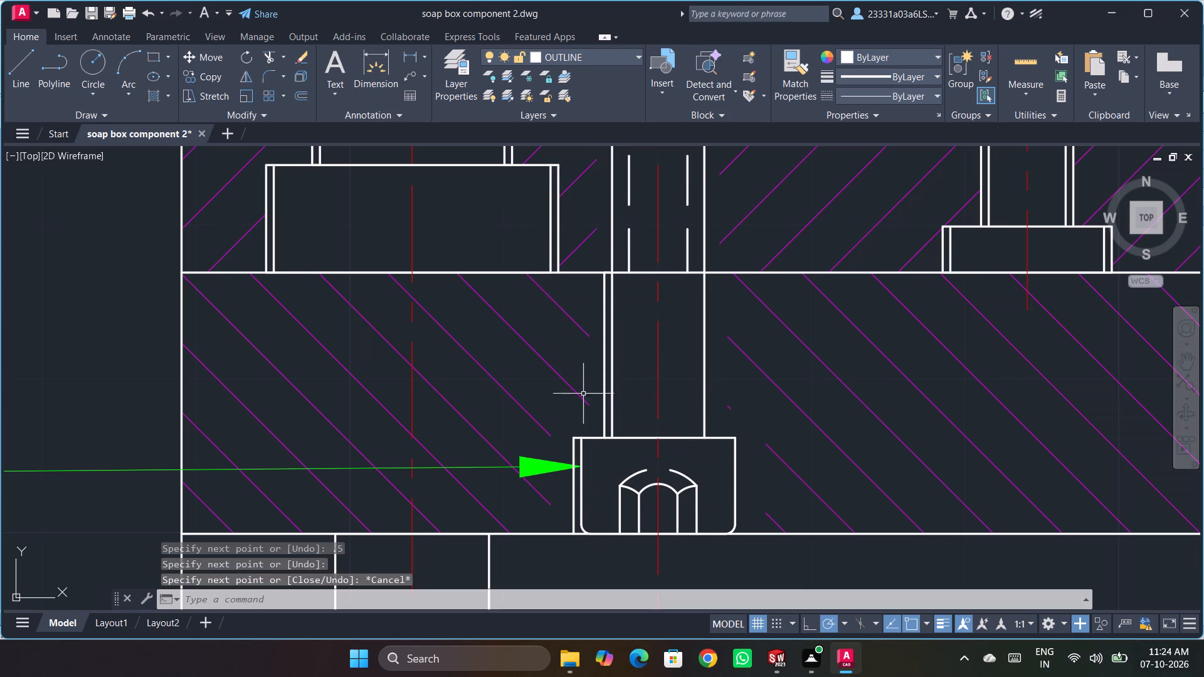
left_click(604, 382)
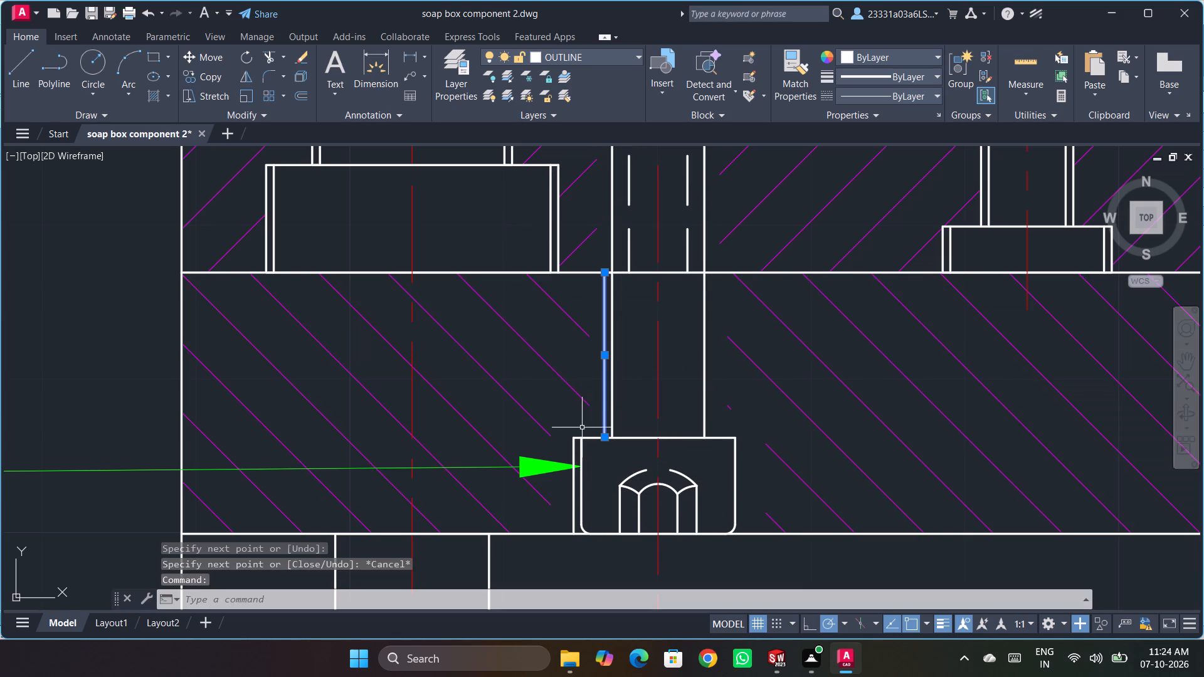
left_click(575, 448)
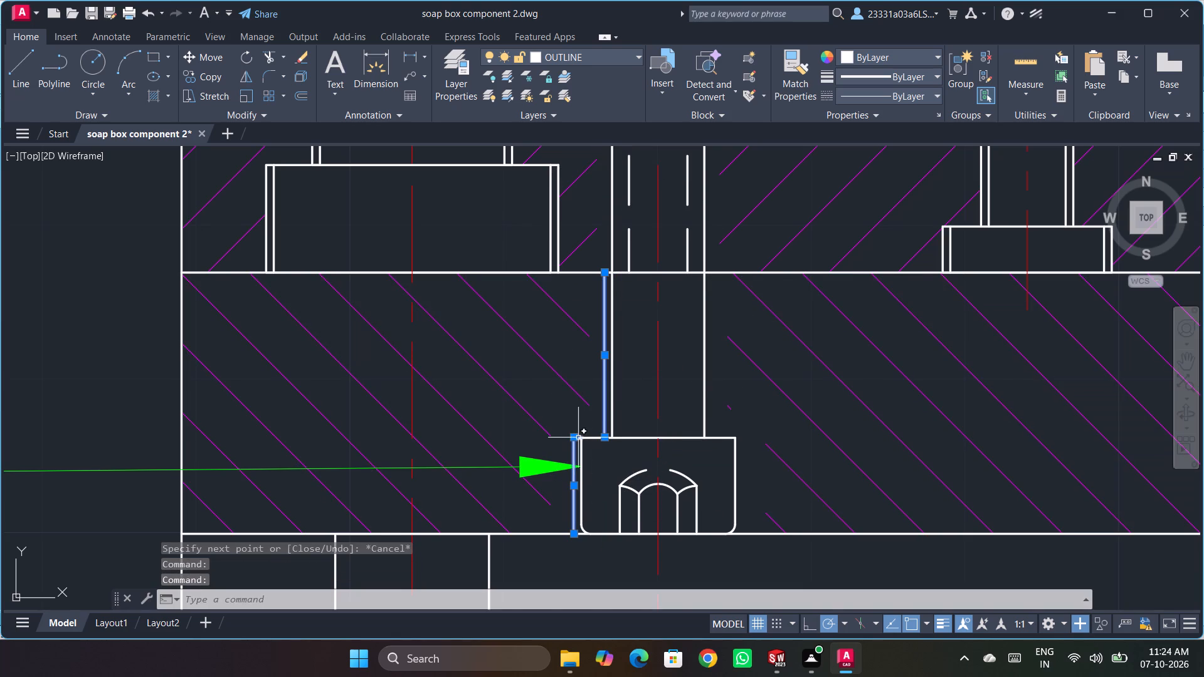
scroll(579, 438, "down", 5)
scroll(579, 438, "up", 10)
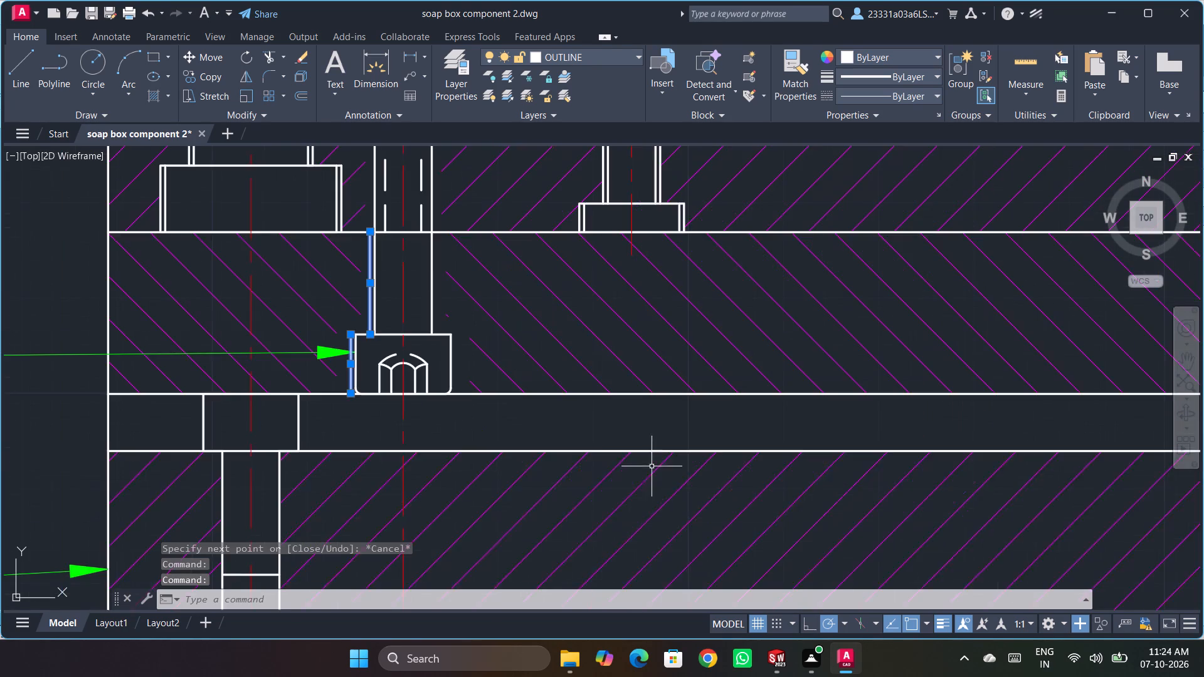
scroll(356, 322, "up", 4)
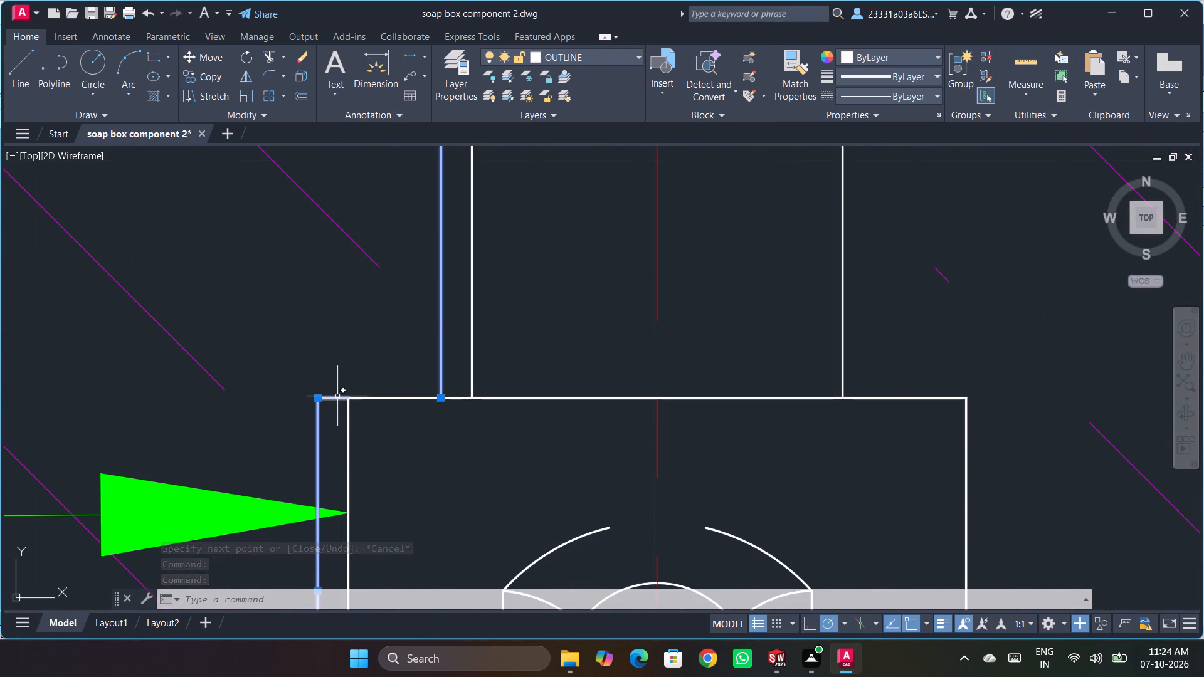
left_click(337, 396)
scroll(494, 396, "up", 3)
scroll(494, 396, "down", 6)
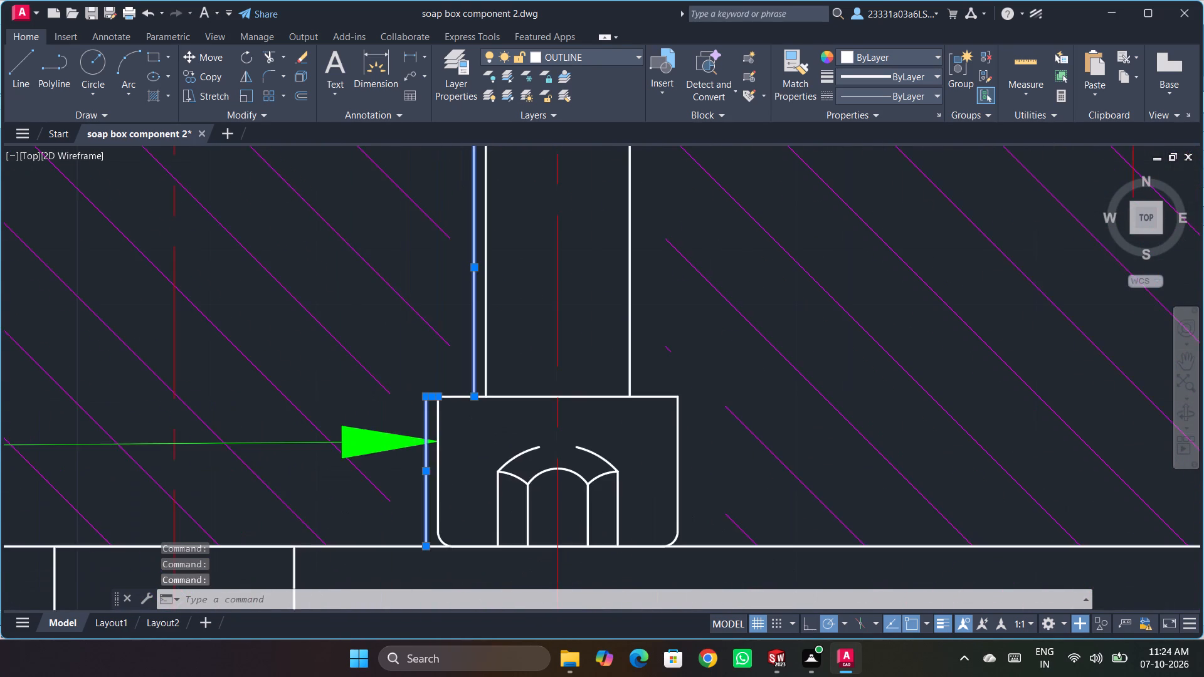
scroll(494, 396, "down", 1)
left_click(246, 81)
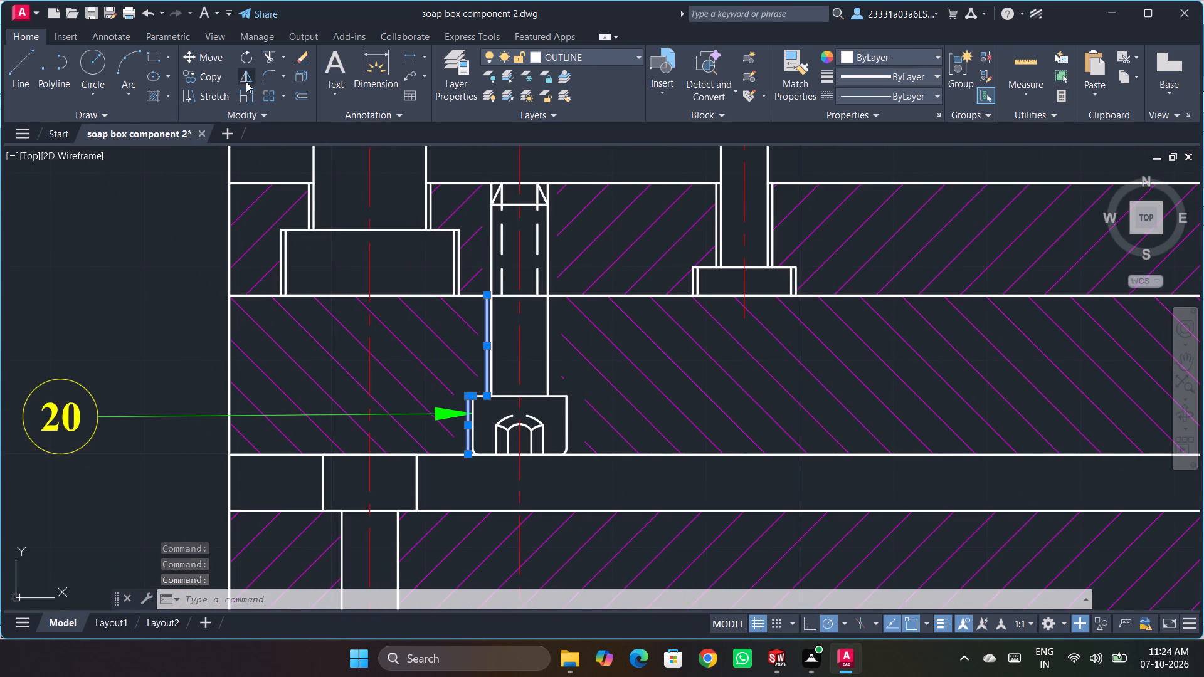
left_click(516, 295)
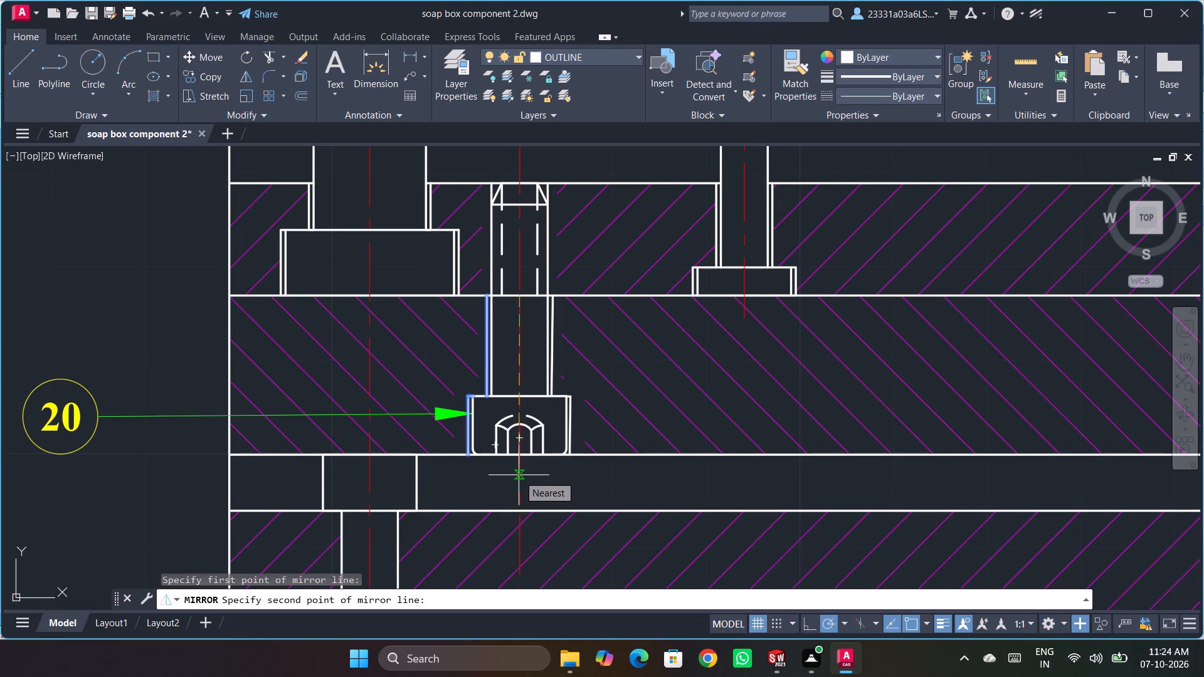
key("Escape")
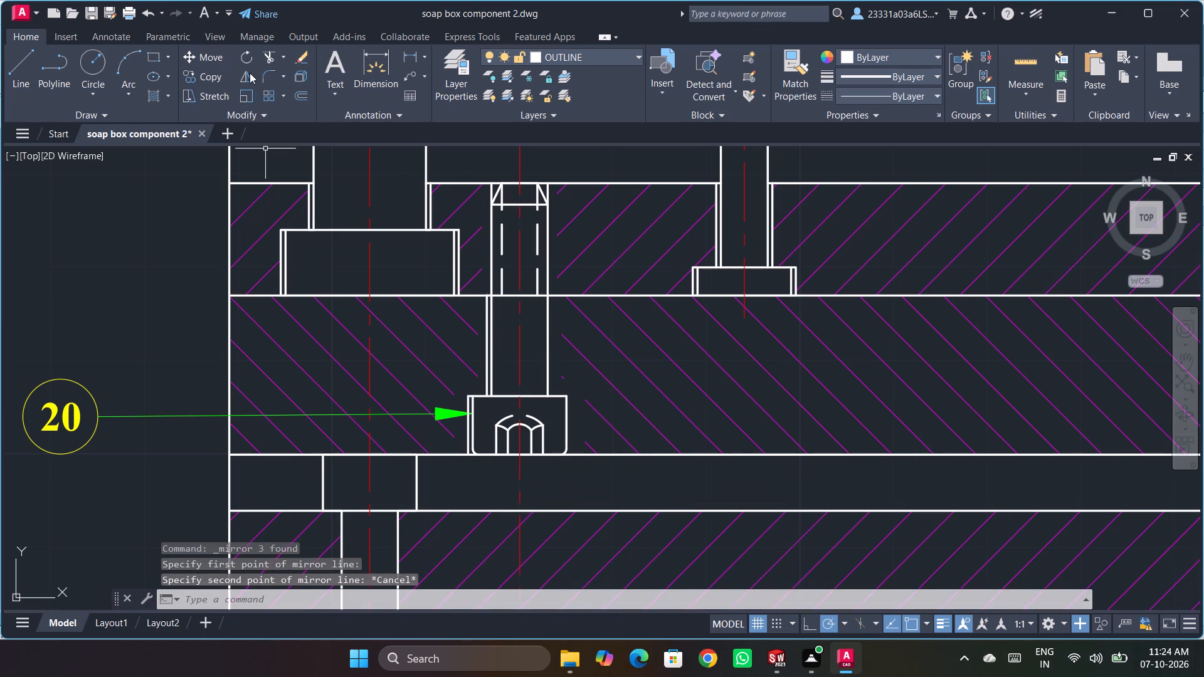
Mirror the shank and head clearance lines, including the short 0.5 segment, about the bolt's centre line, keeping the originals.
left_click(488, 313)
left_click(468, 408)
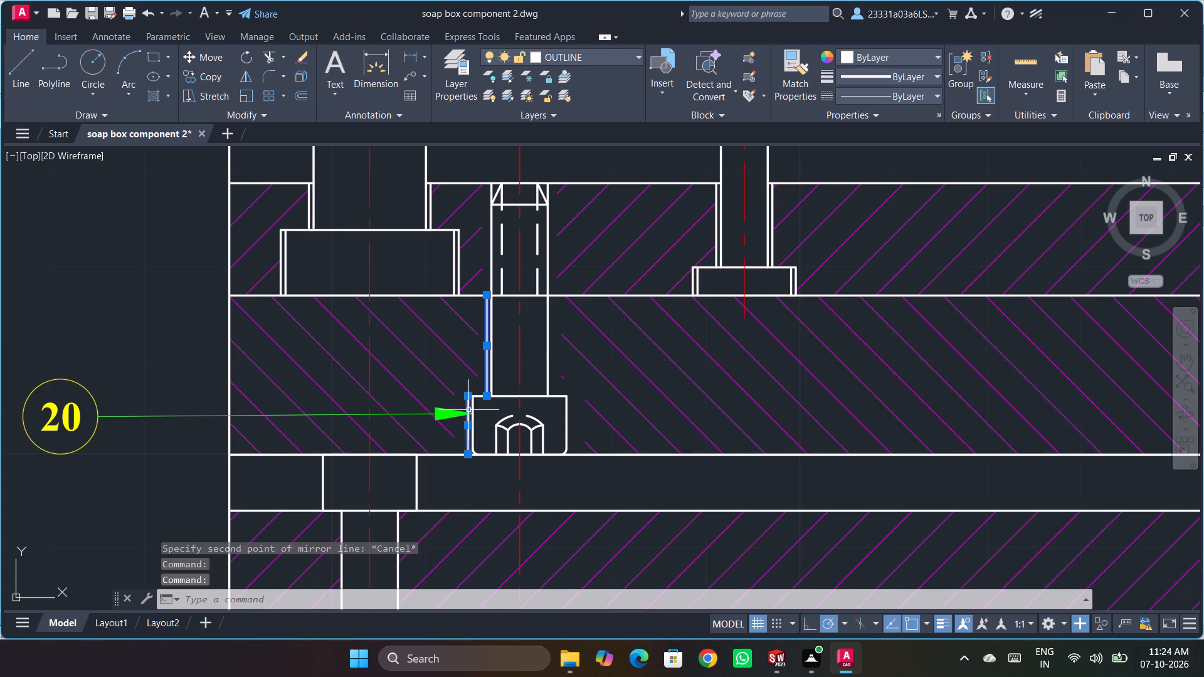
scroll(470, 401, "down", 3)
scroll(470, 401, "up", 6)
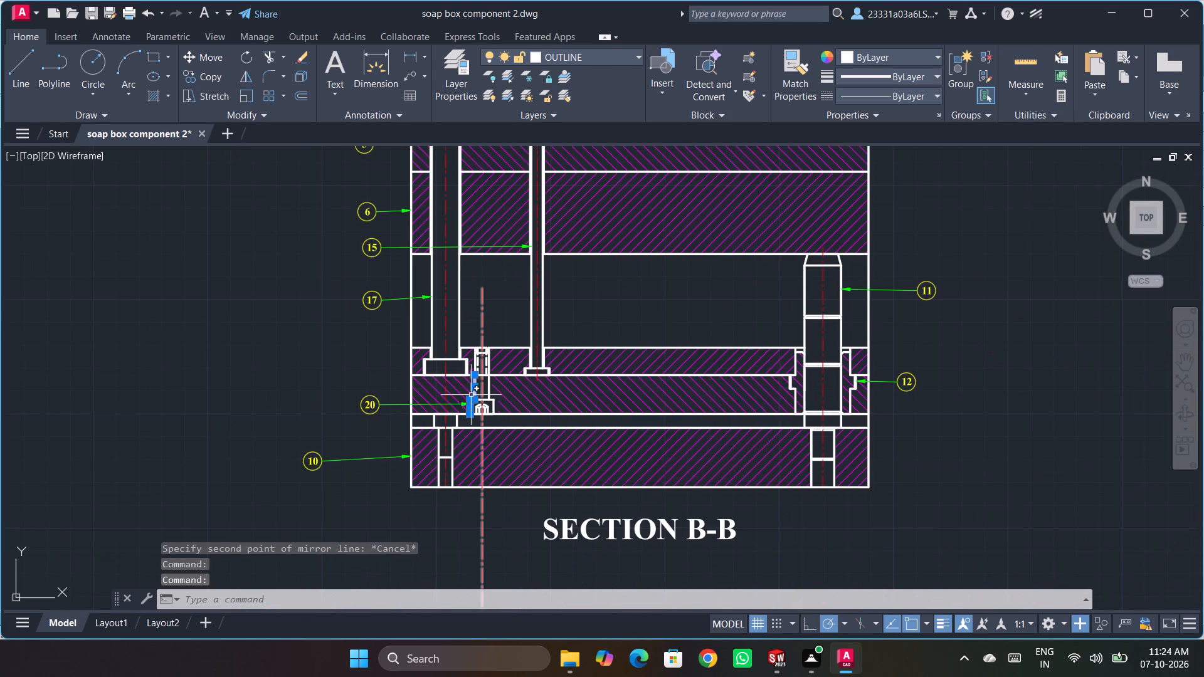
scroll(470, 403, "up", 6)
left_click(439, 368)
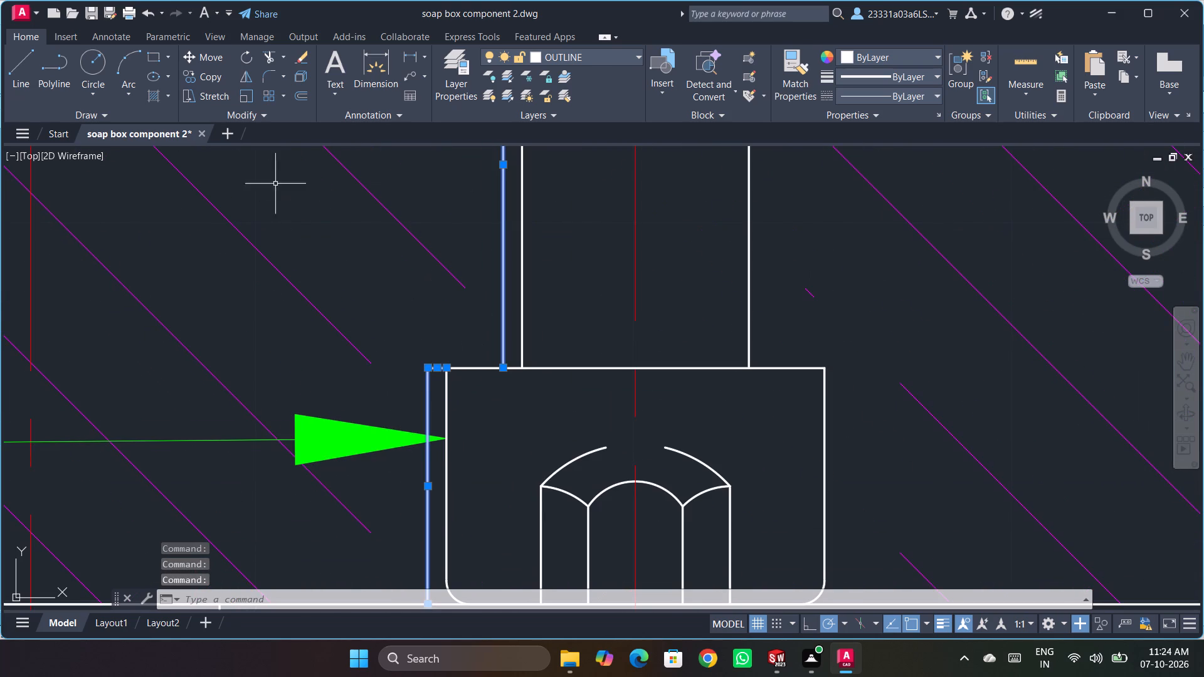
left_click(245, 78)
scroll(560, 334, "down", 3)
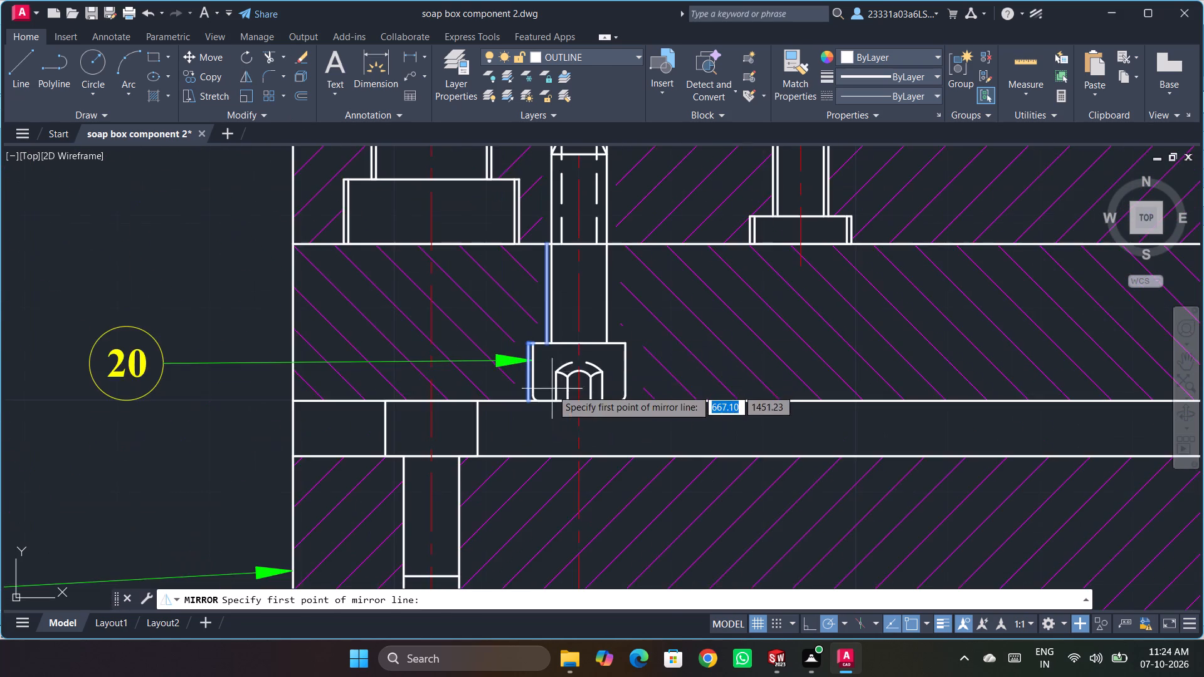
scroll(552, 391, "up", 2)
left_click(614, 419)
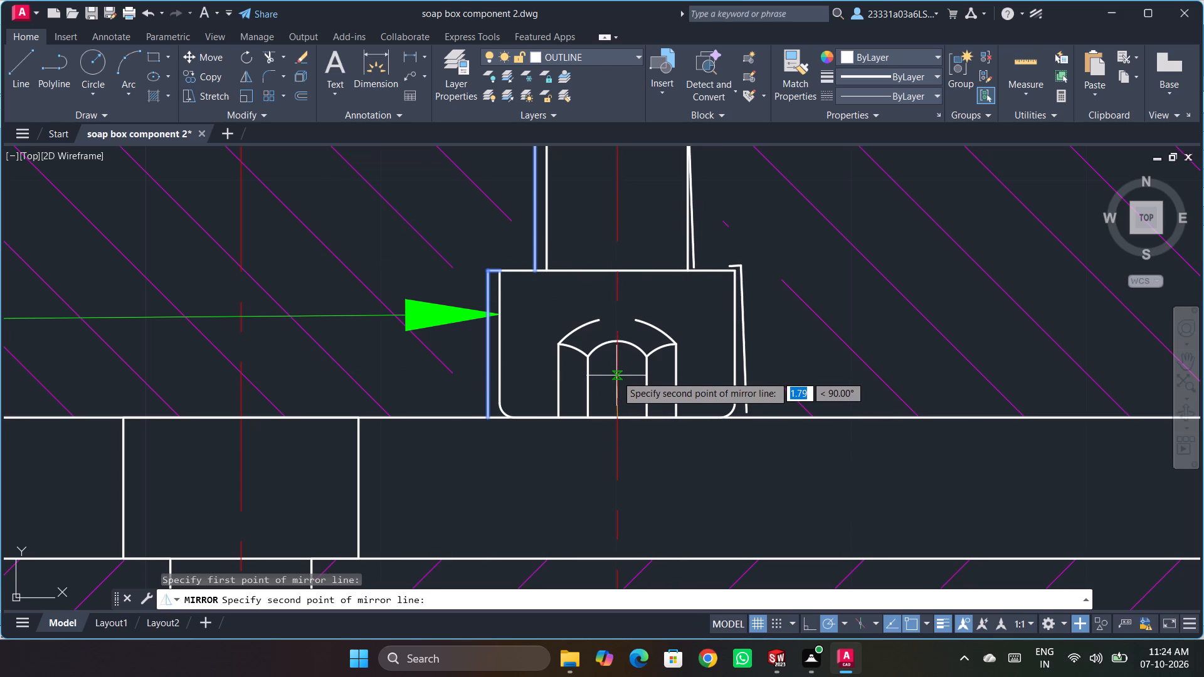
left_click(617, 267)
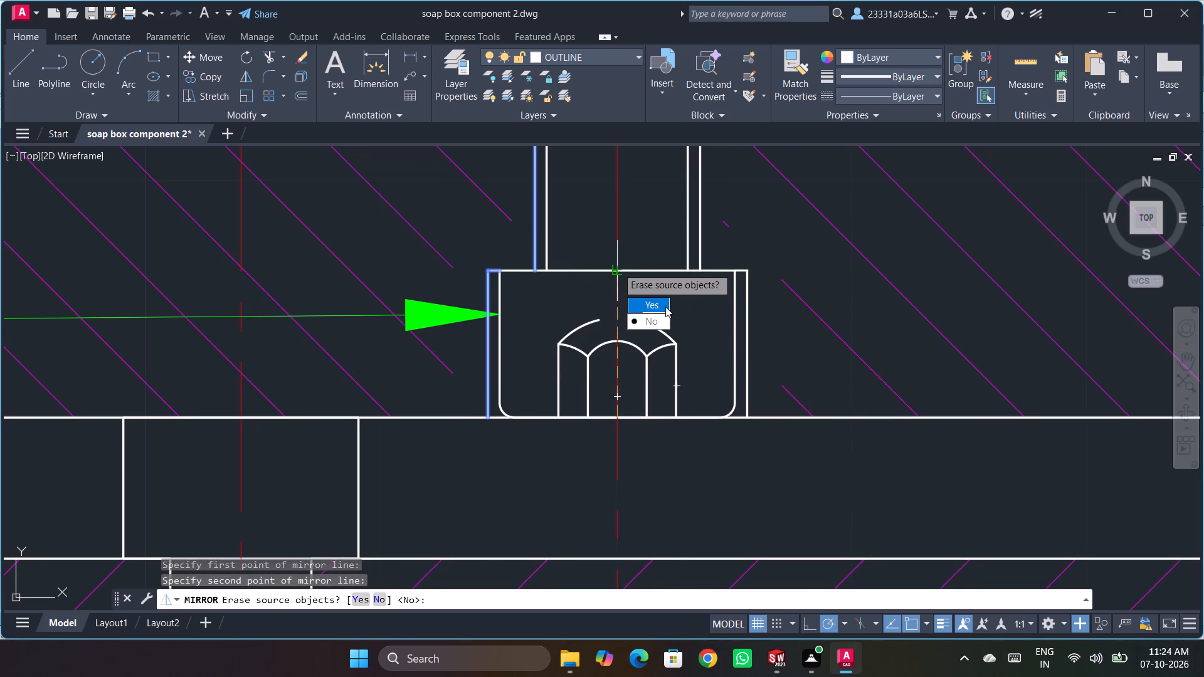
key("Return")
Delete the hatches of the two plates that the balloon 20 bolt passes through.
scroll(734, 407, "down", 2)
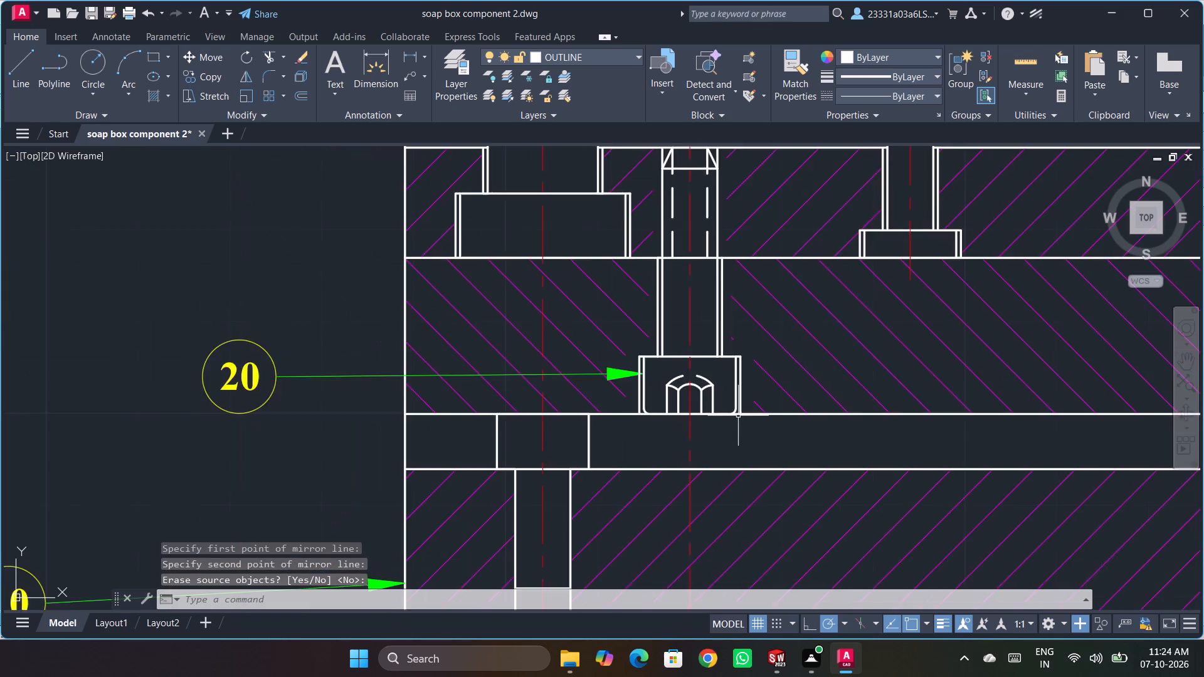
scroll(738, 416, "up", 3)
scroll(726, 391, "down", 3)
scroll(679, 281, "up", 1)
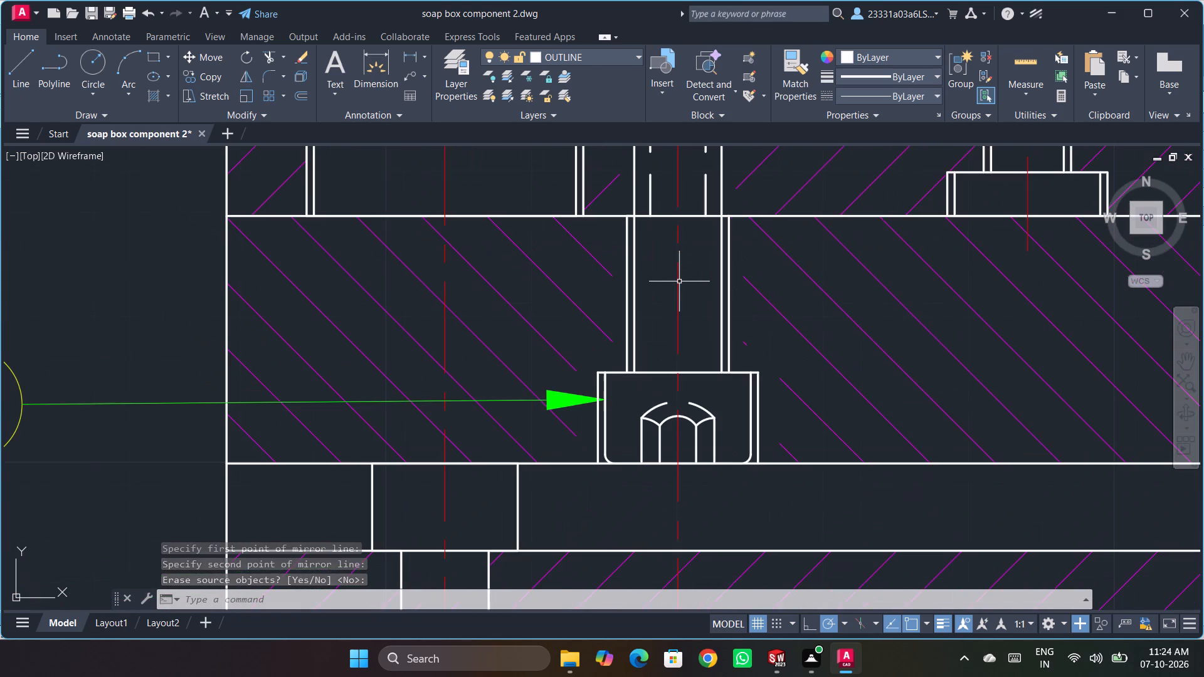
scroll(679, 281, "up", 1)
scroll(658, 282, "down", 1)
scroll(668, 402, "down", 1)
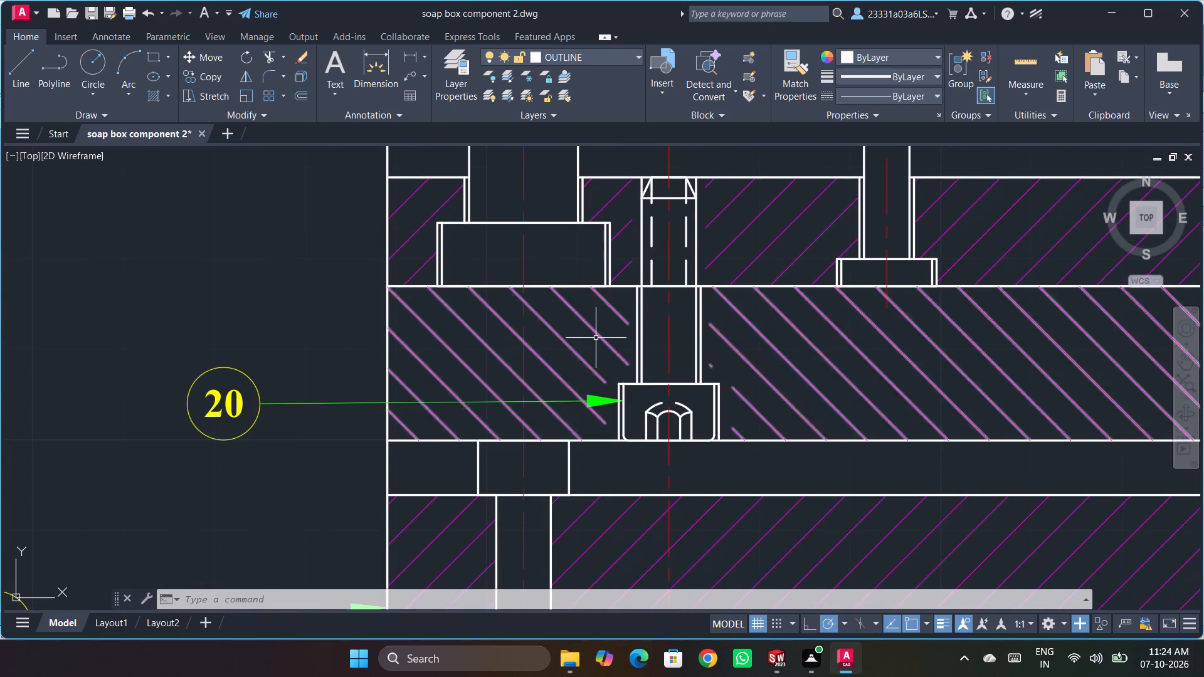
left_click(619, 354)
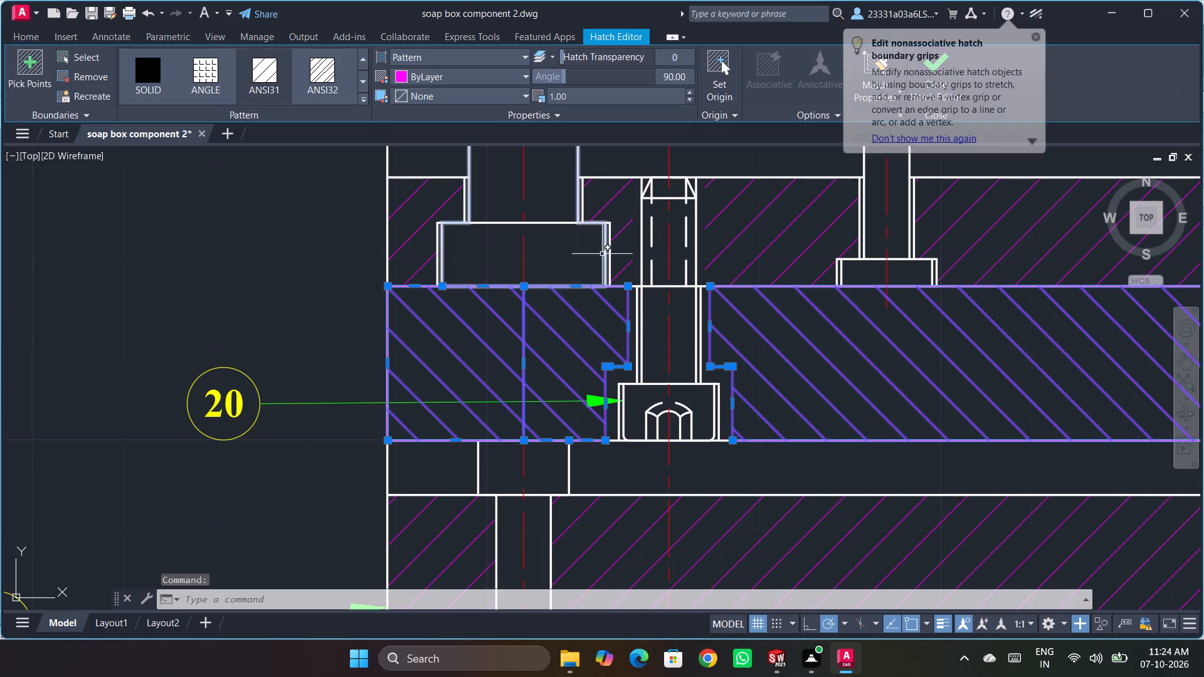
left_click(626, 254)
left_click(625, 266)
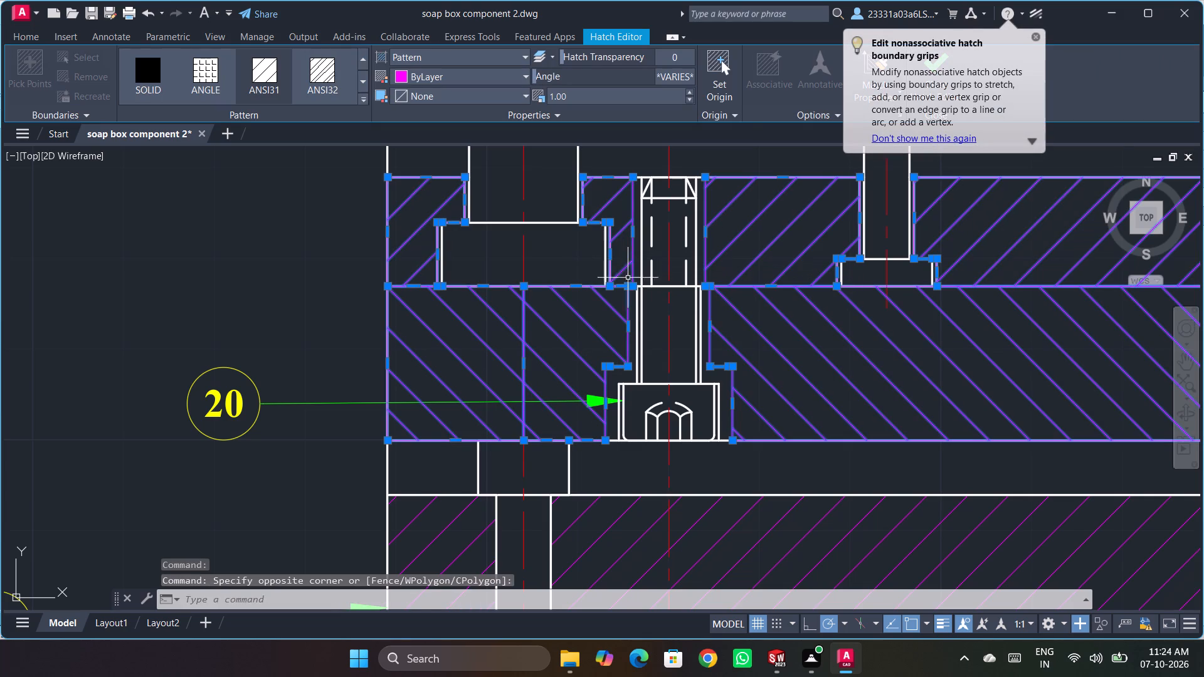
key("Delete")
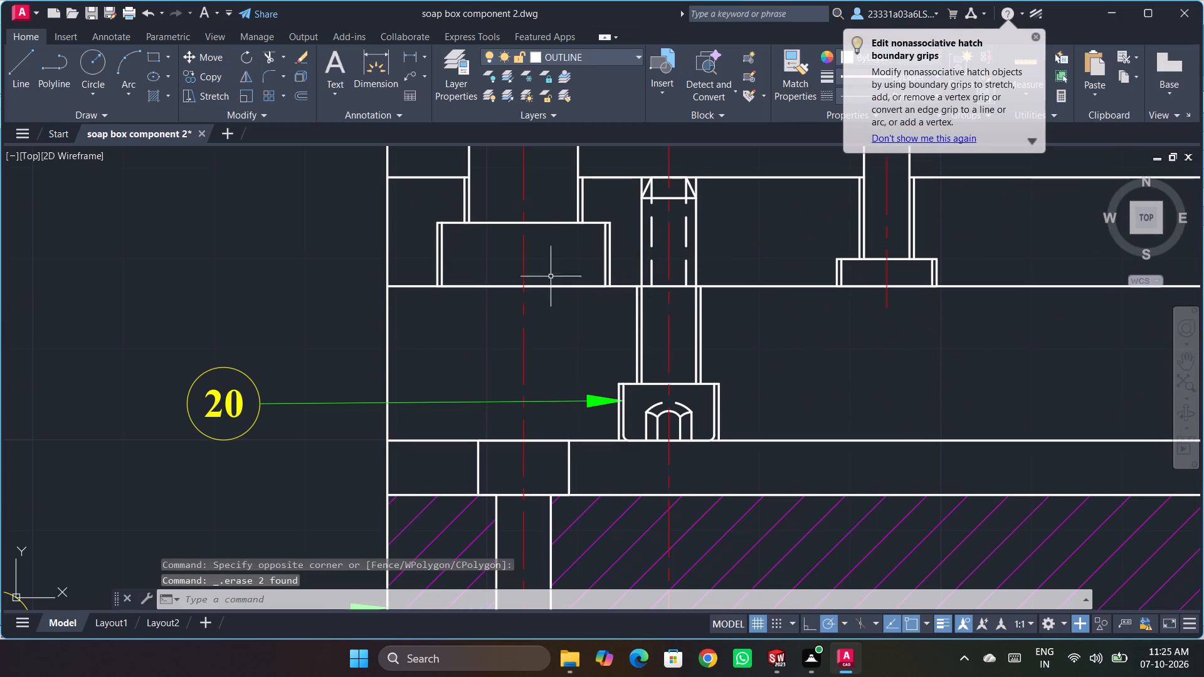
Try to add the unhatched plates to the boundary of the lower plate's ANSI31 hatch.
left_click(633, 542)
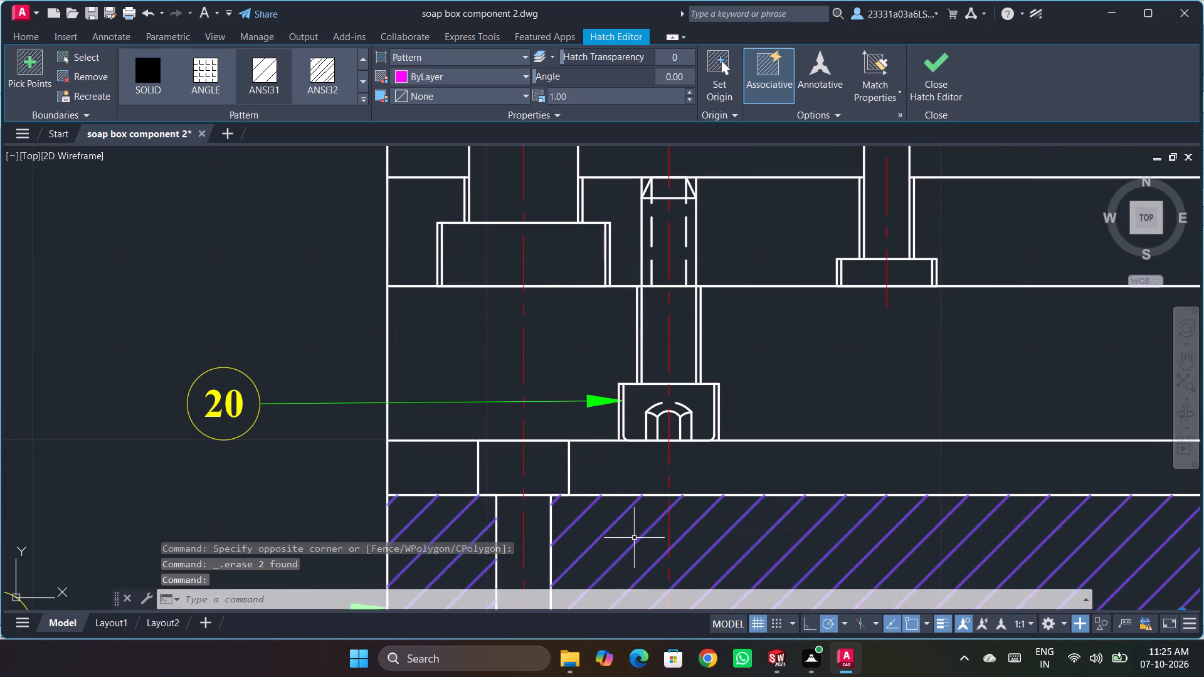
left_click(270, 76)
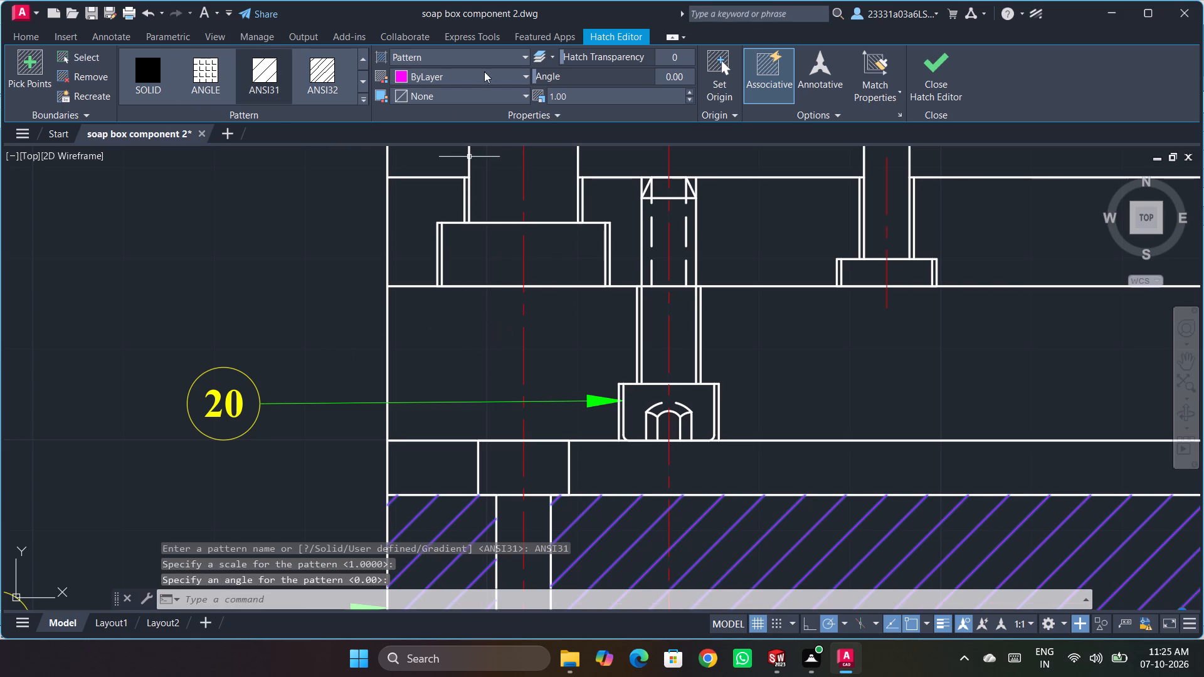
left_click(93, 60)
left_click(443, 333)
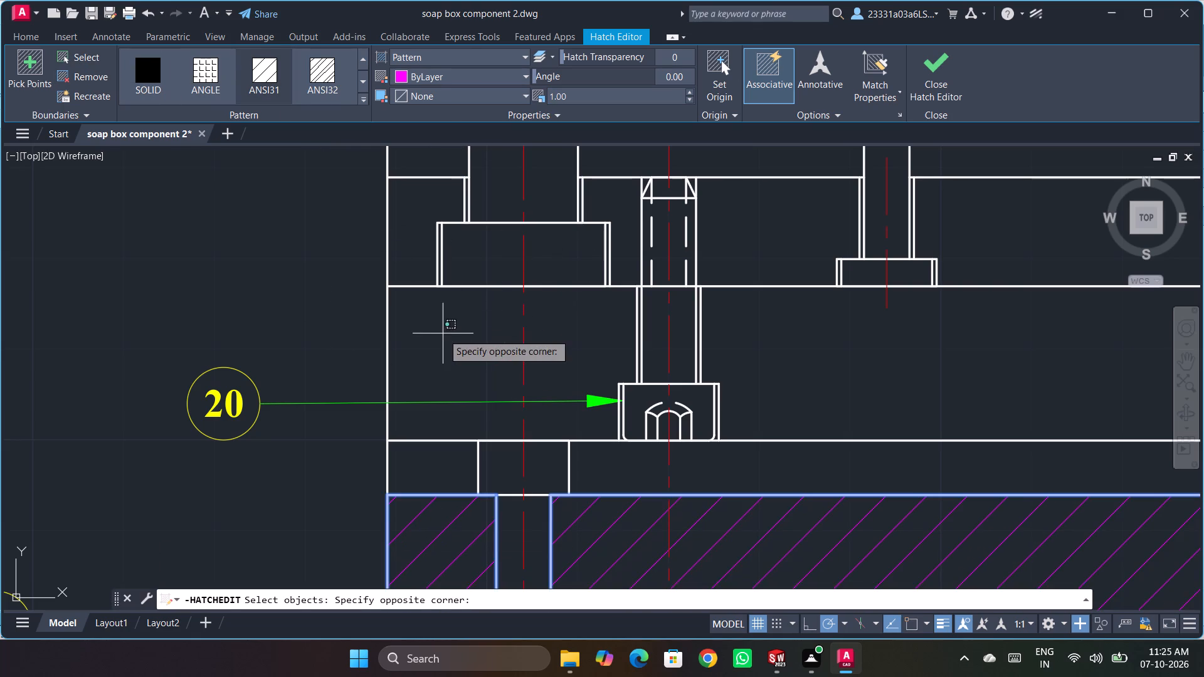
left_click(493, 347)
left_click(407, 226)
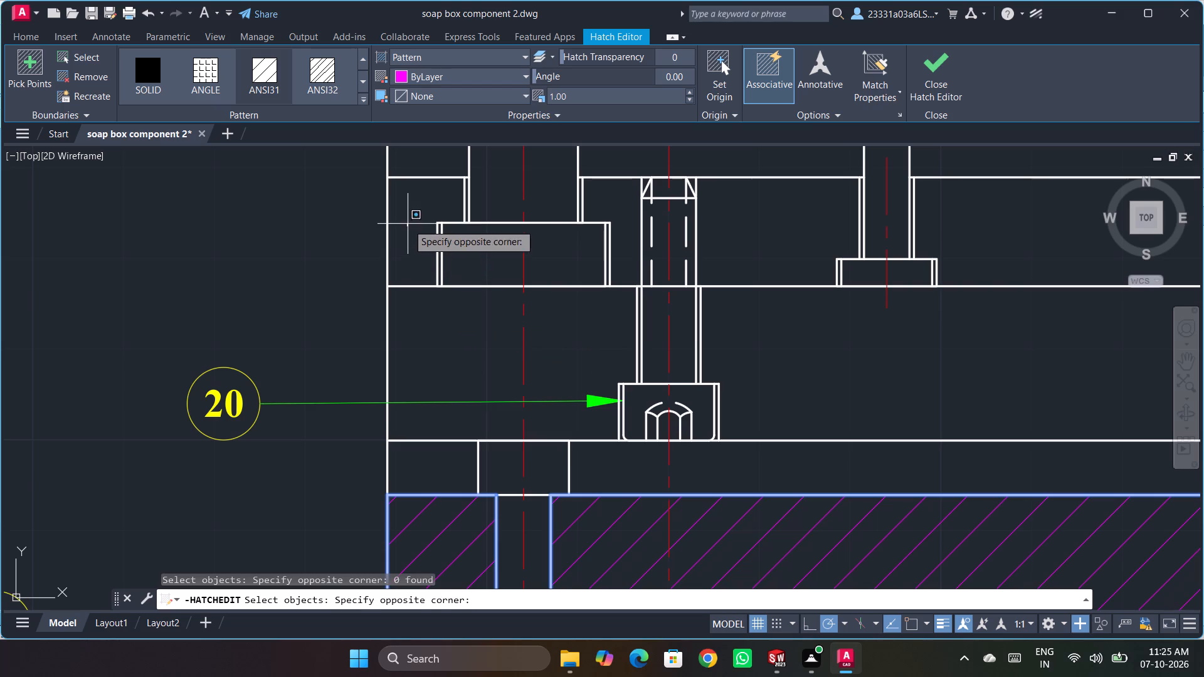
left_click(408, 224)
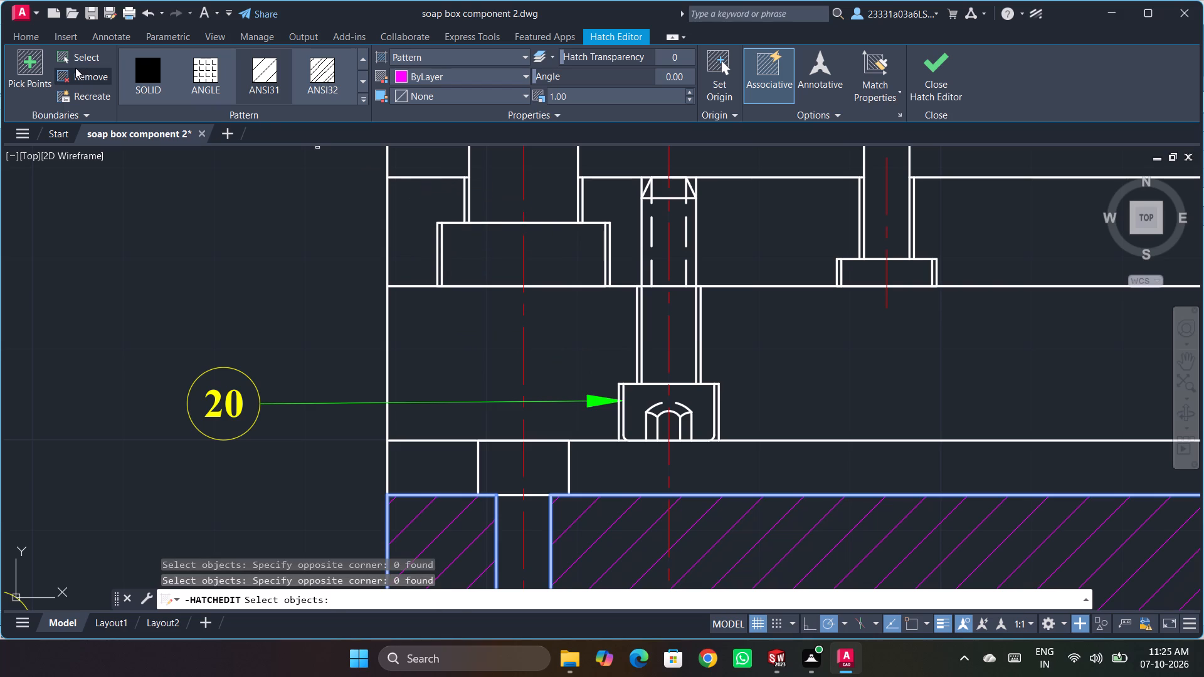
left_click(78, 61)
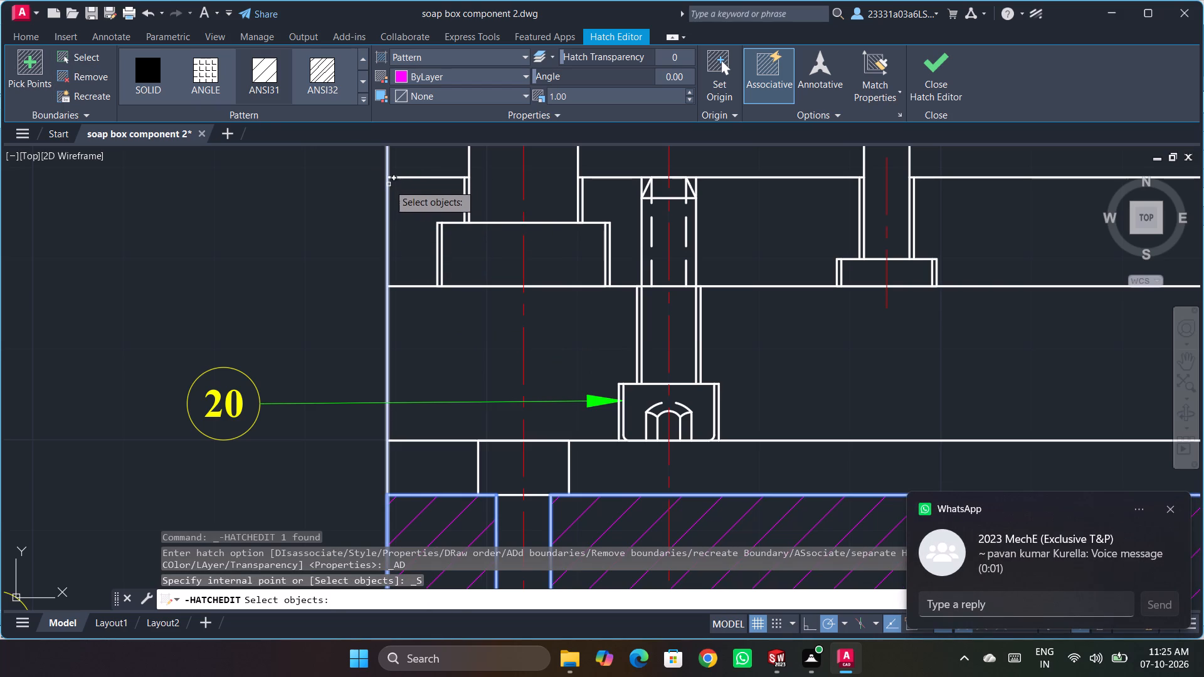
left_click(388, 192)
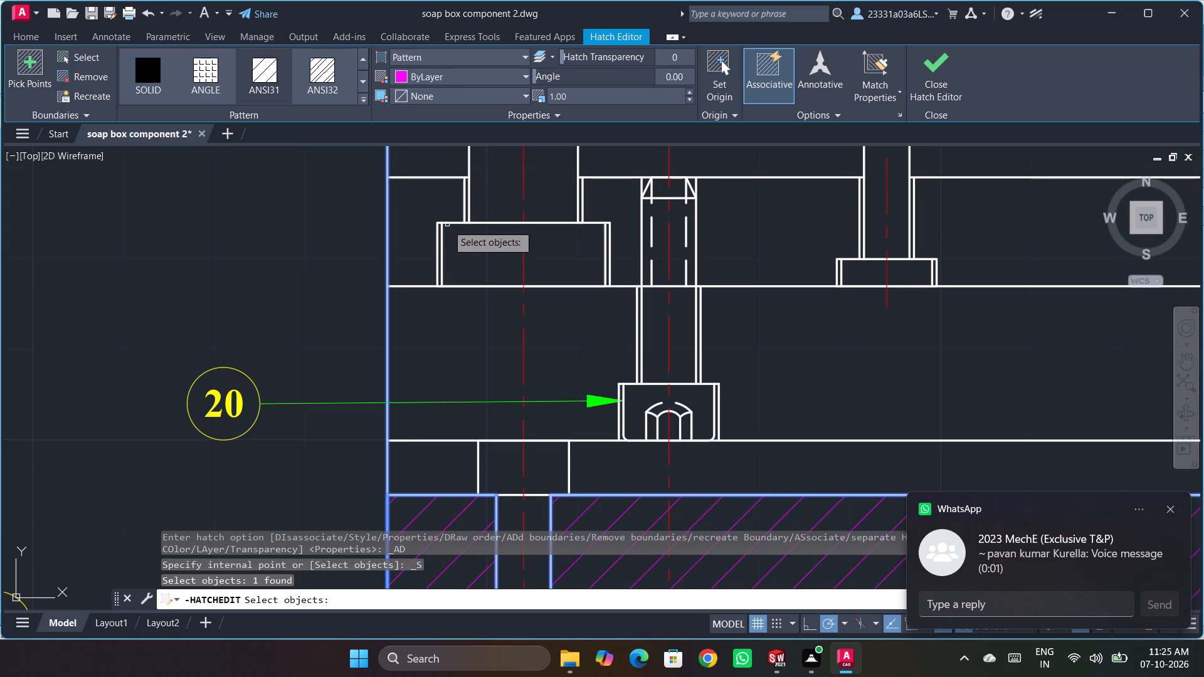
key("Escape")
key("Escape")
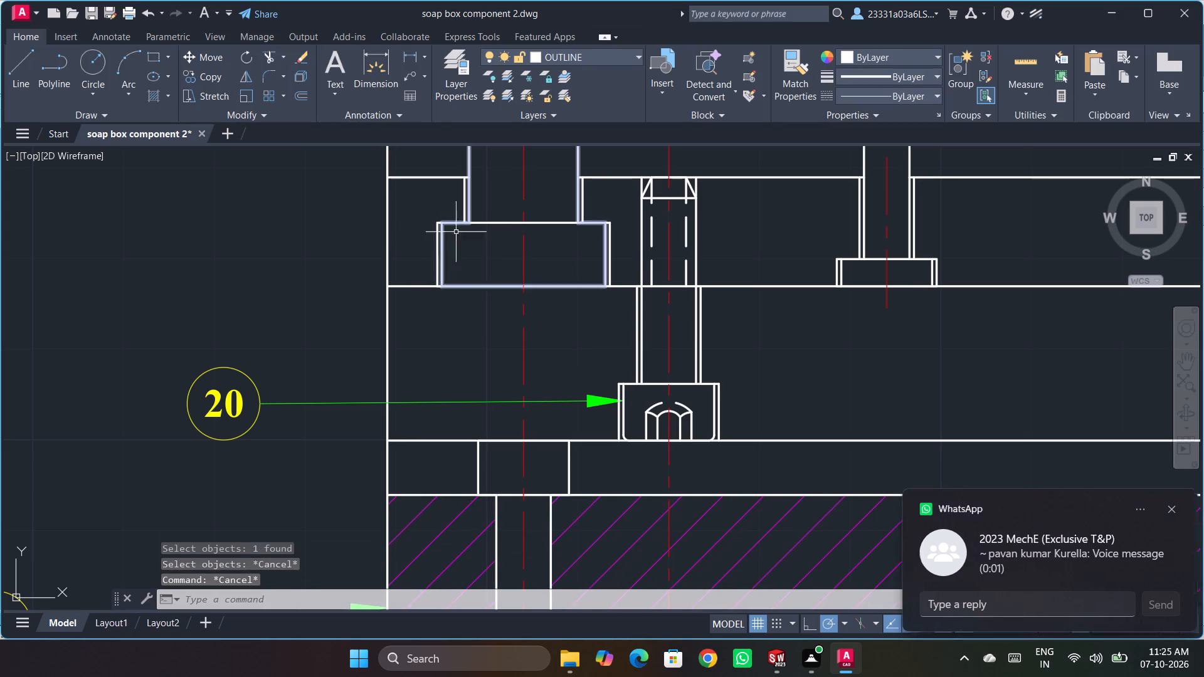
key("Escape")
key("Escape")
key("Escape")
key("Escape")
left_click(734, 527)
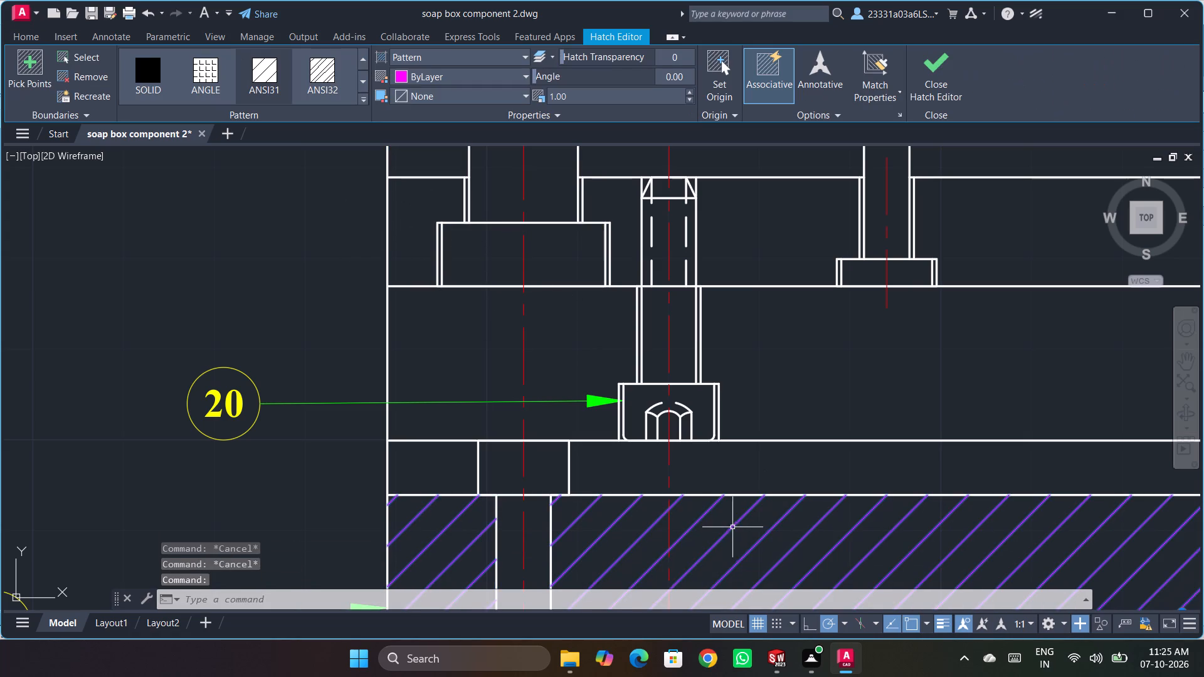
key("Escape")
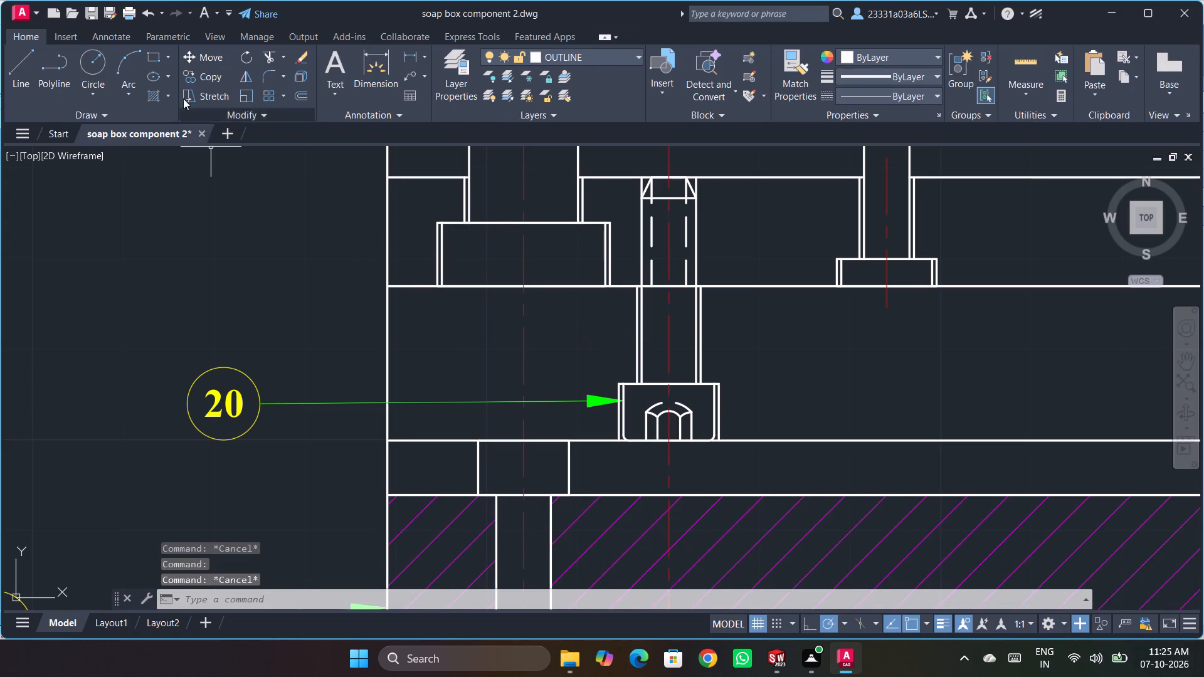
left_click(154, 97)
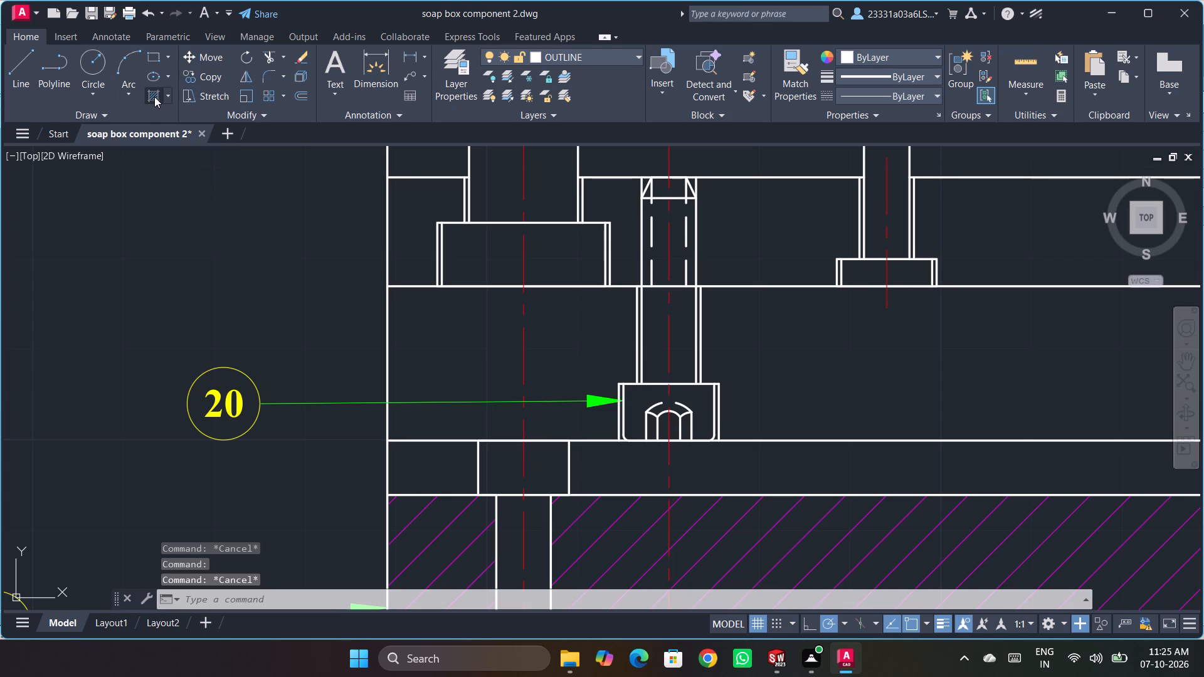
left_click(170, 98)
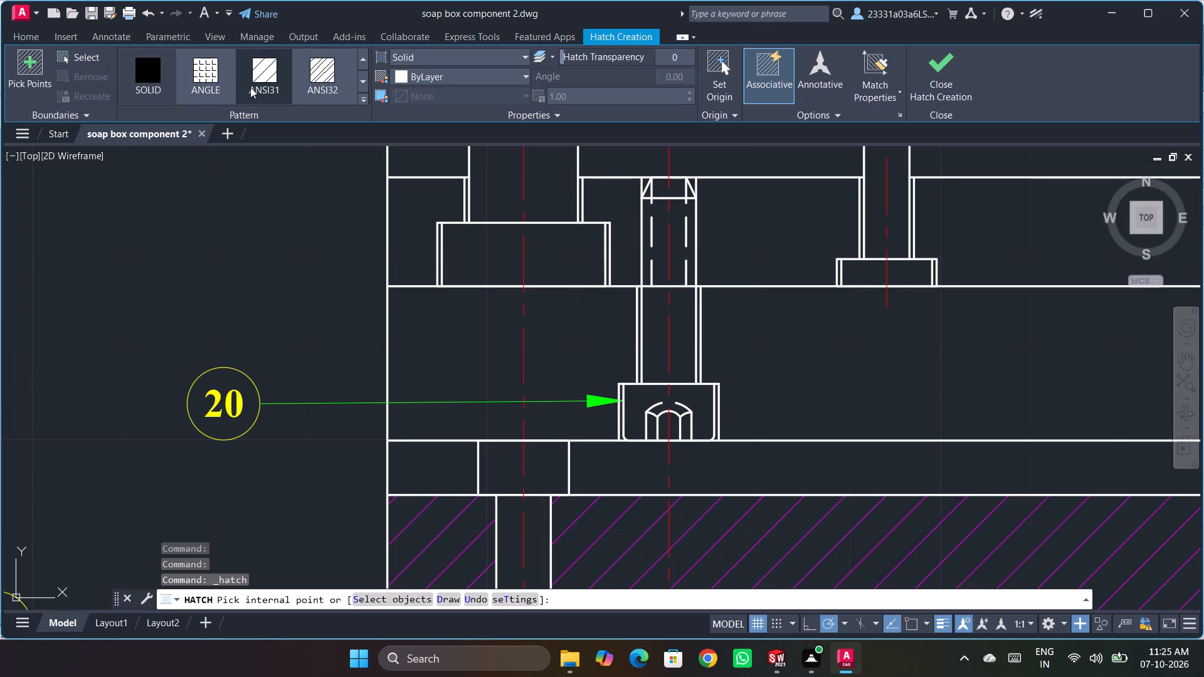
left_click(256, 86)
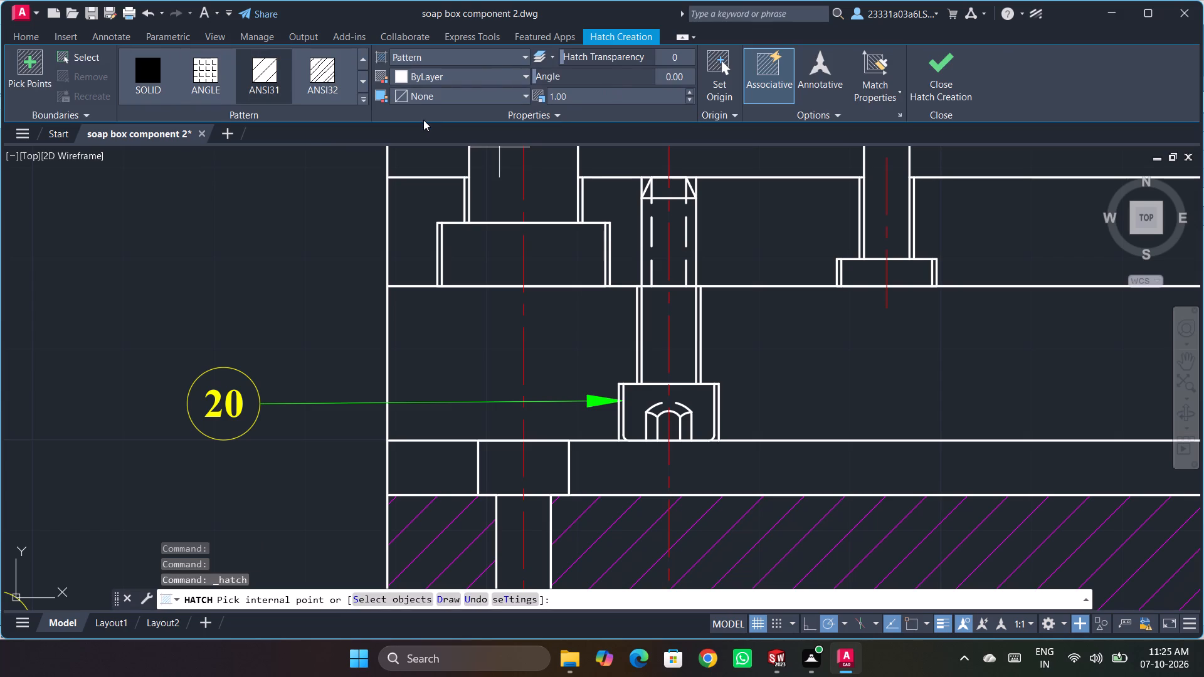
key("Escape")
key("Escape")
Make Hatching Line the current layer.
left_click(540, 58)
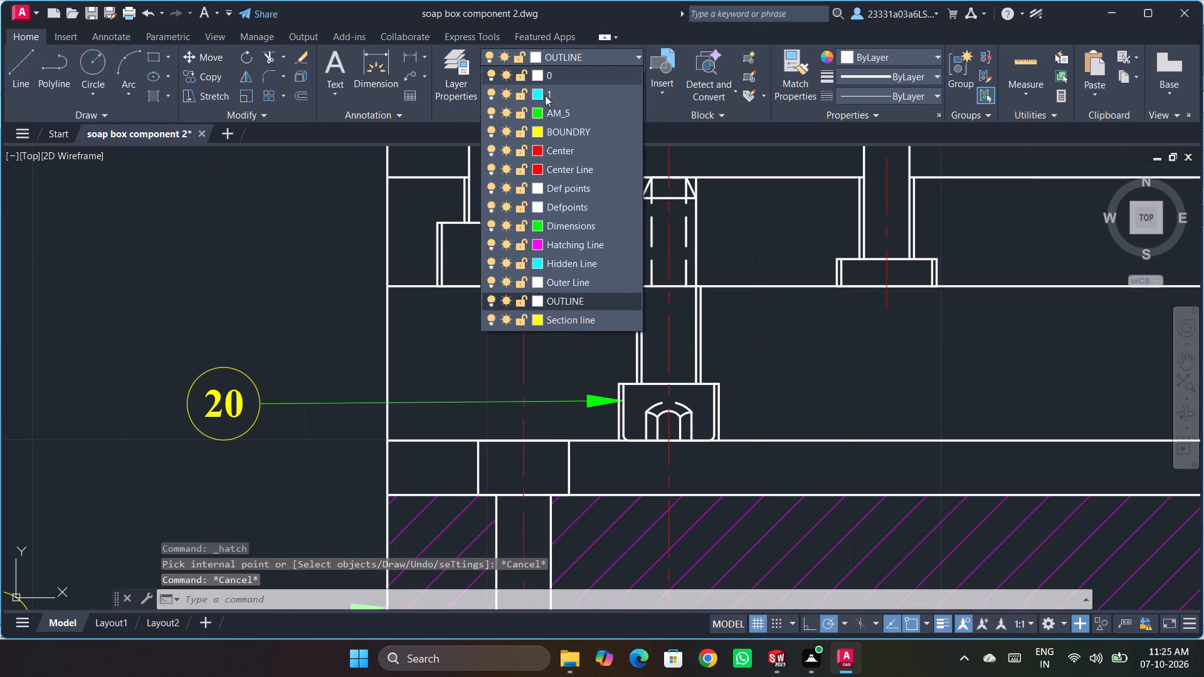
left_click(554, 244)
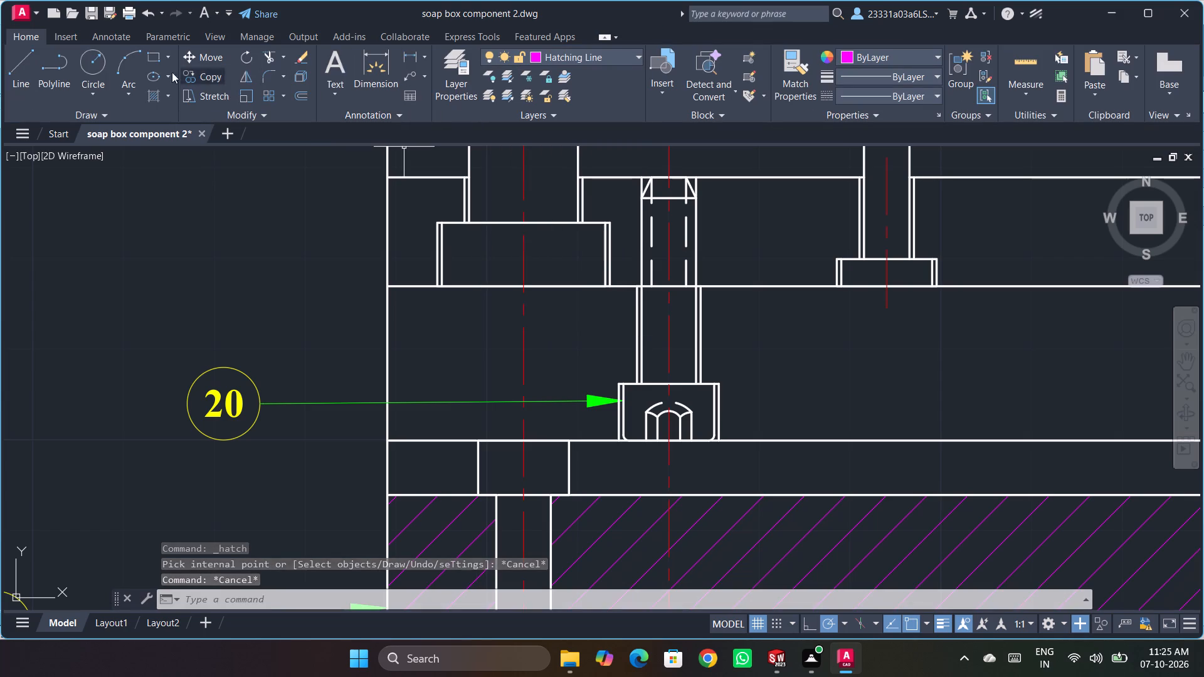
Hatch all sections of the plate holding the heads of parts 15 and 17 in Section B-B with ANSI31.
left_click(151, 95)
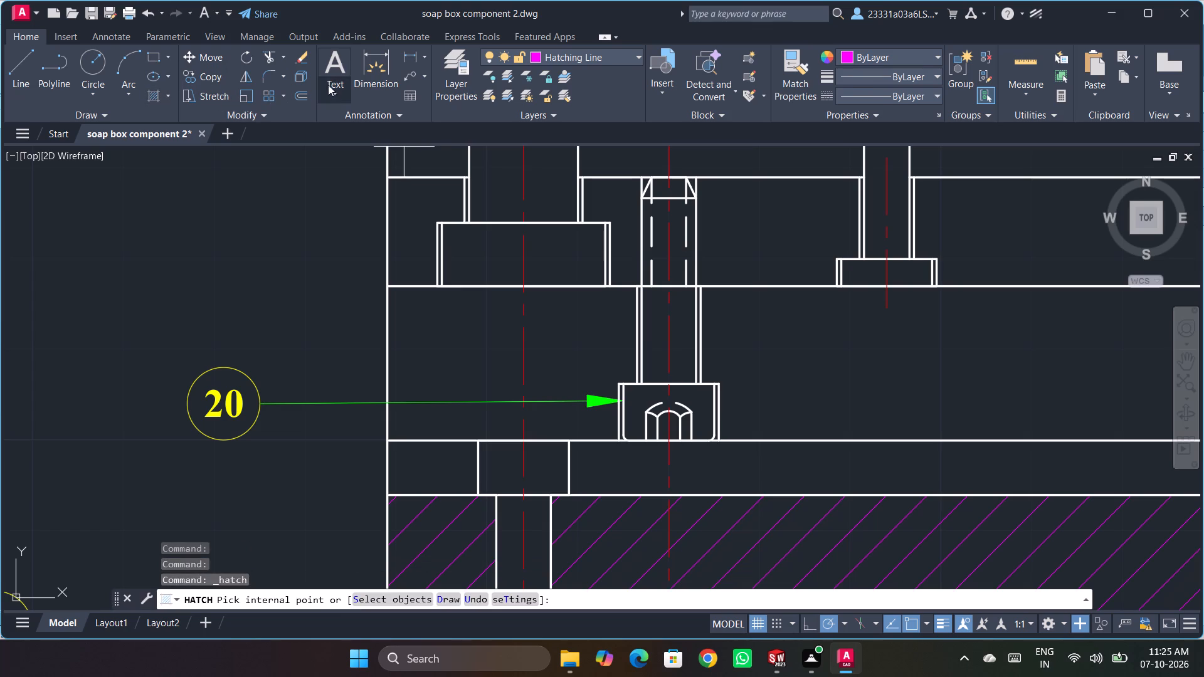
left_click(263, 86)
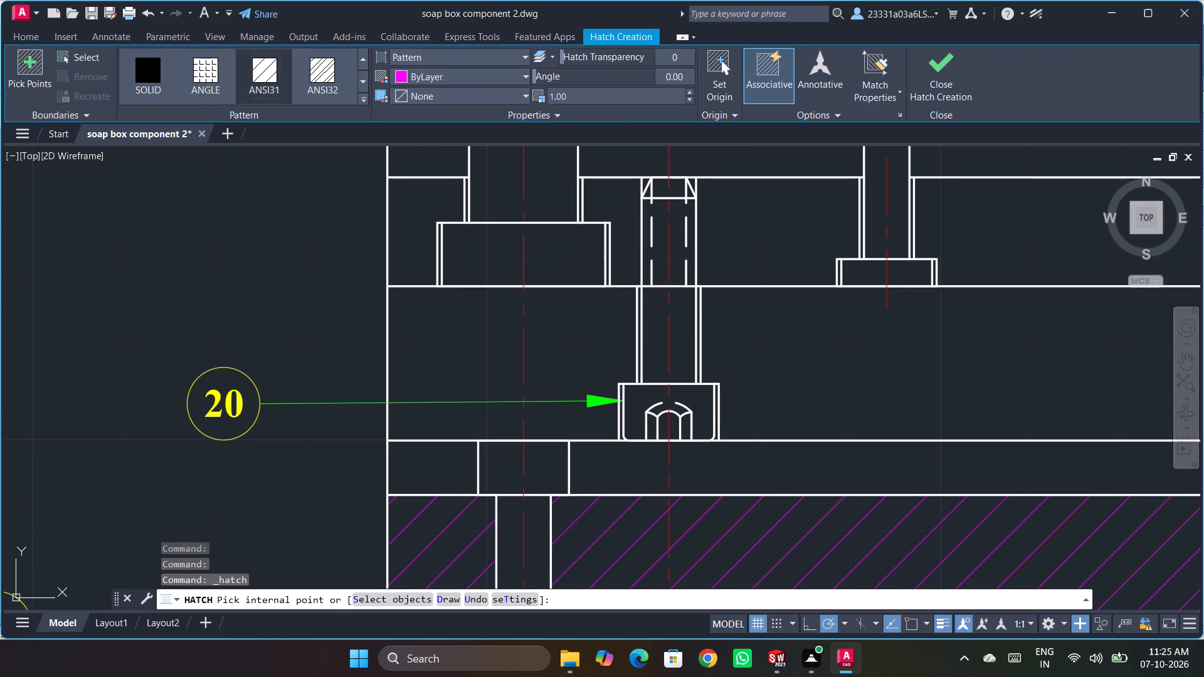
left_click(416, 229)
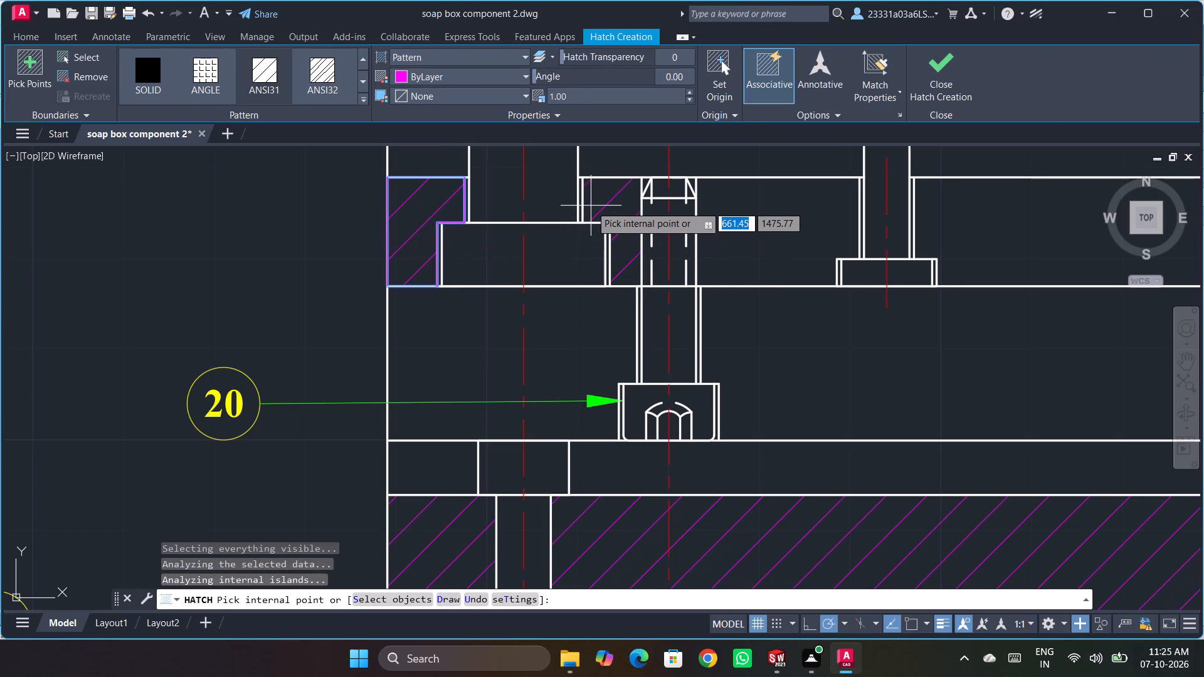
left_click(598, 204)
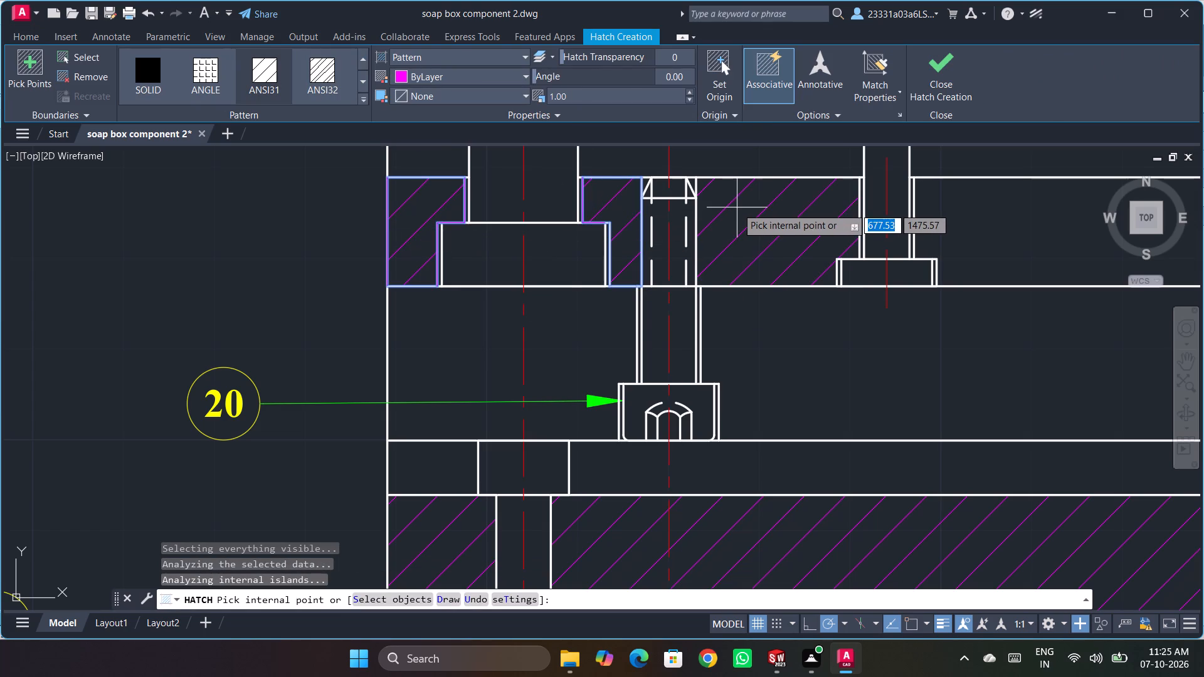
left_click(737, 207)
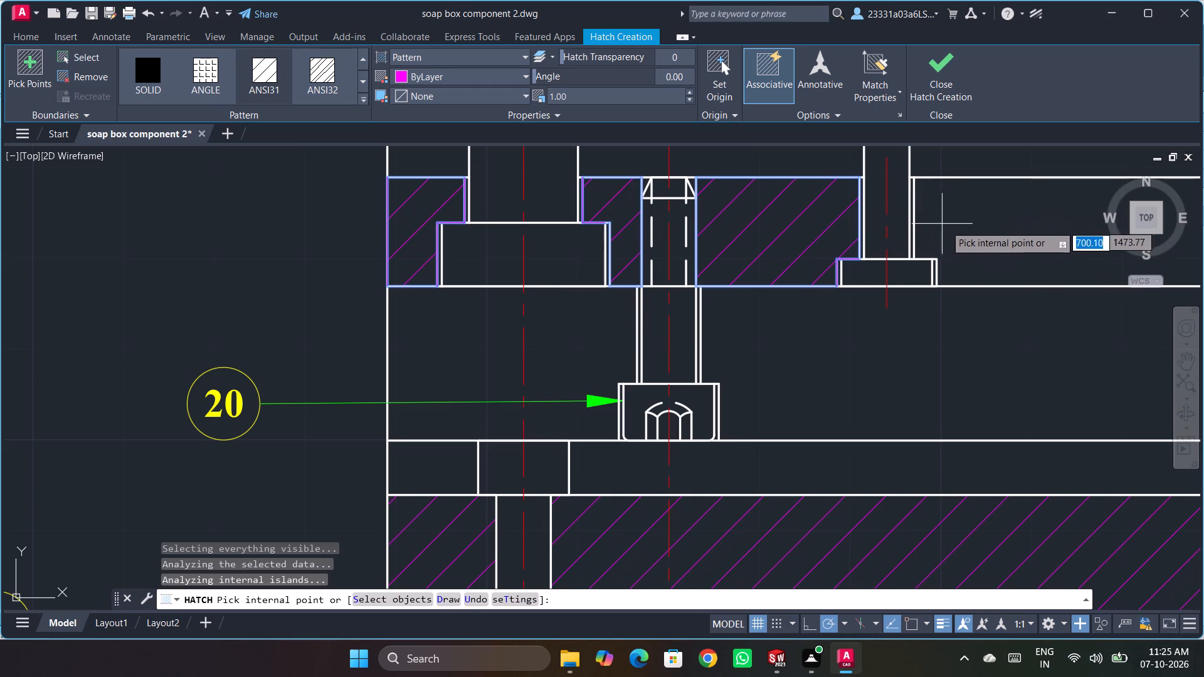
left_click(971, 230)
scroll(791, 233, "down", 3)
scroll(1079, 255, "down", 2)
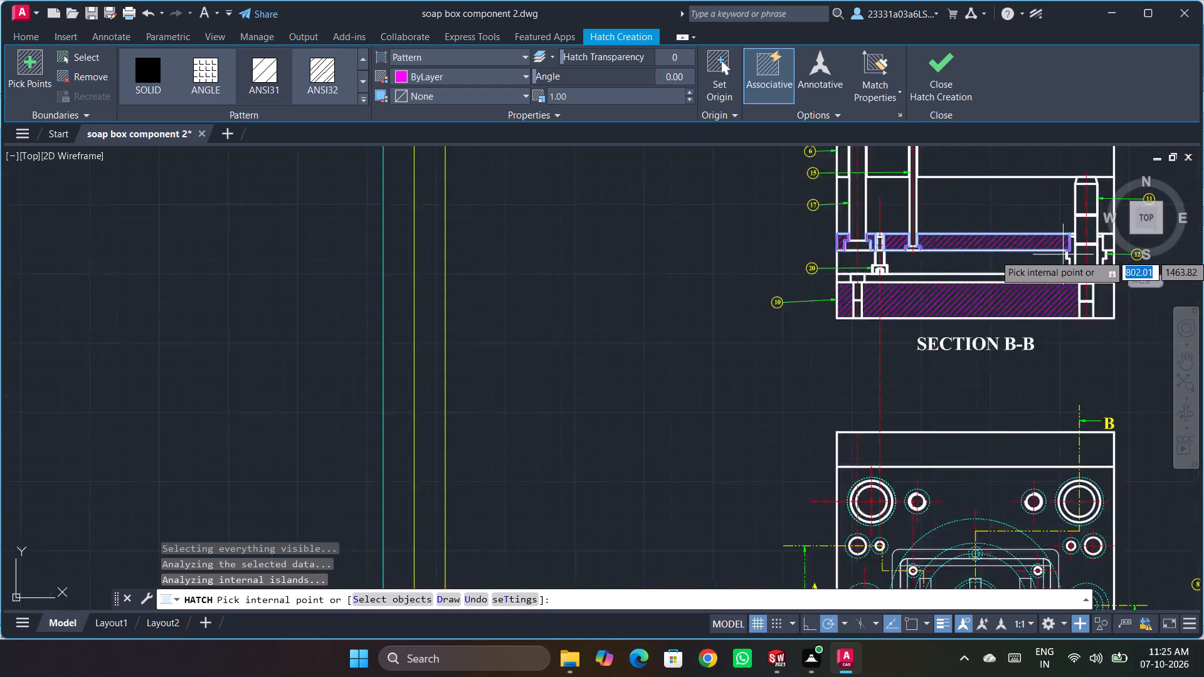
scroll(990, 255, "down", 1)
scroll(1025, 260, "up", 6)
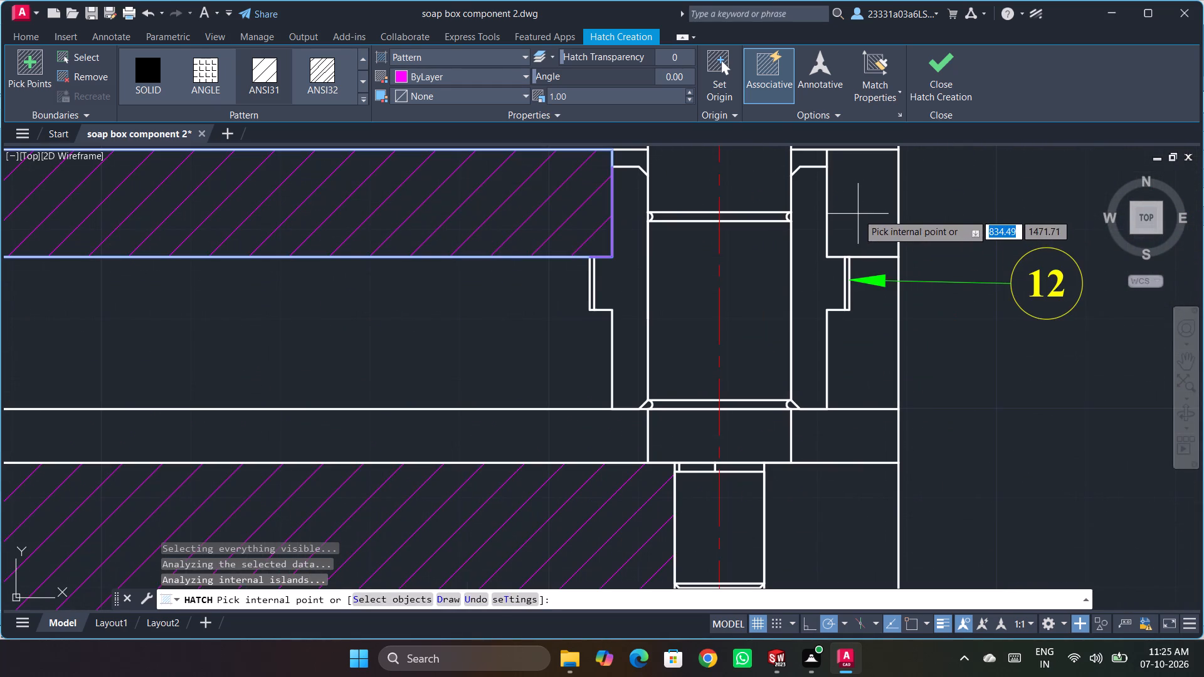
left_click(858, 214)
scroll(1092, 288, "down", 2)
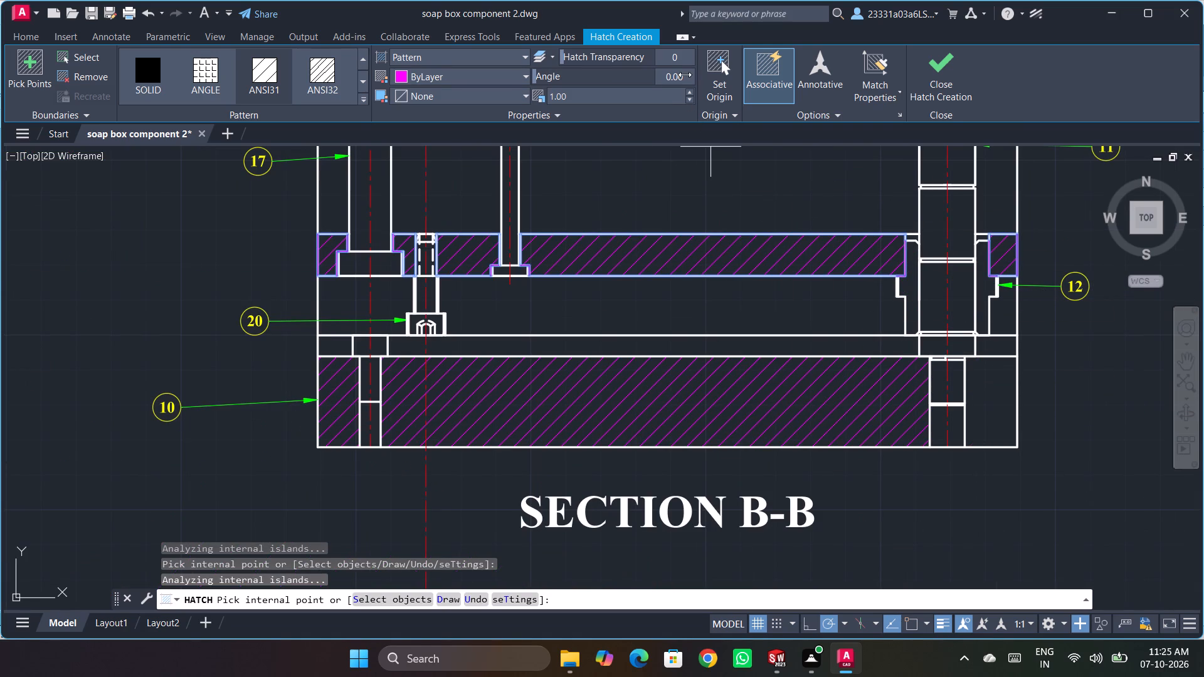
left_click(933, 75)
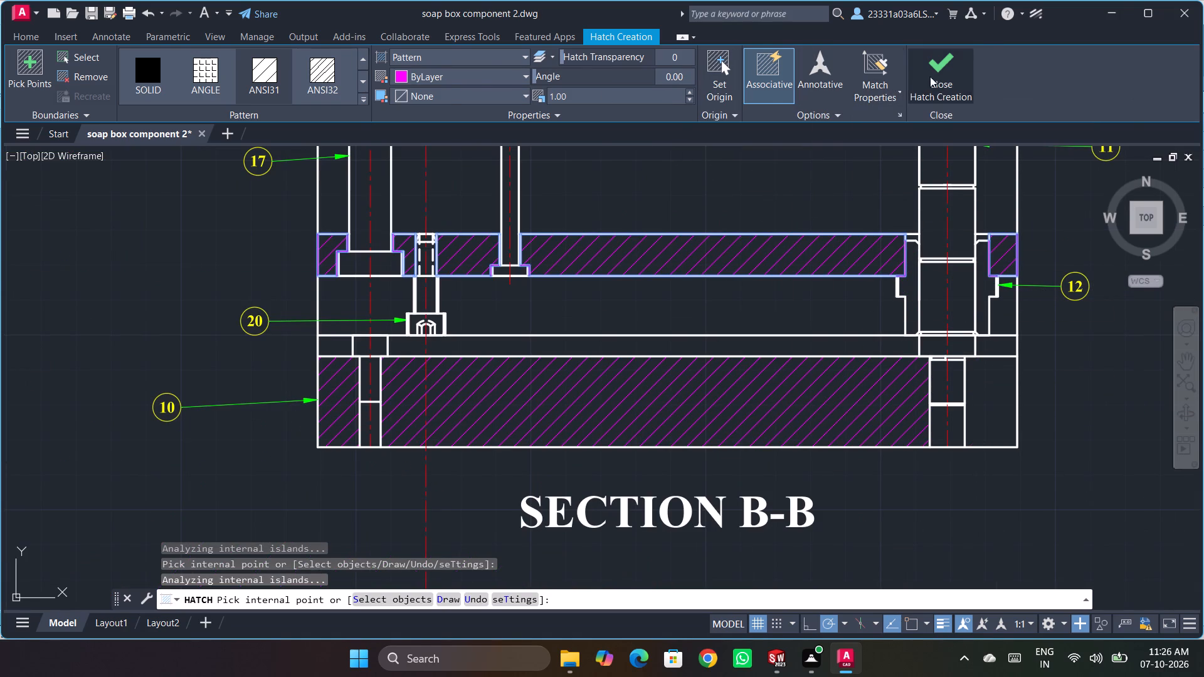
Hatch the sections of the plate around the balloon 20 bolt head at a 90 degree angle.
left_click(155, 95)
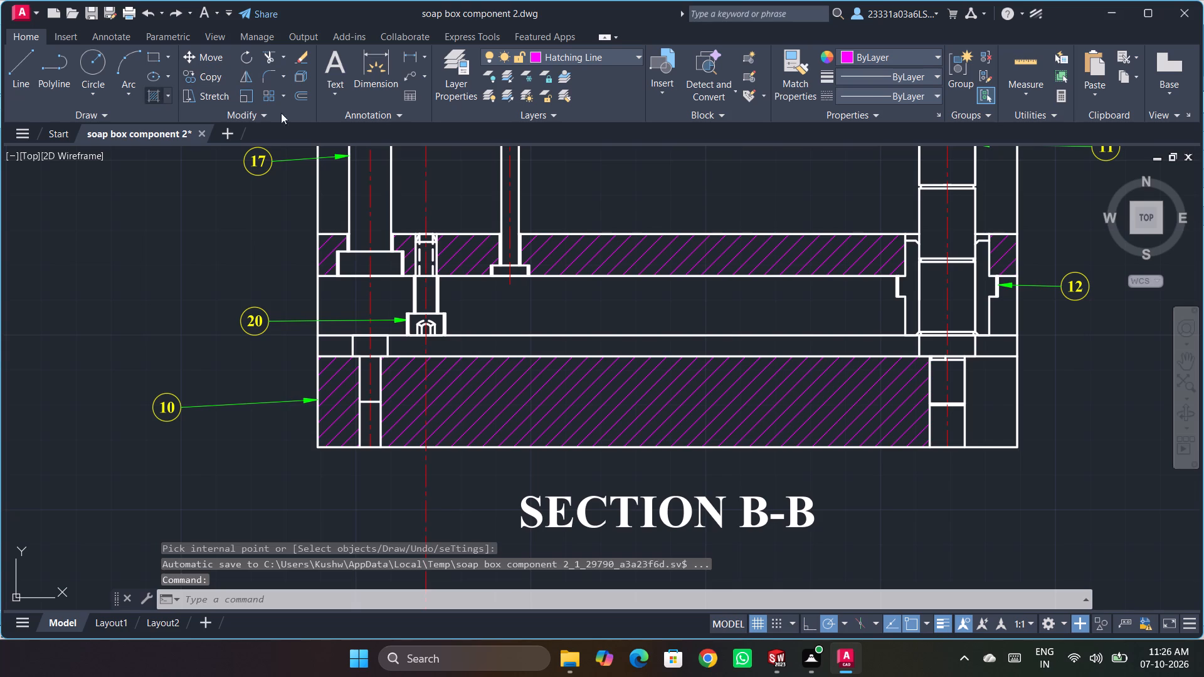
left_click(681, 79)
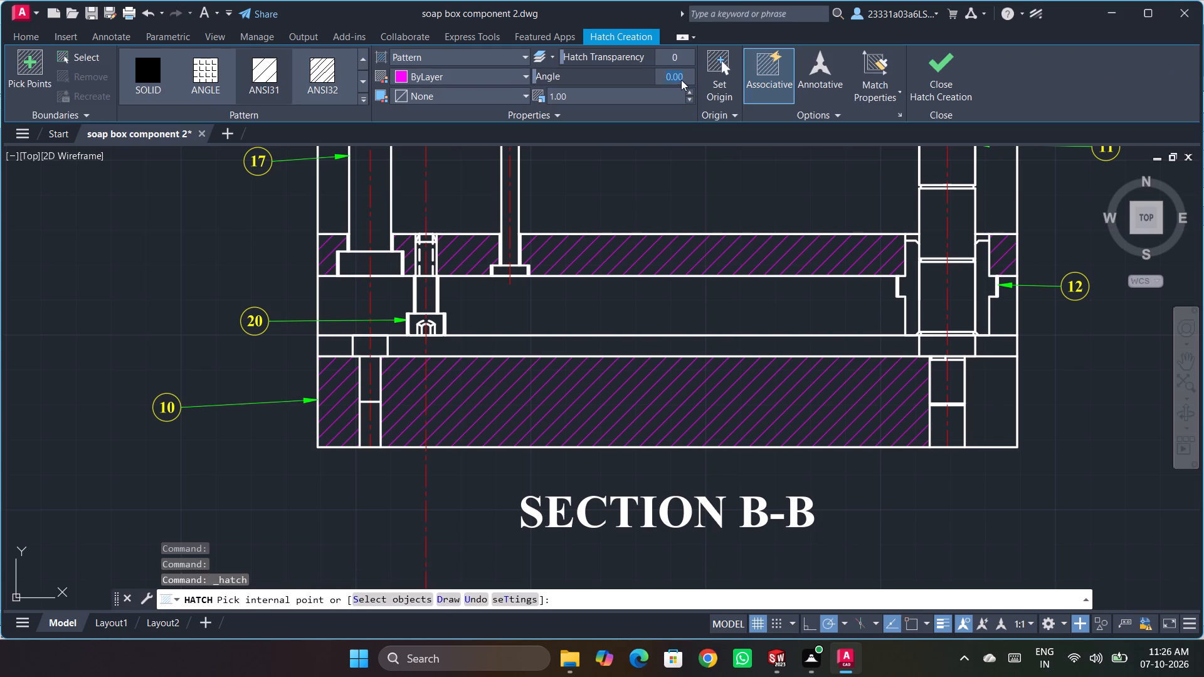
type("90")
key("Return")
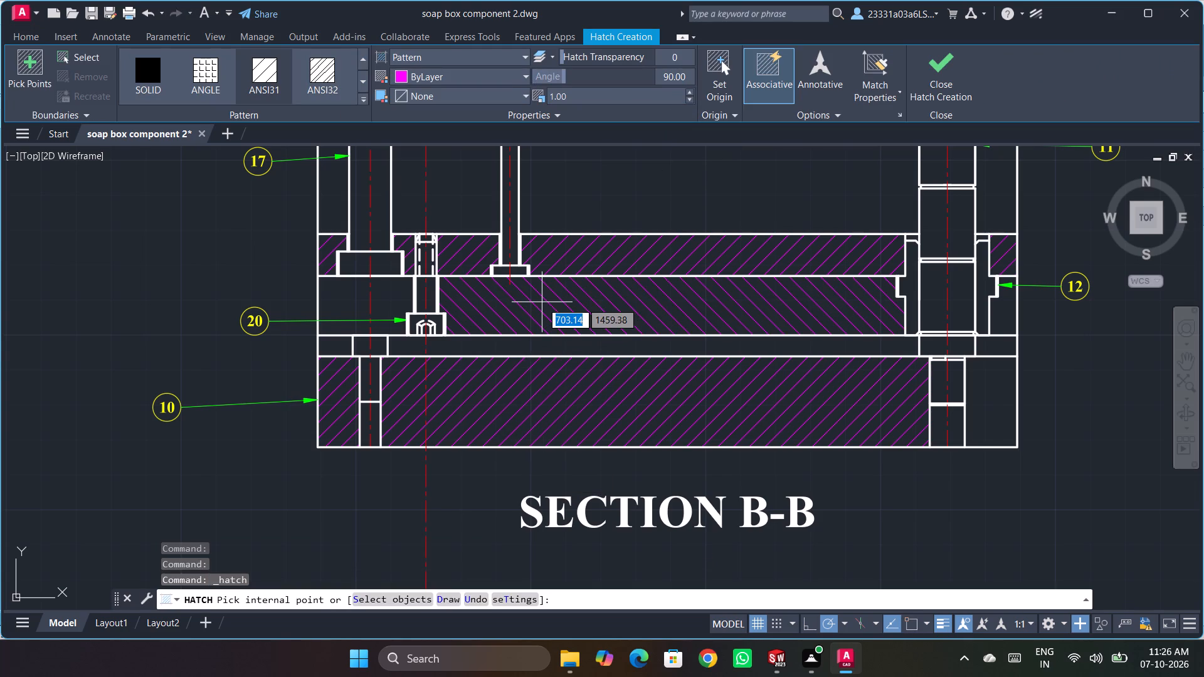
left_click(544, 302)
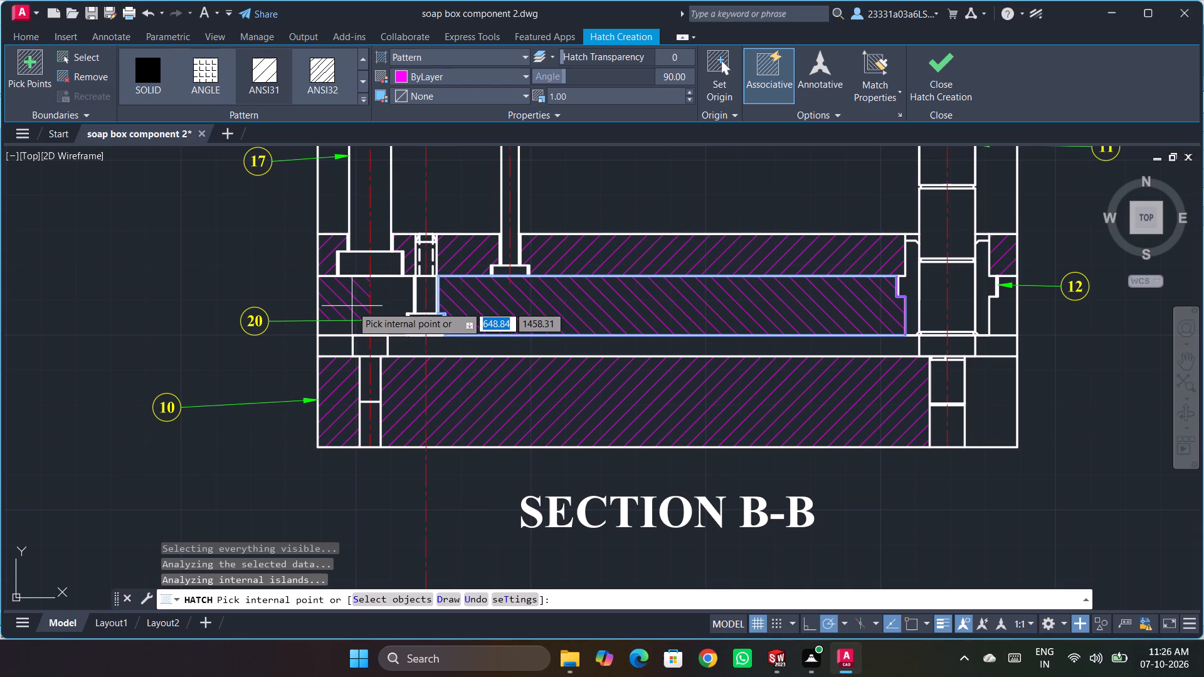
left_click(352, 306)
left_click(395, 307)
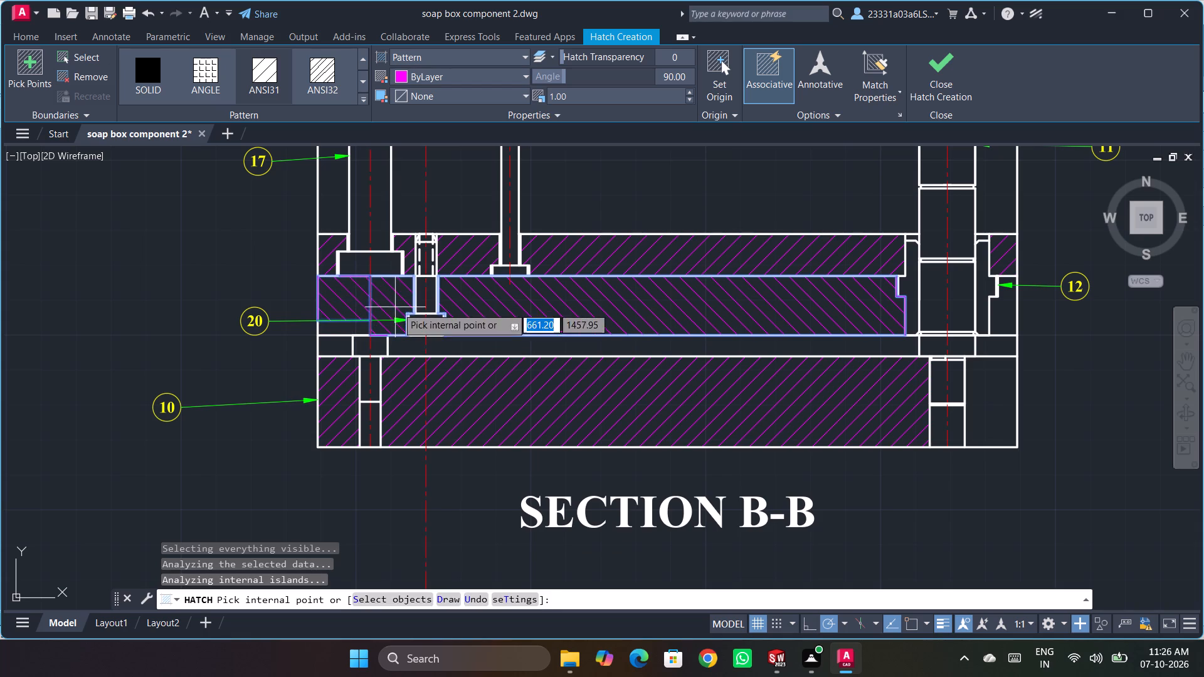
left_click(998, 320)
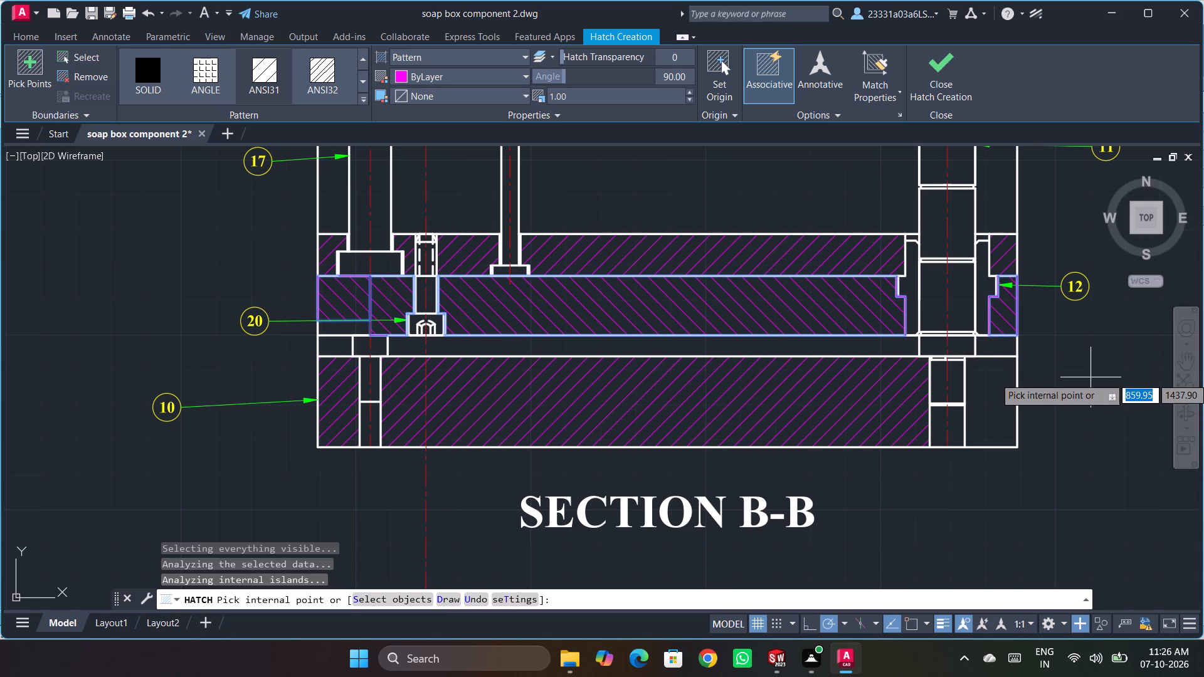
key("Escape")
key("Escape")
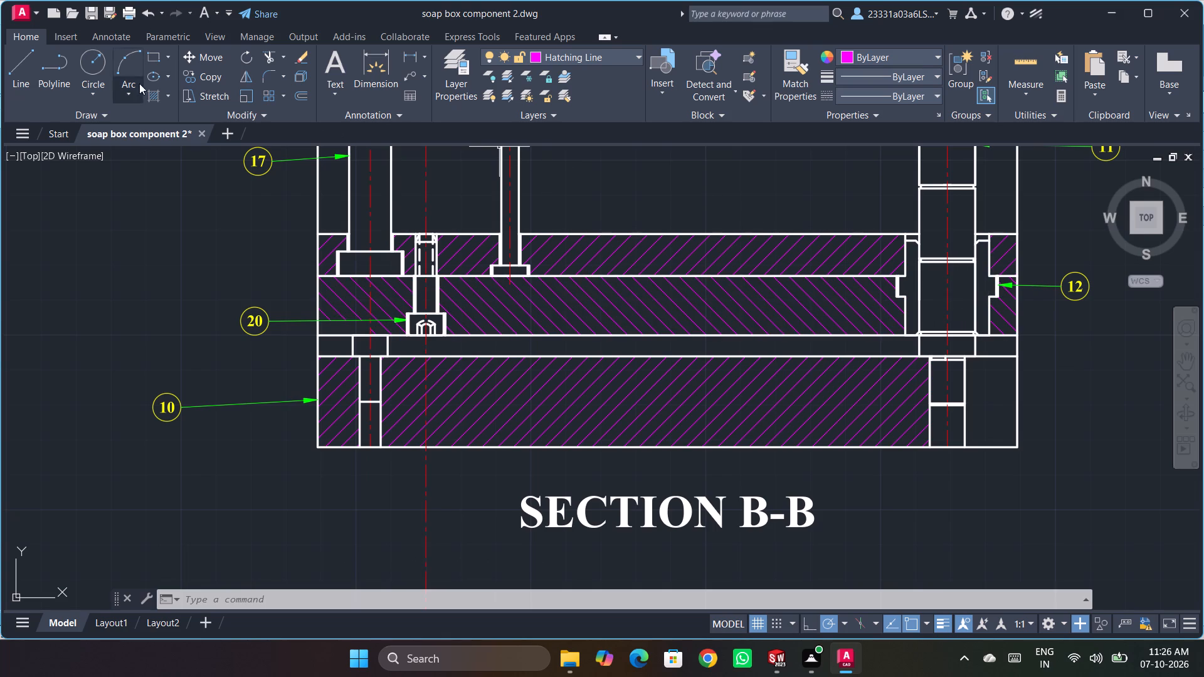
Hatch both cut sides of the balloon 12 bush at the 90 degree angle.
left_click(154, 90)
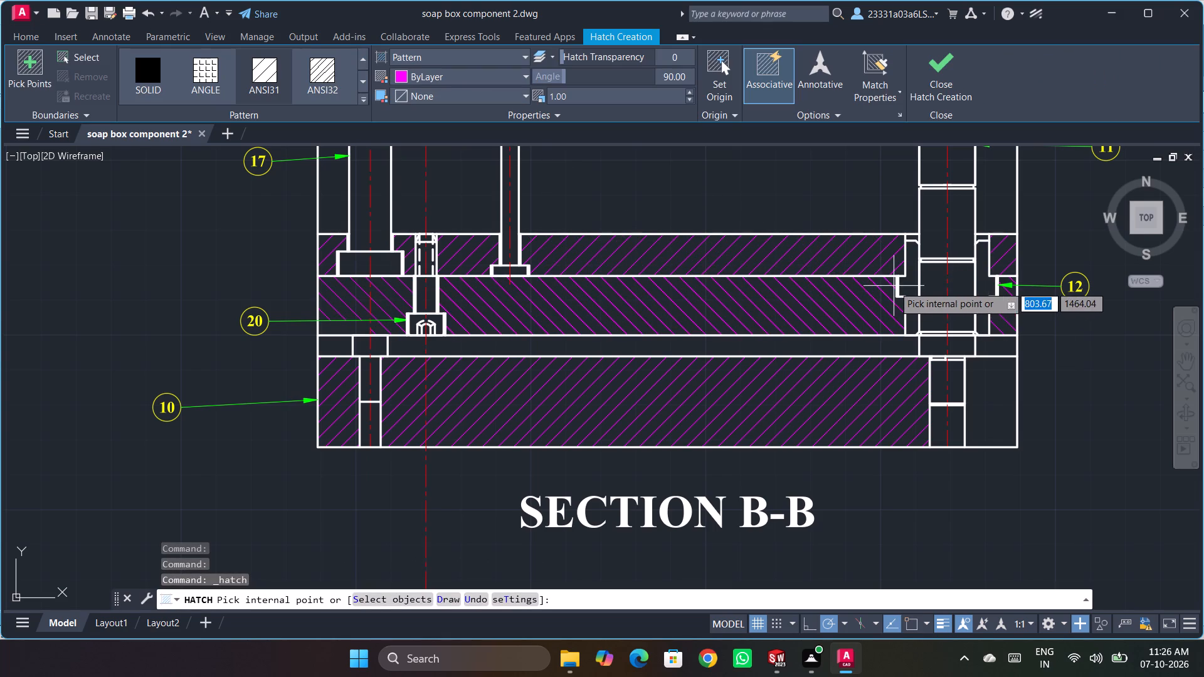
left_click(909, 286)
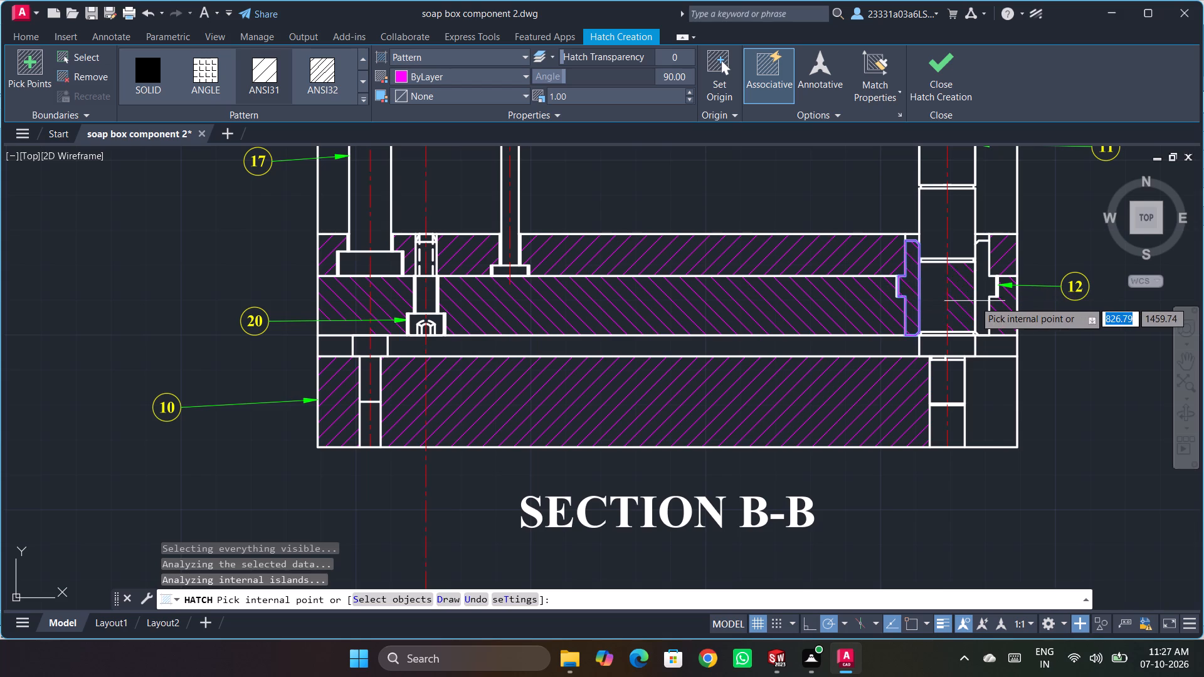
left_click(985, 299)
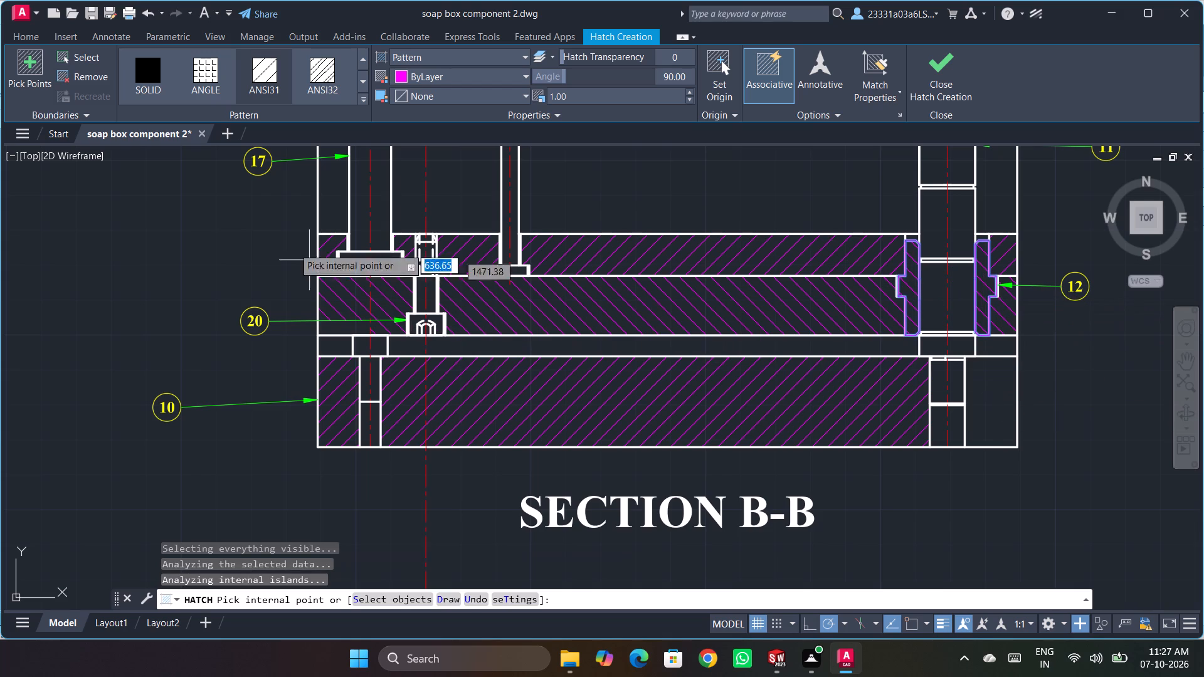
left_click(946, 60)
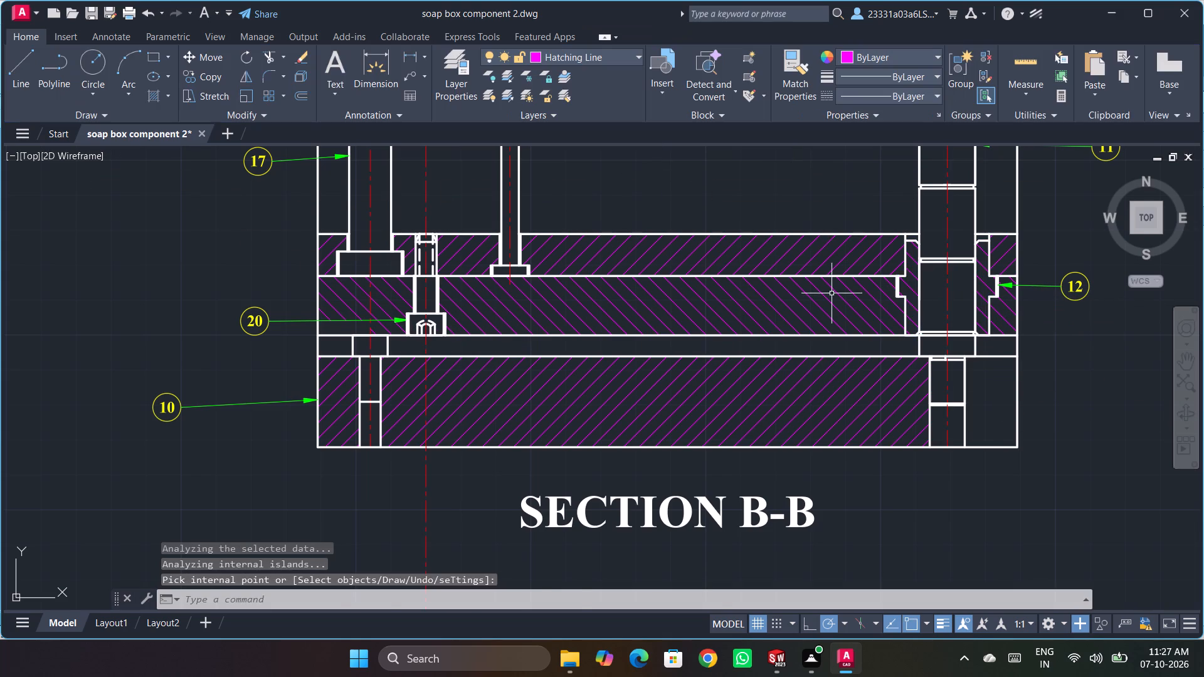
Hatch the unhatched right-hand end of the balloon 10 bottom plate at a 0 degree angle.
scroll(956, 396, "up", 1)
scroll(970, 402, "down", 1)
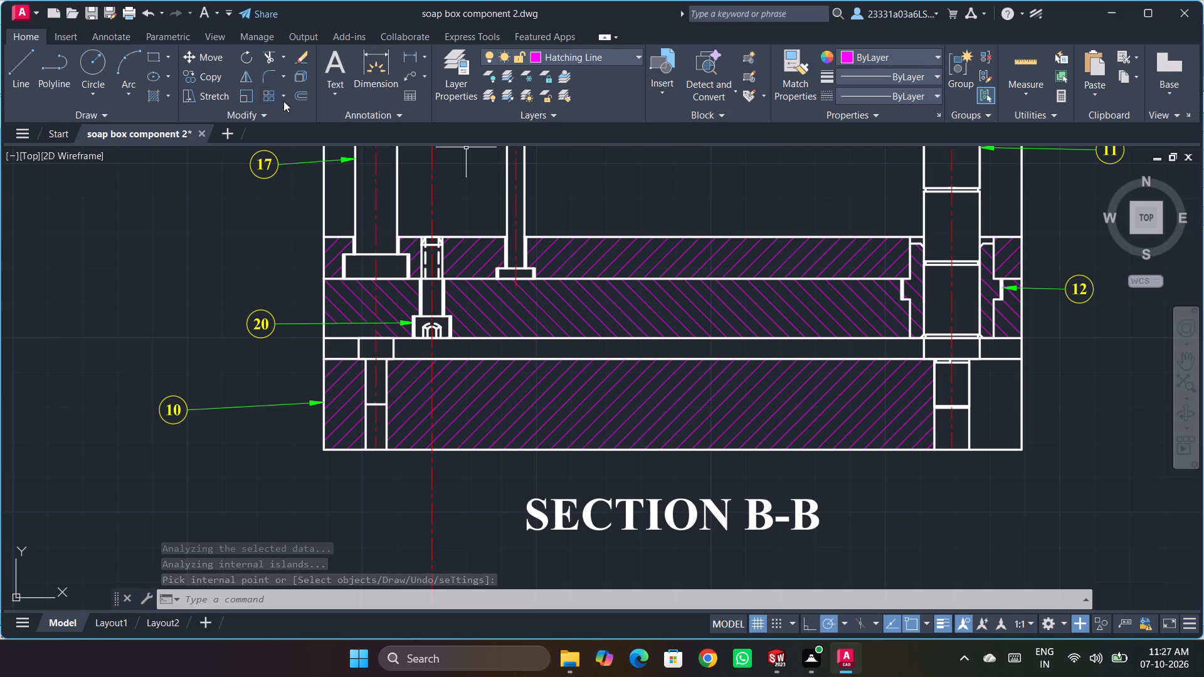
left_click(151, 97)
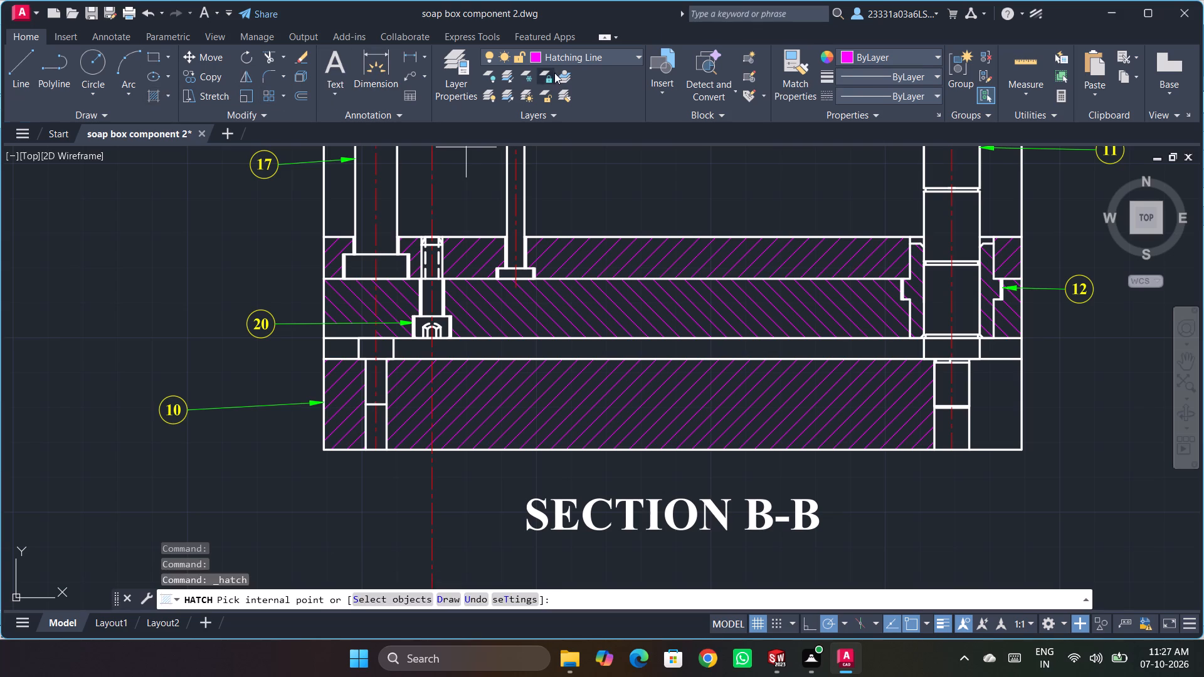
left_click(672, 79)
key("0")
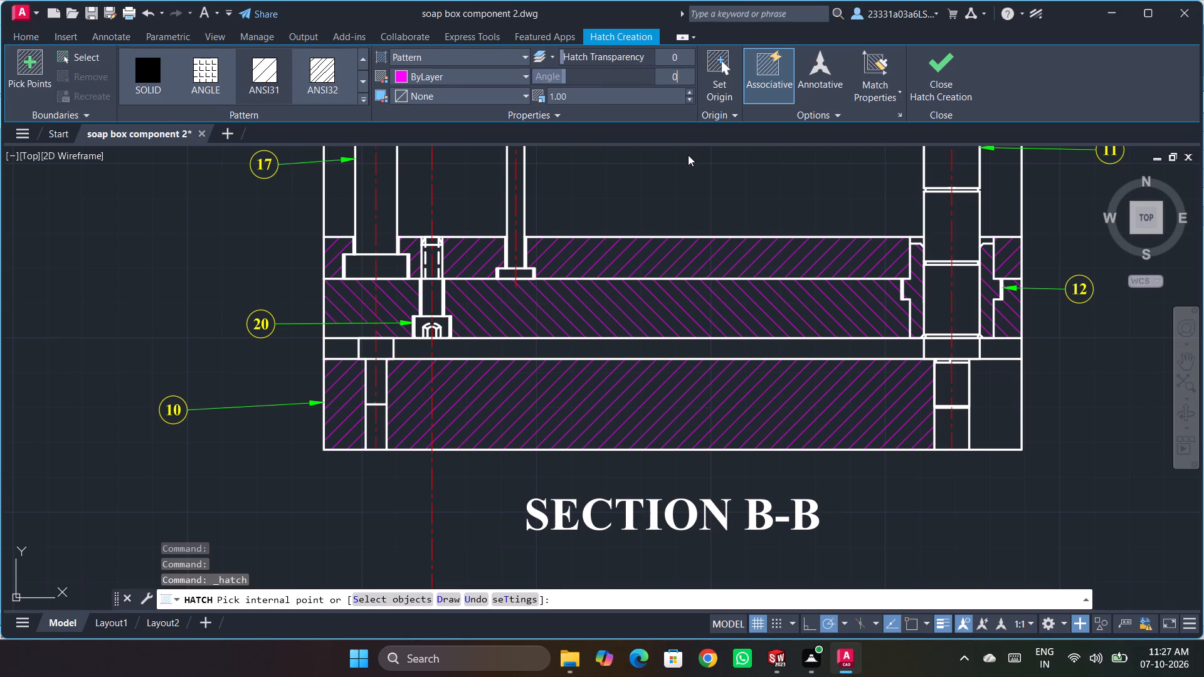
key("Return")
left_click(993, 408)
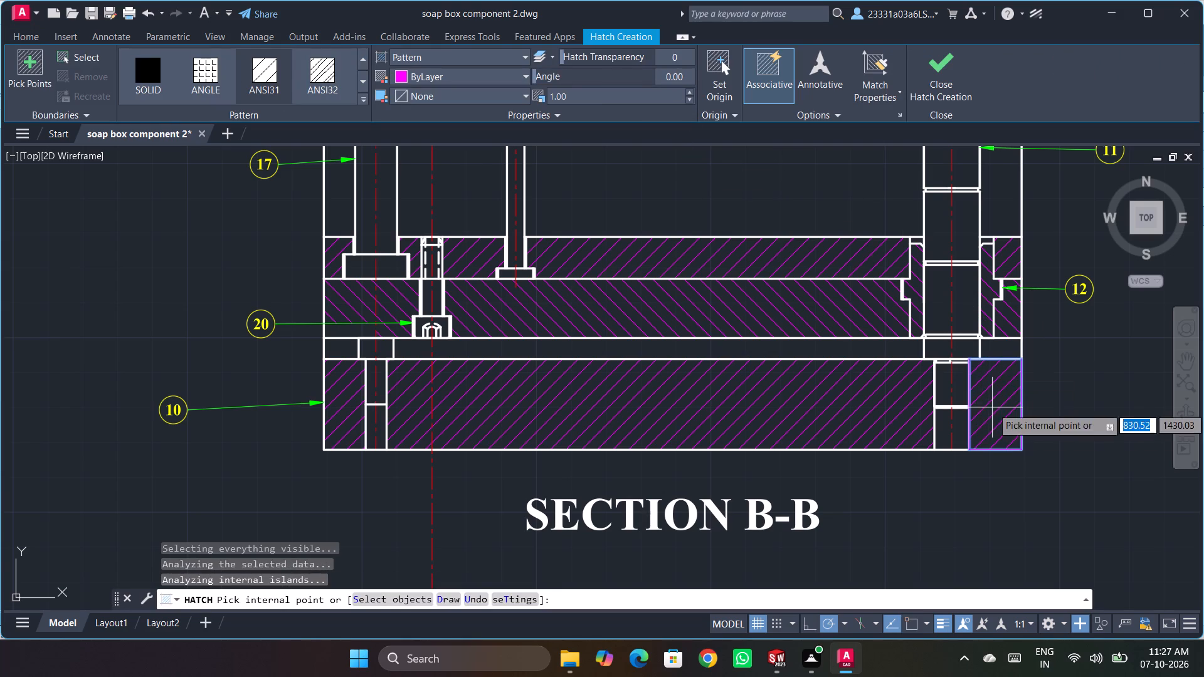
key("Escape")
Delete the hatches of the bottom plate, the two plates around the balloon 20 bolt, and the balloon 12 bush in Section B-B.
scroll(743, 370, "up", 3)
scroll(742, 370, "down", 3)
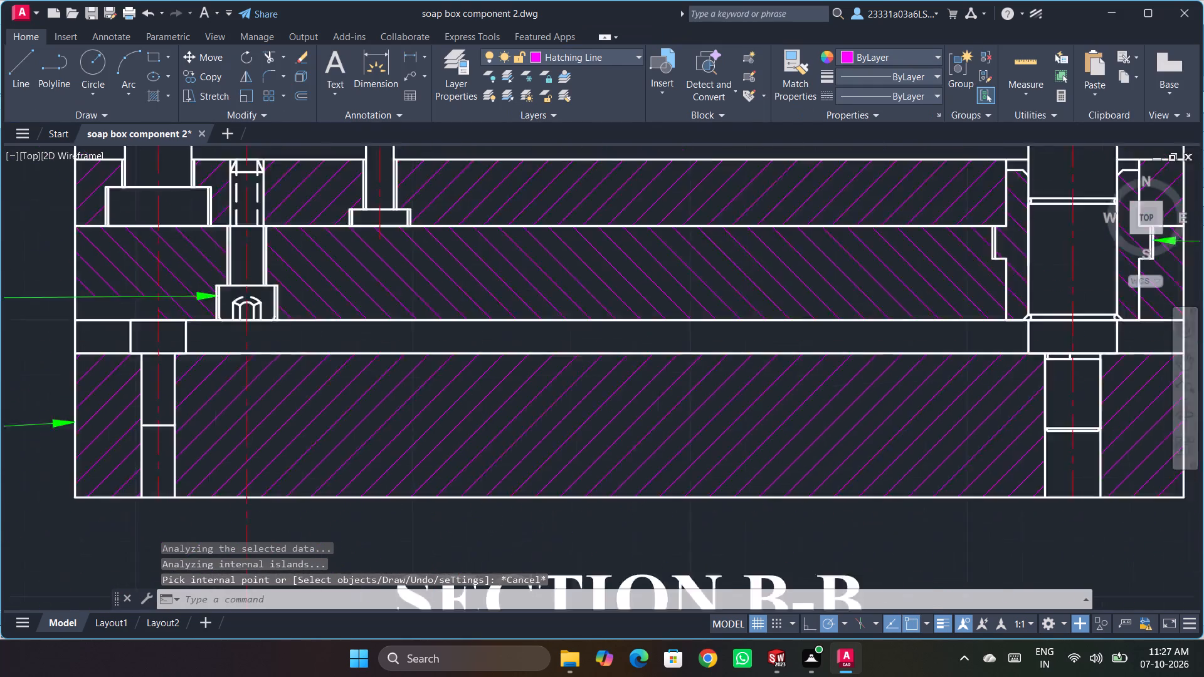
scroll(741, 374, "down", 3)
scroll(725, 270, "up", 1)
scroll(707, 323, "down", 1)
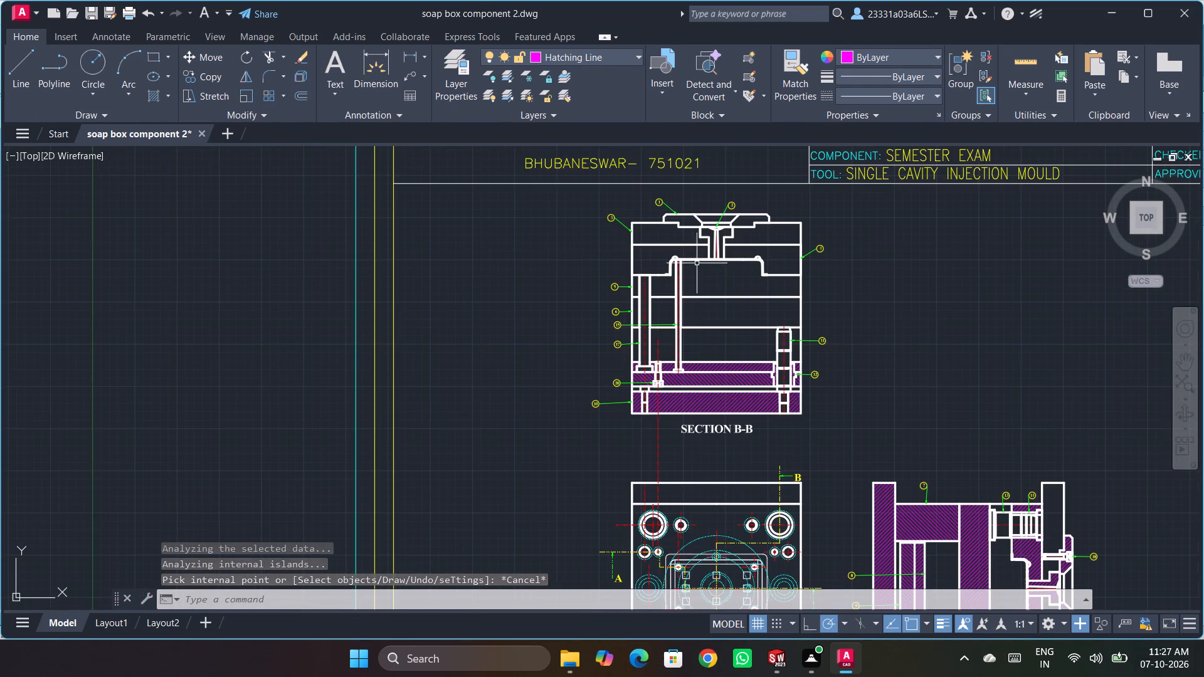
scroll(697, 263, "up", 1)
scroll(687, 399, "up", 1)
left_click(726, 475)
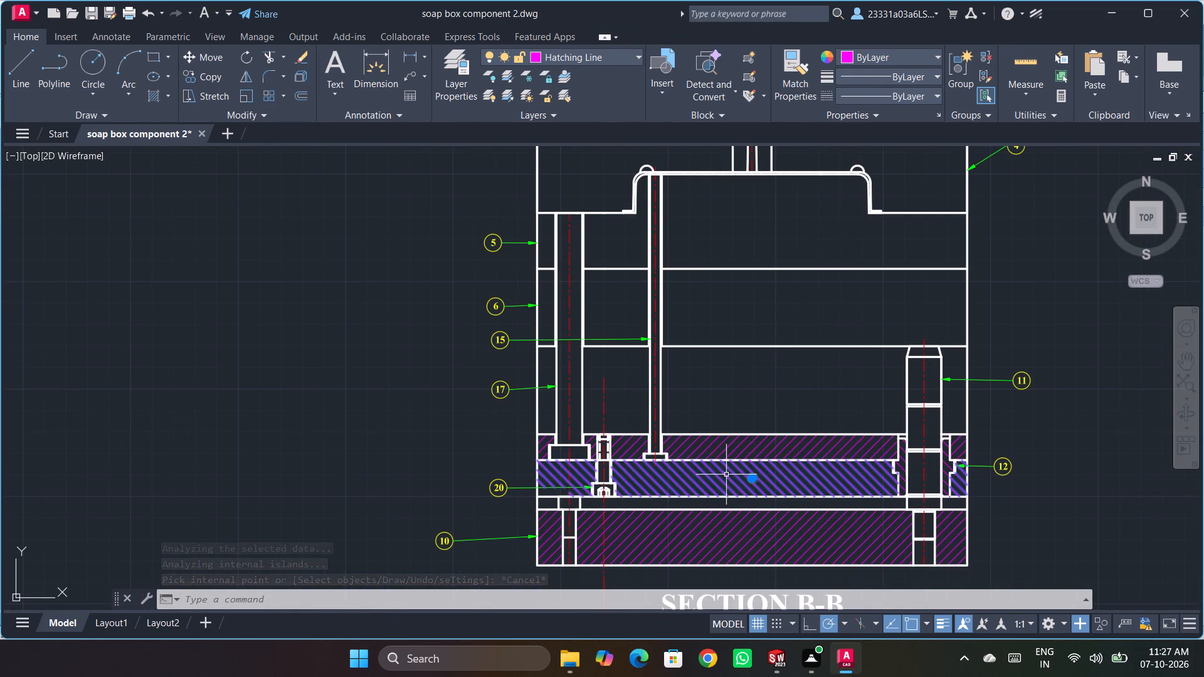
left_click(735, 452)
left_click(735, 525)
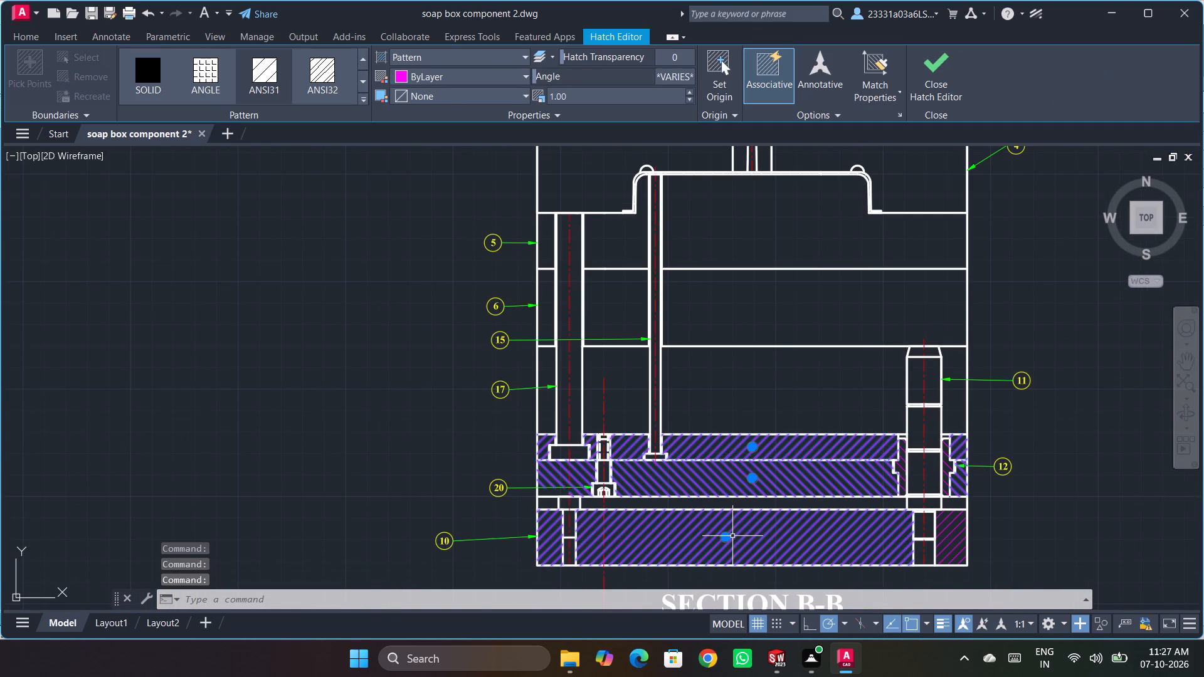
key("Delete")
left_click(945, 540)
key("Delete")
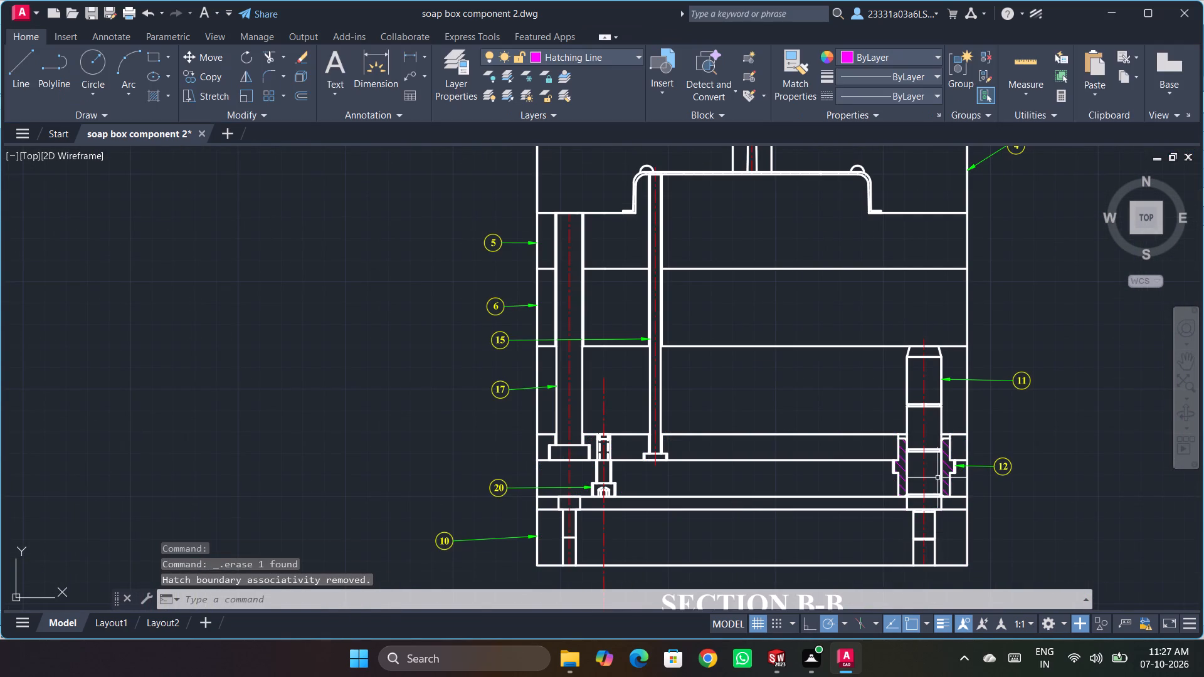
left_click(947, 469)
key("Delete")
Hatch all cut sections of the balloon 10 bottom plate in Section B-B at a 0 degree angle.
left_click(146, 98)
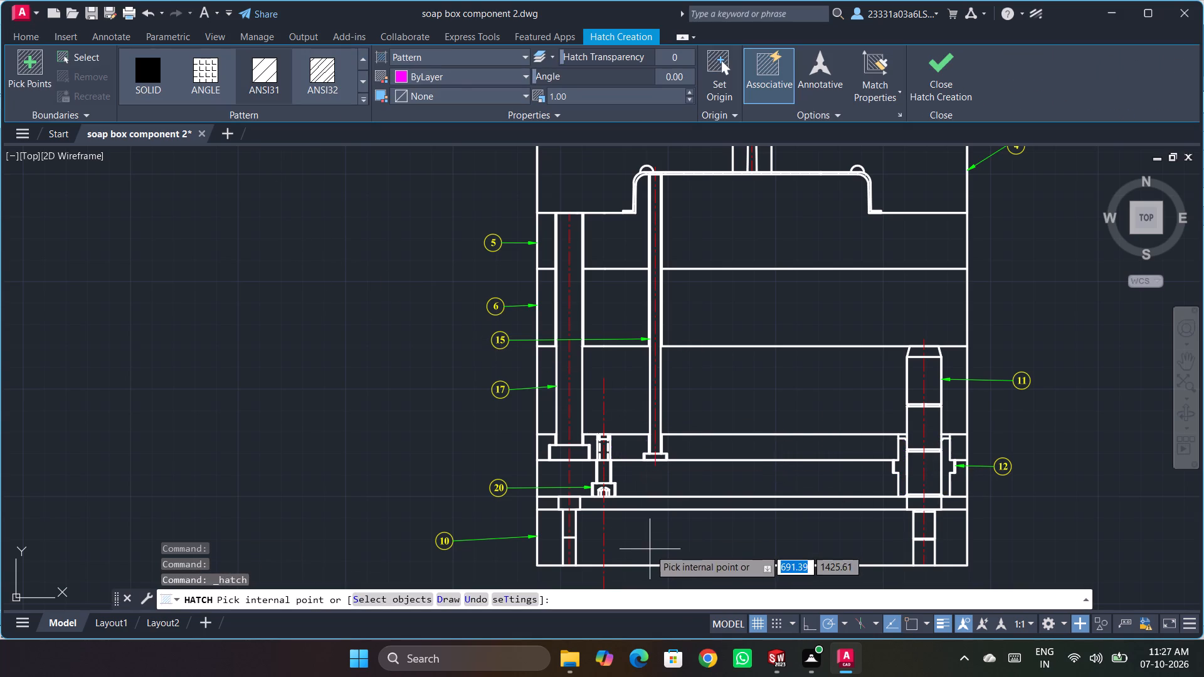
left_click(594, 540)
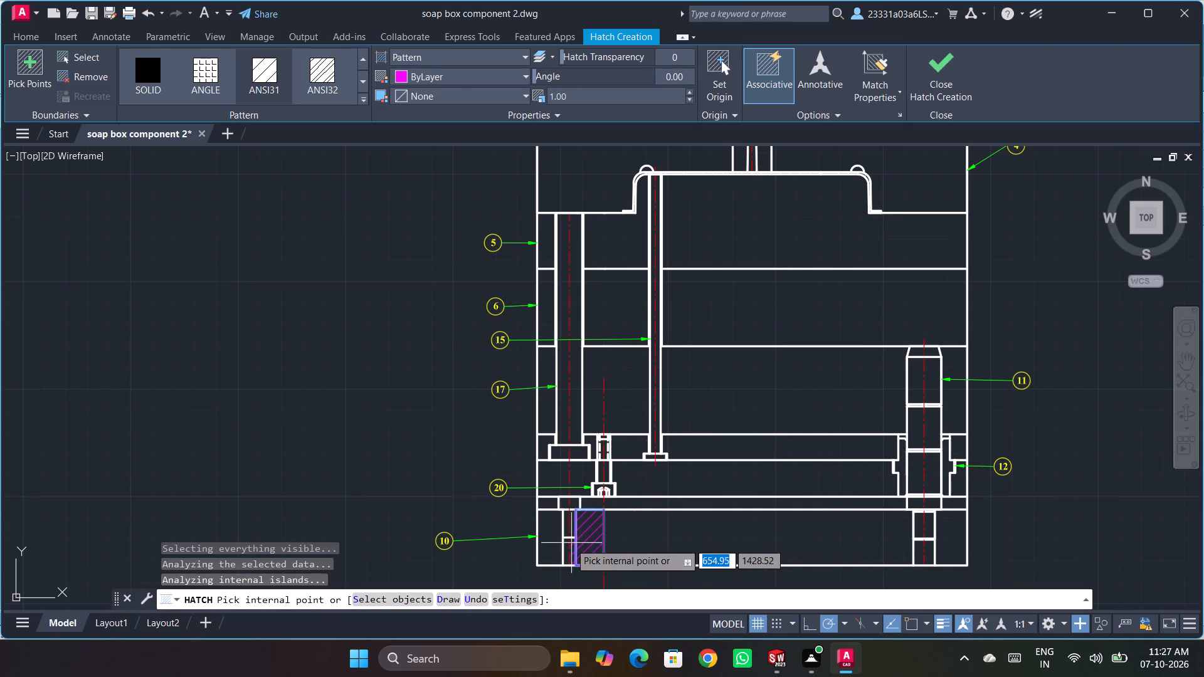
left_click(552, 538)
left_click(690, 545)
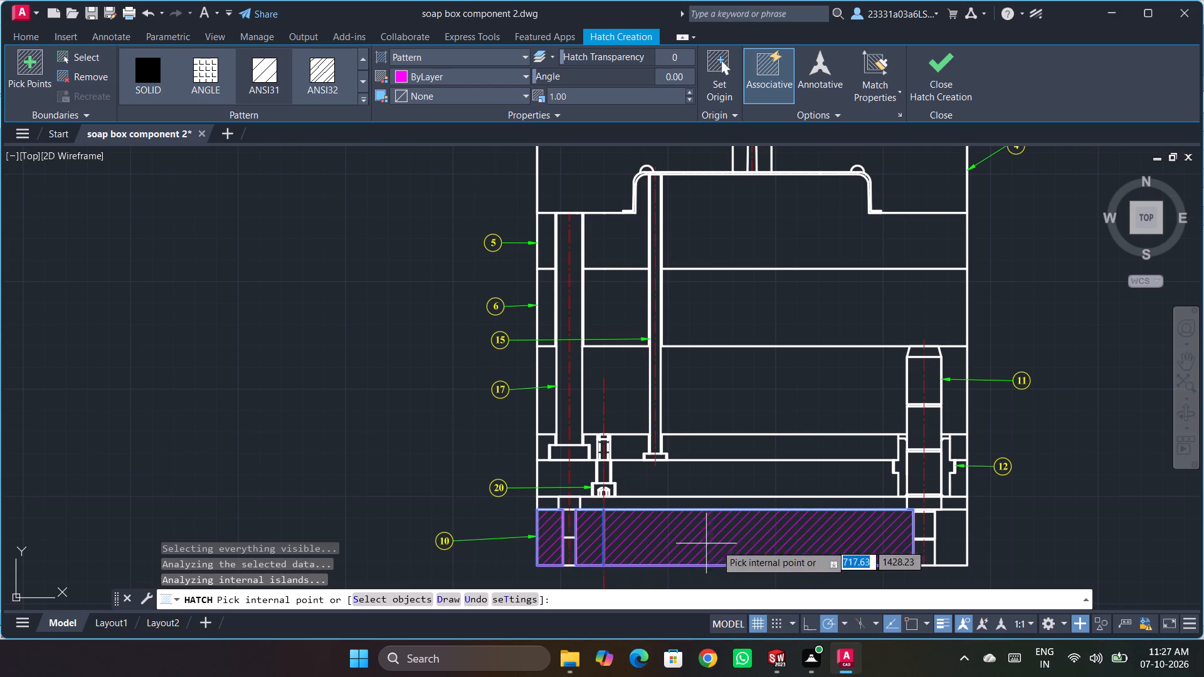
left_click(951, 538)
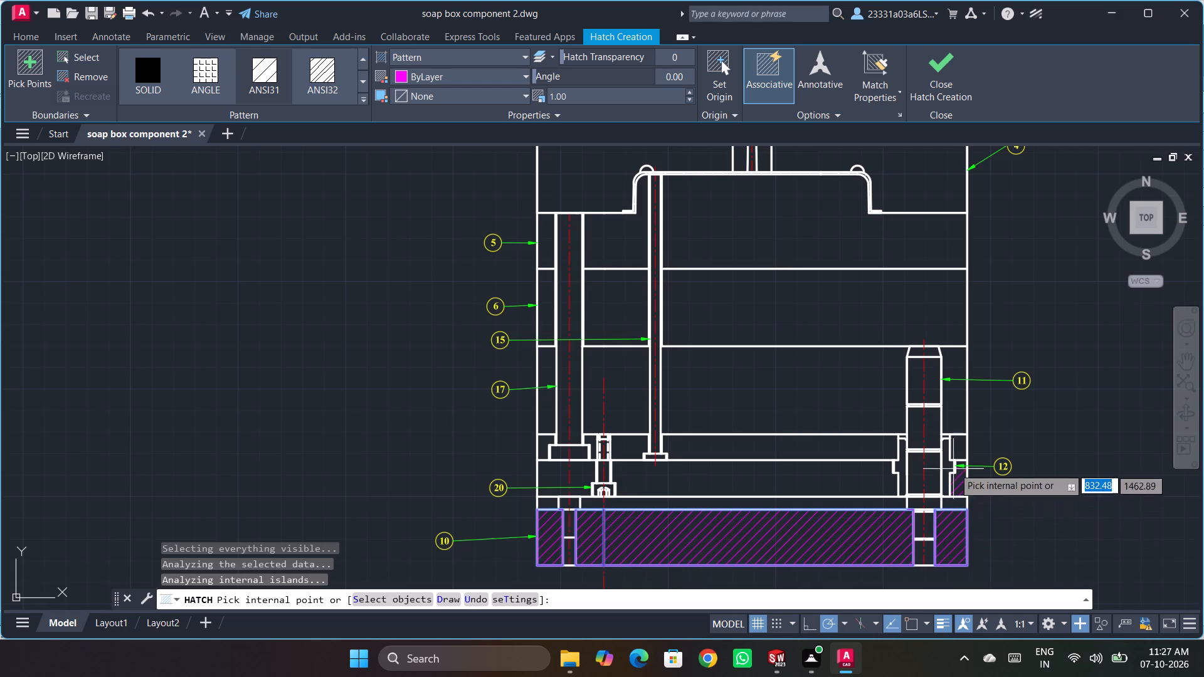
Add all sections of the plate around the balloon 20 bolt's threaded end to the 0 degree hatch.
left_click(958, 444)
left_click(850, 443)
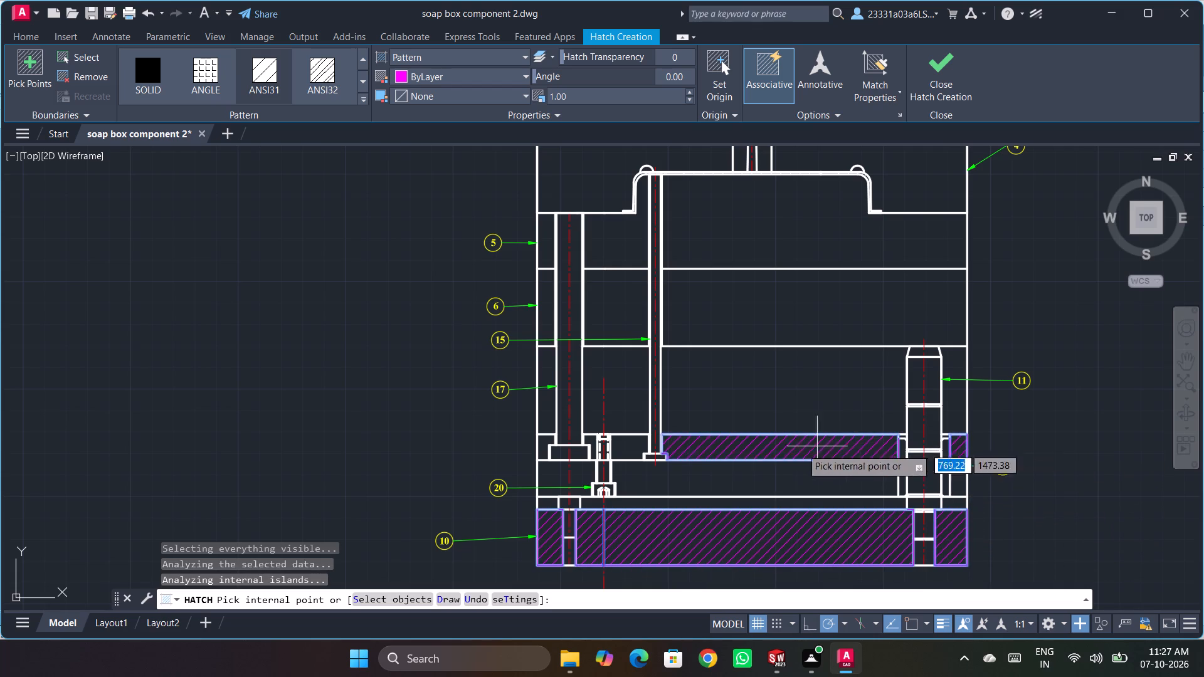
left_click(620, 448)
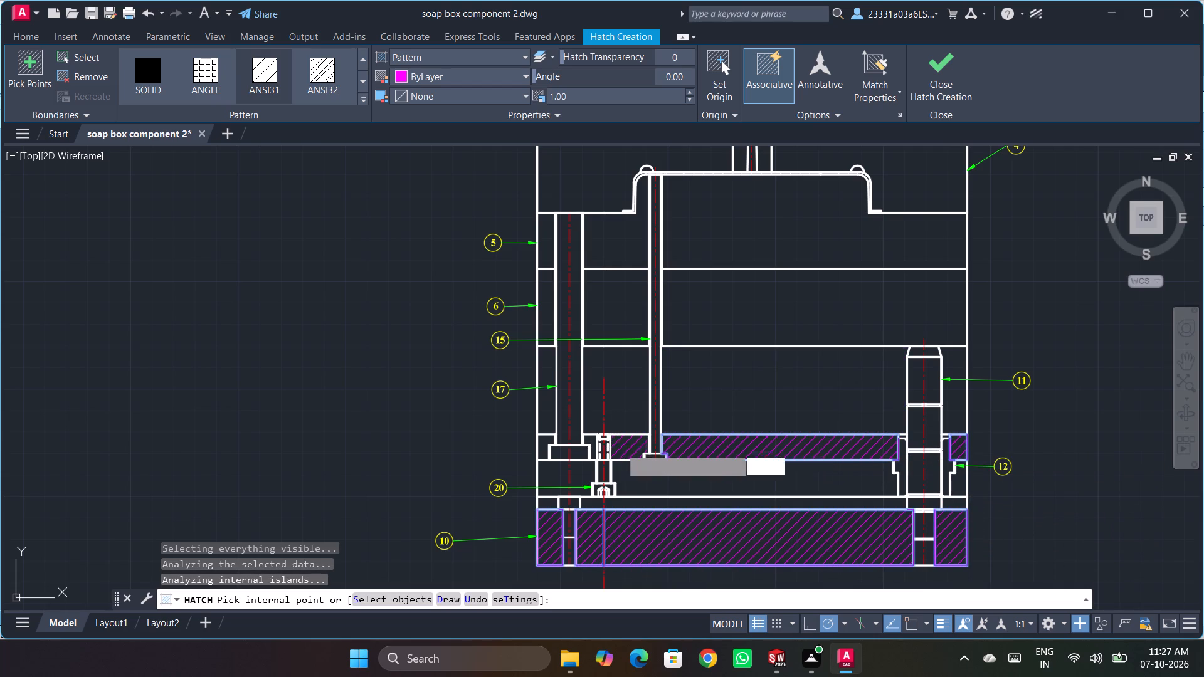
left_click(589, 442)
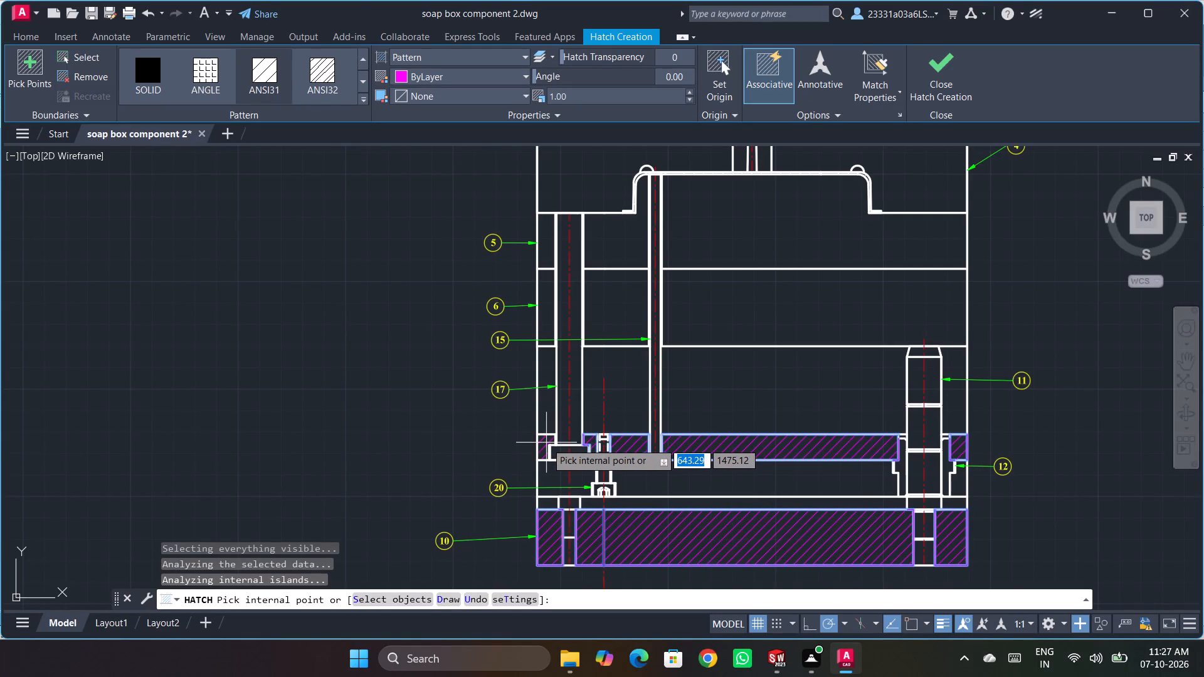
left_click(546, 443)
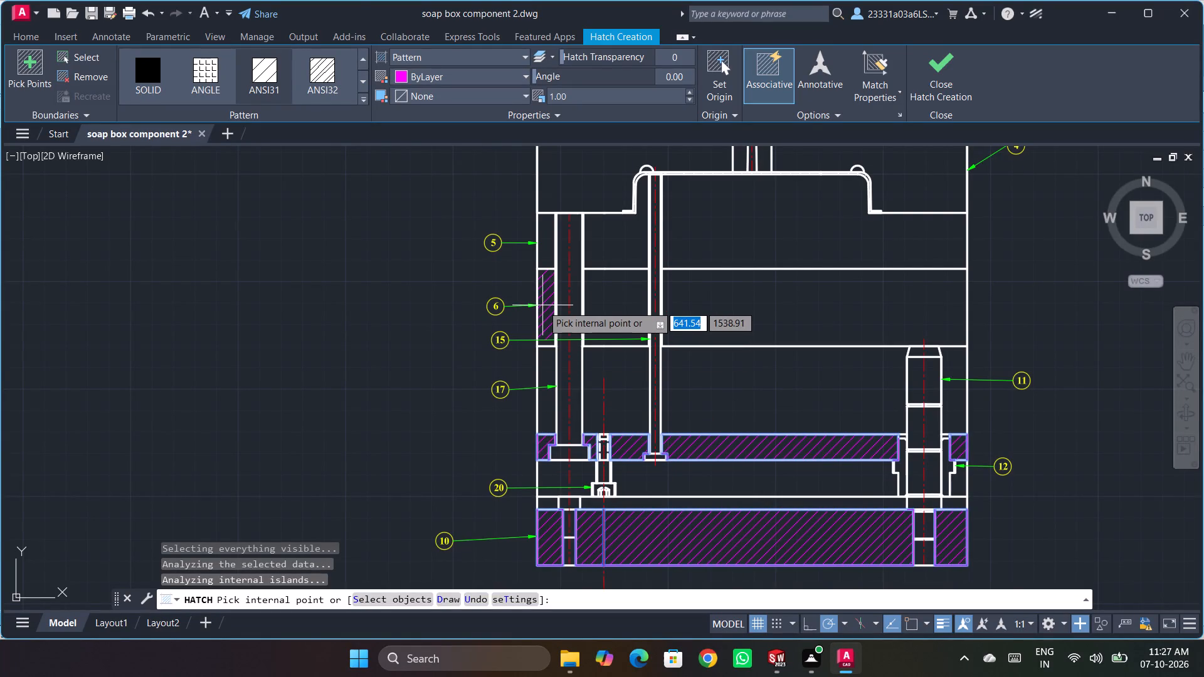
Add all sections of the balloon 6 plate, including the strip below the balloon 15 leader, to the 0 degree hatch.
left_click(542, 305)
left_click(610, 306)
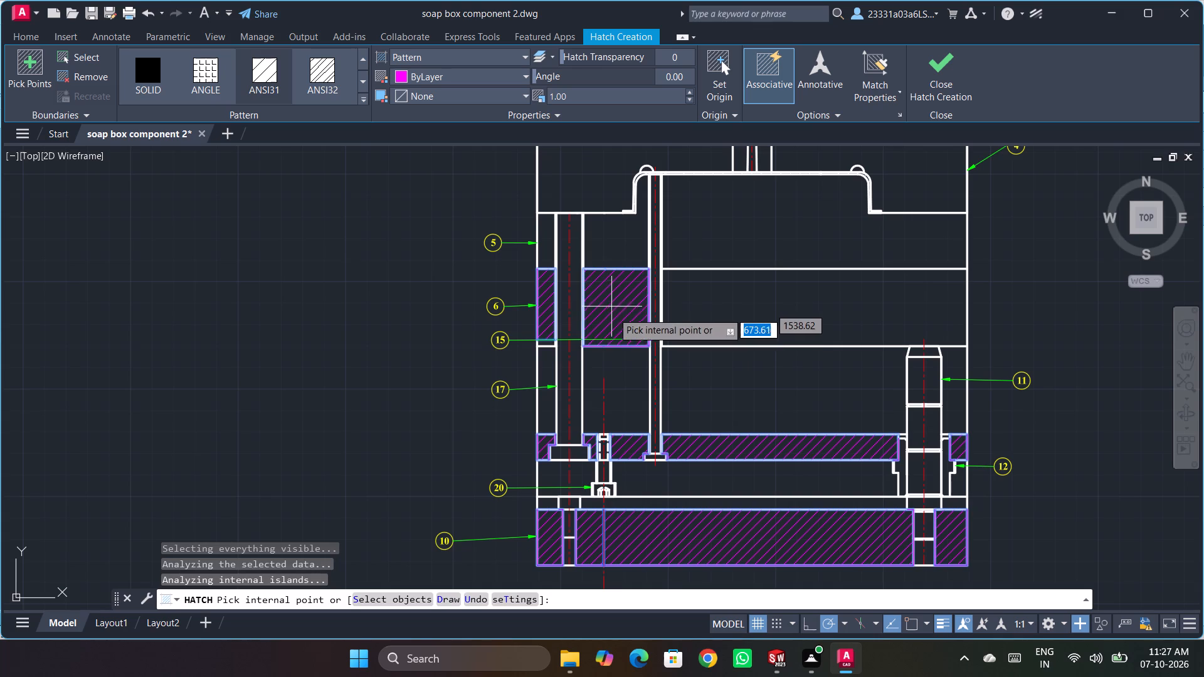
scroll(545, 361, "down", 2)
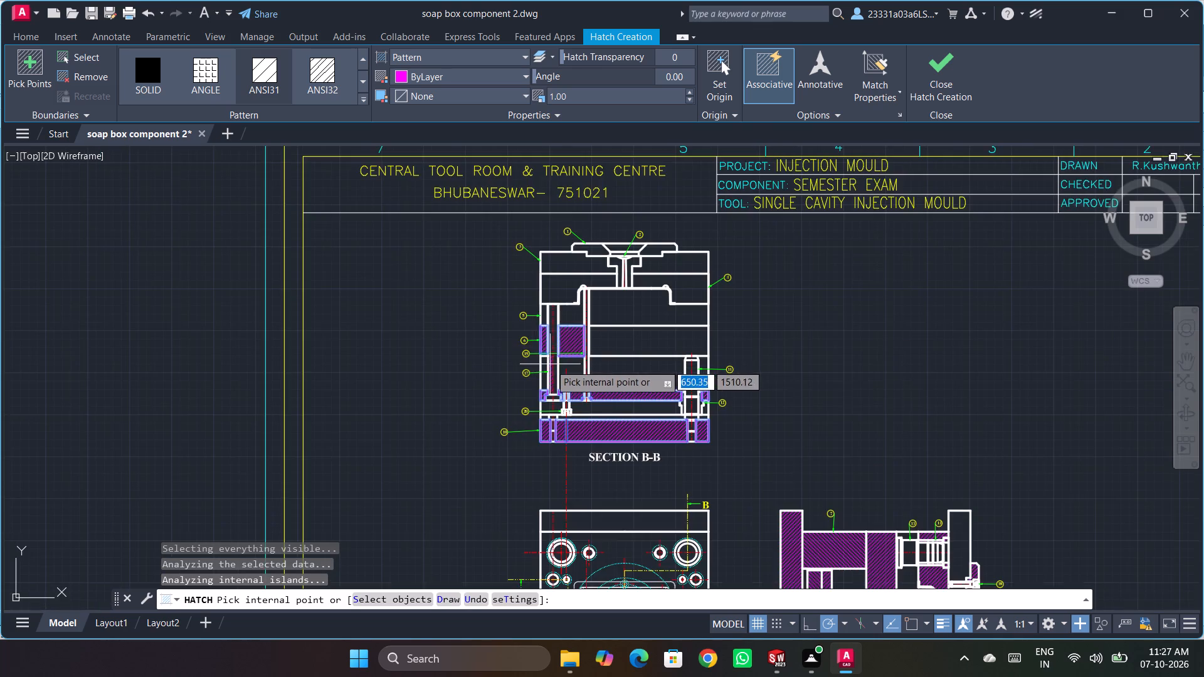
scroll(549, 364, "up", 4)
left_click(508, 297)
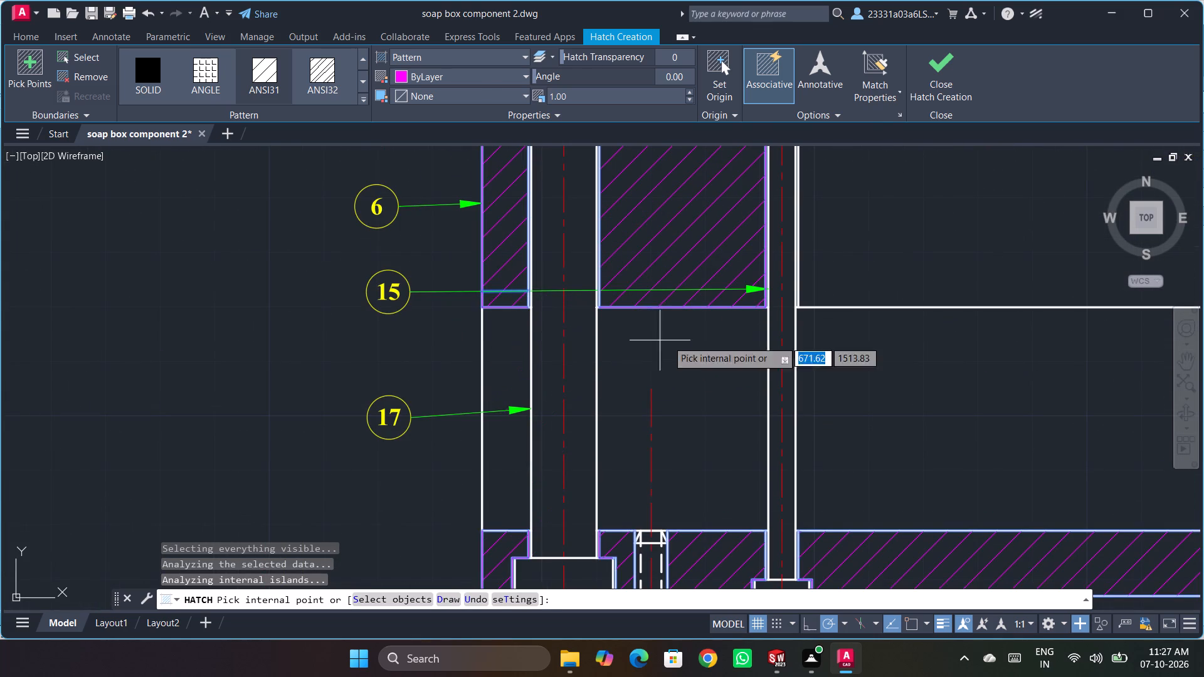
left_click(840, 270)
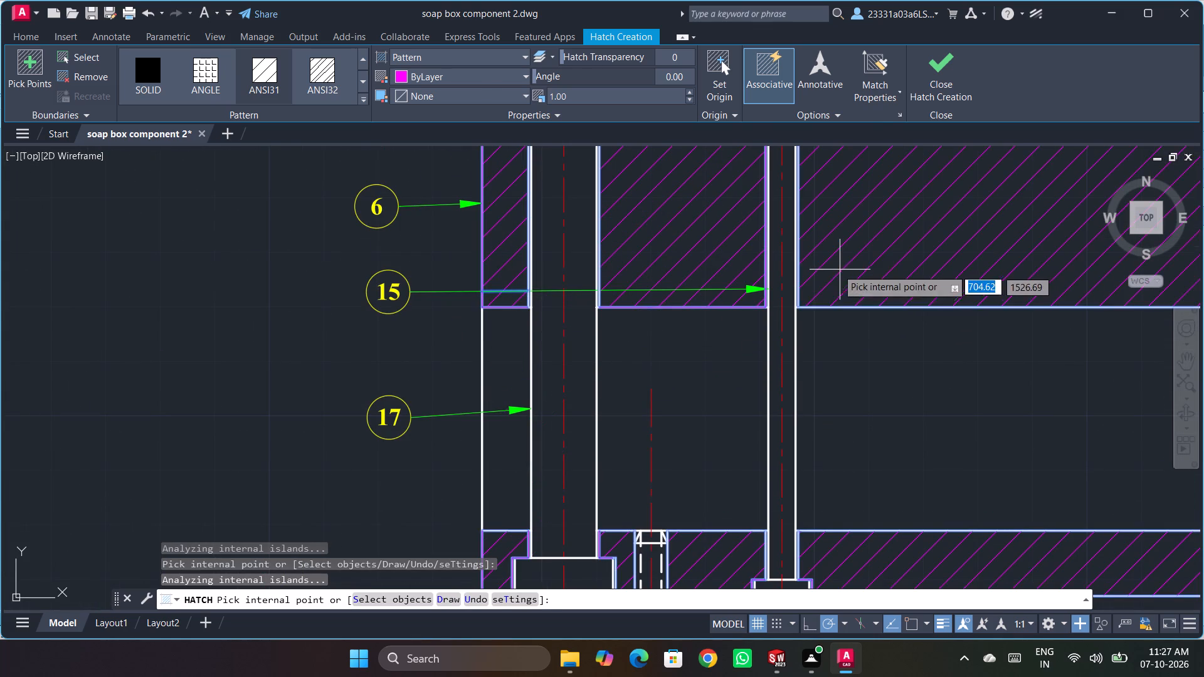
scroll(726, 352, "up", 5)
scroll(726, 352, "down", 6)
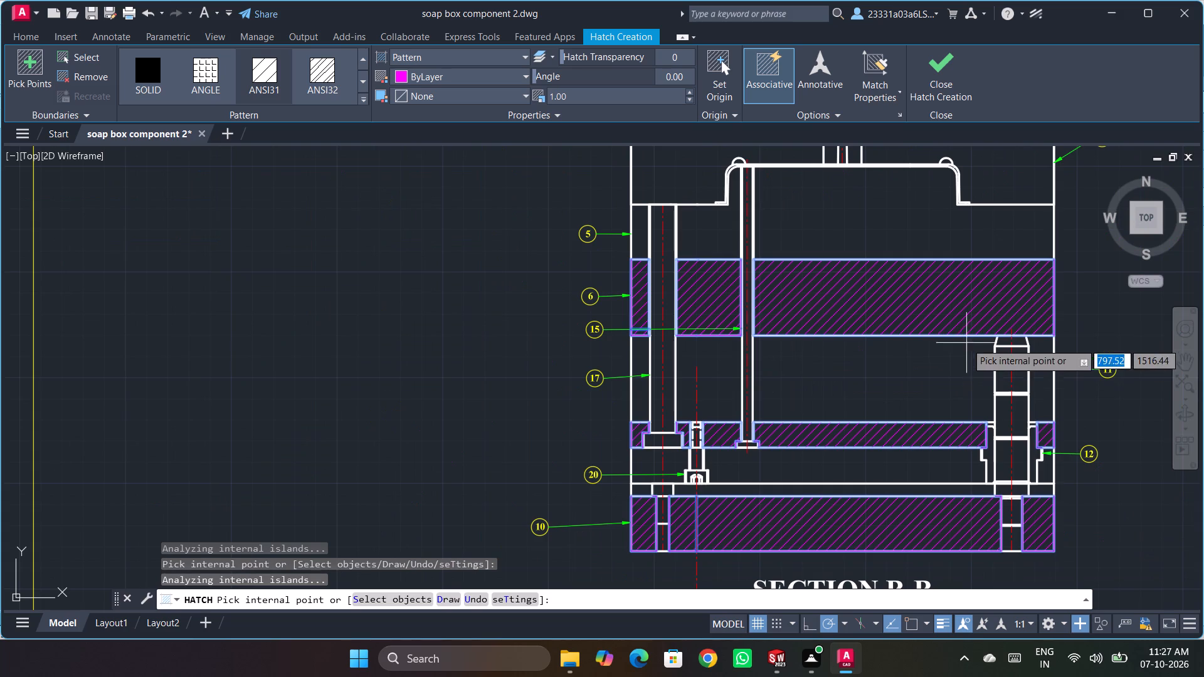
scroll(885, 363, "down", 1)
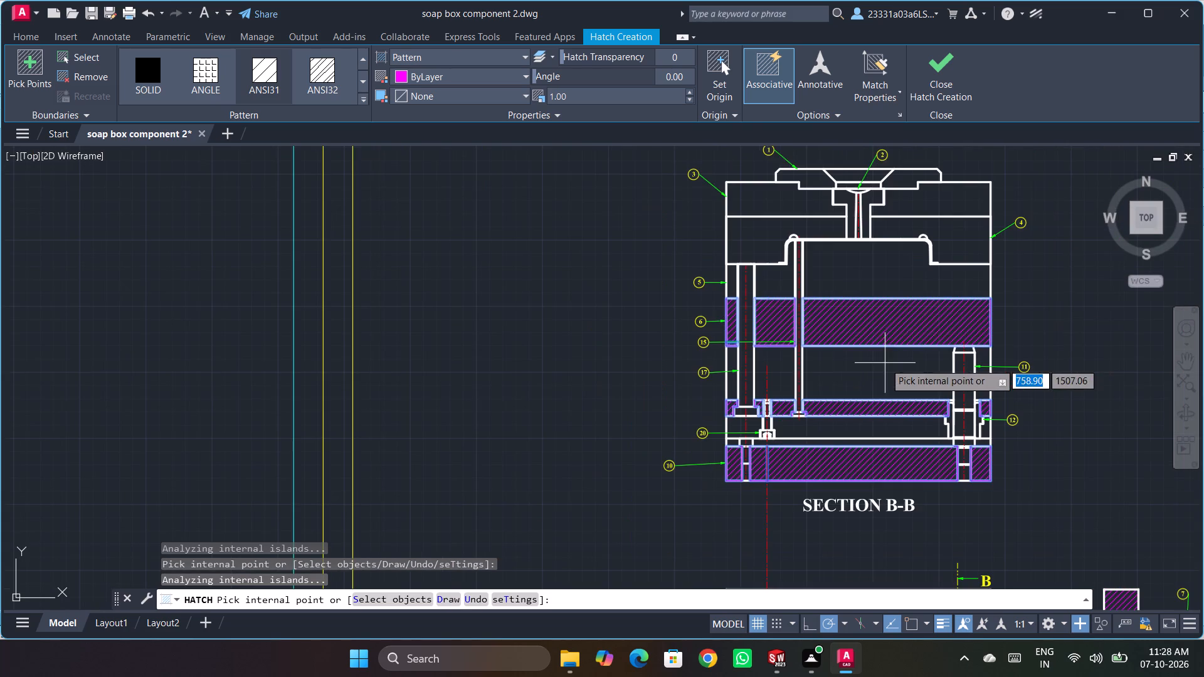
Add both sides of the balloon 4 plate, balloon 1 ring and balloon 2 bush to the 0 degree hatch and finish it.
left_click(973, 230)
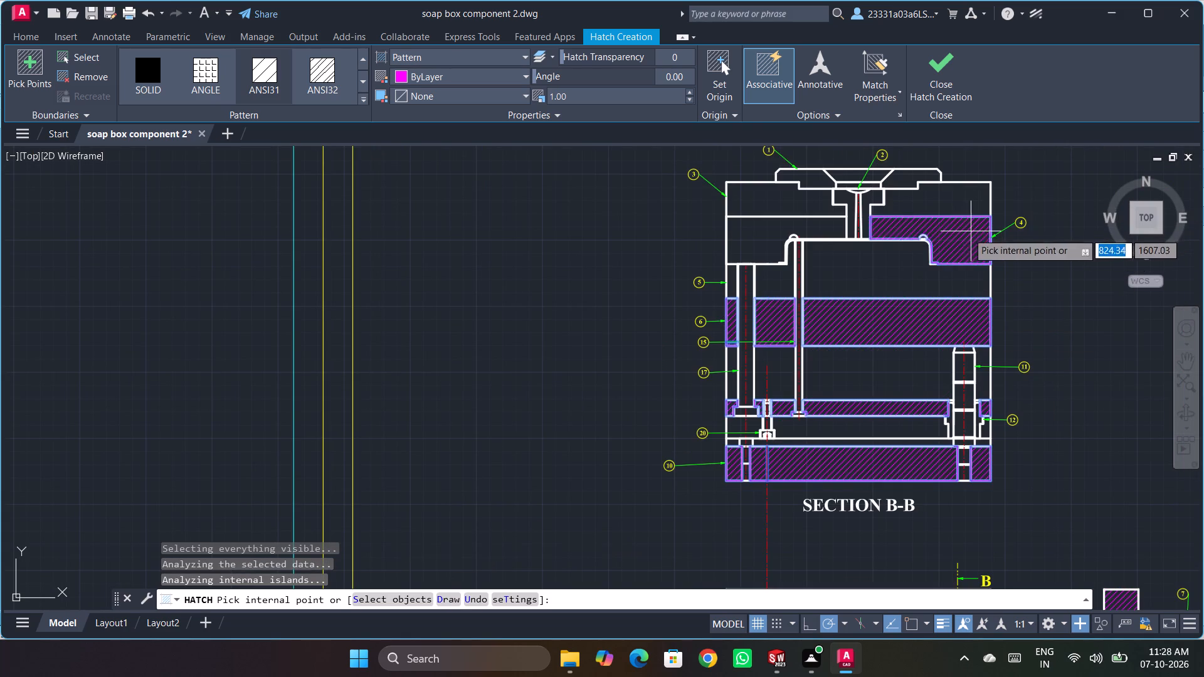
left_click(820, 226)
left_click(809, 178)
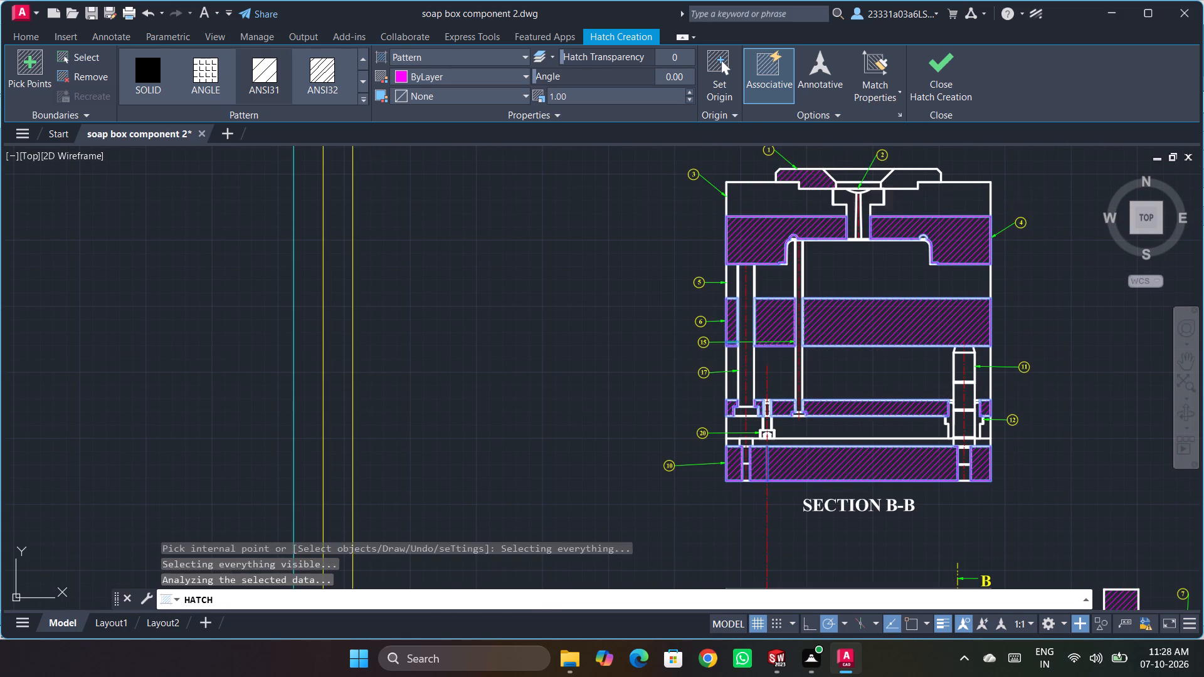
left_click(902, 180)
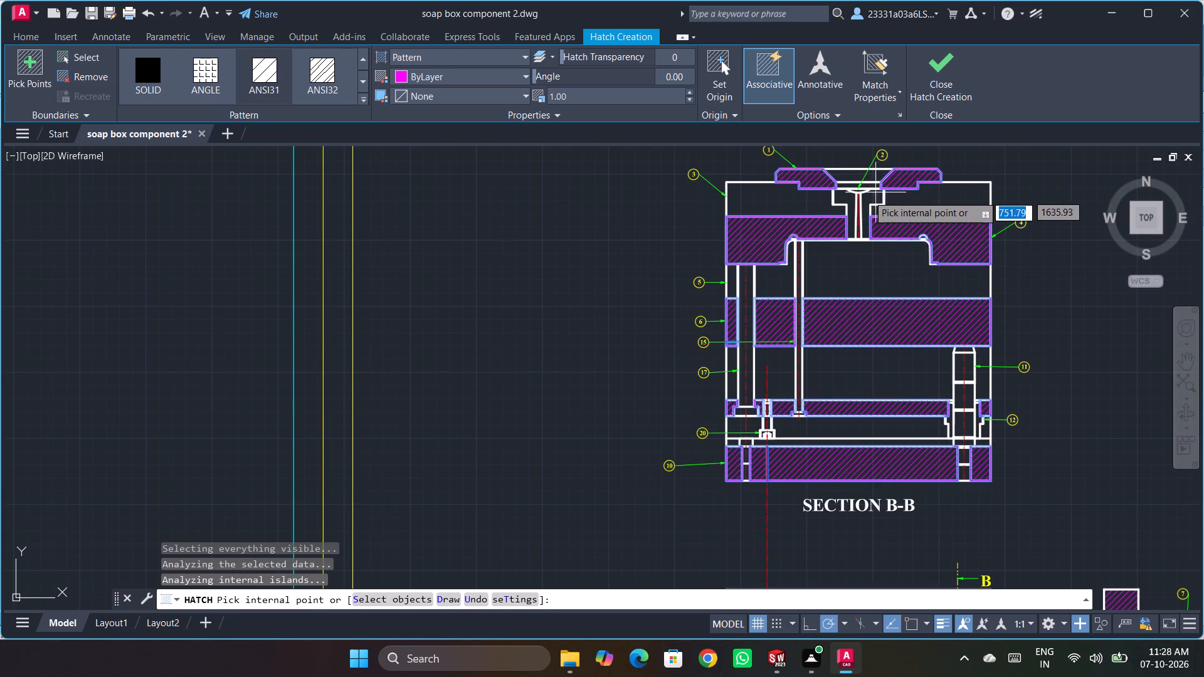
left_click(872, 200)
left_click(847, 202)
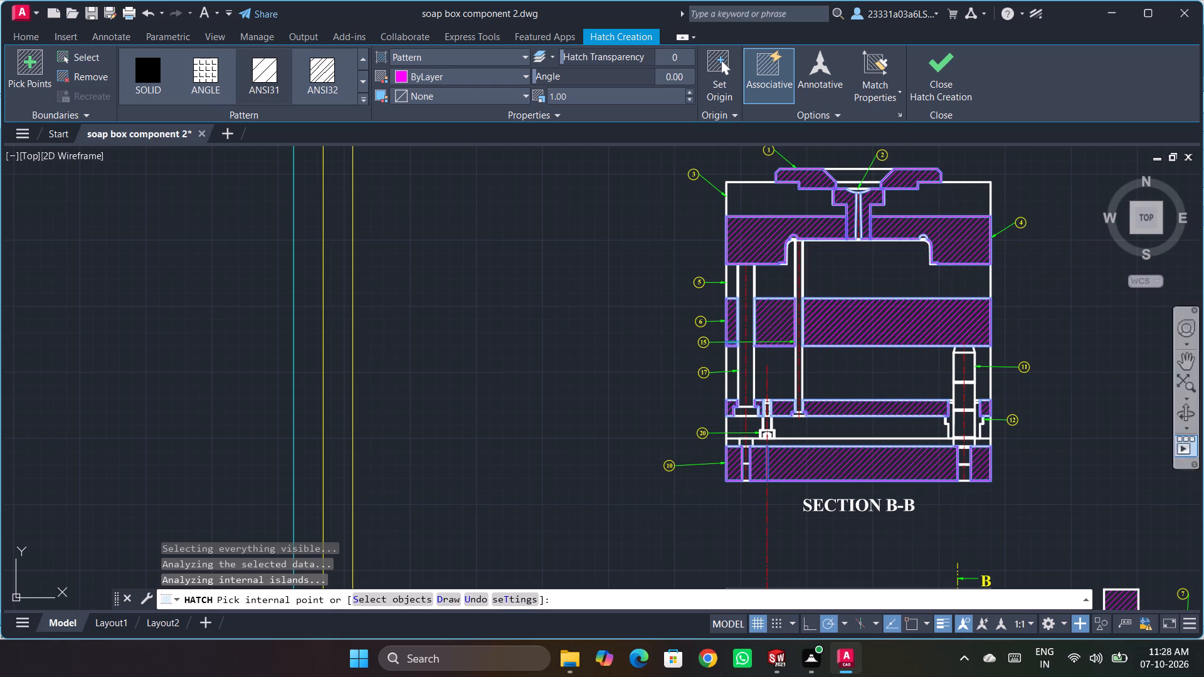
key("Return")
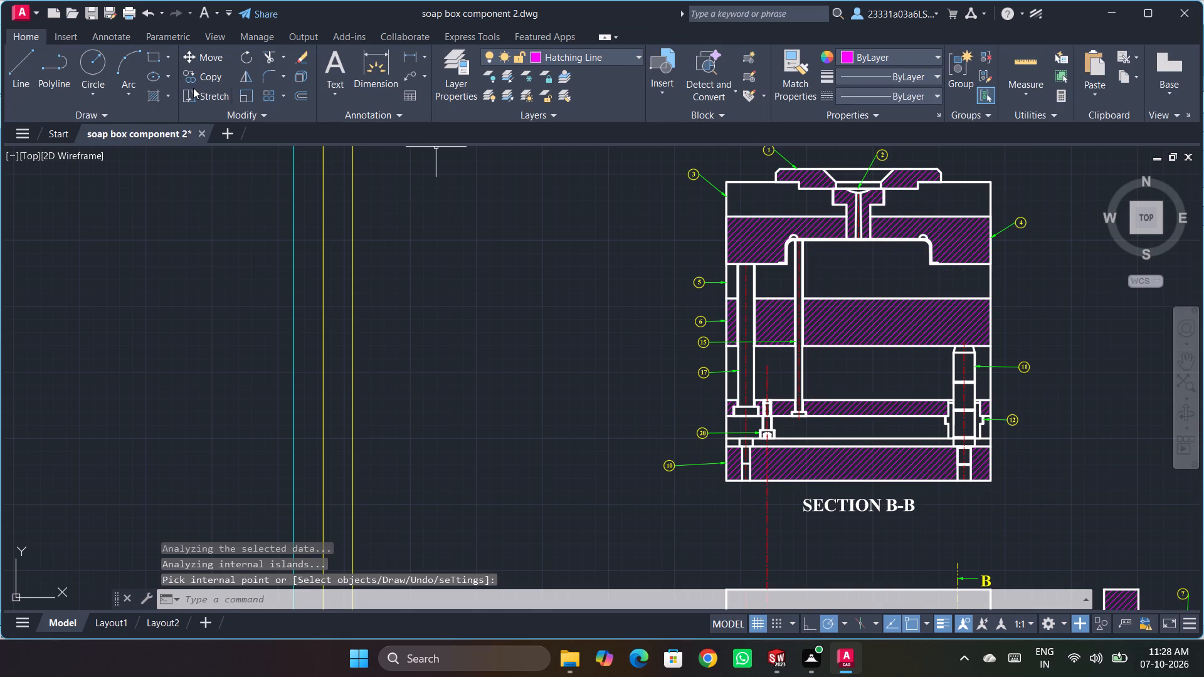
Hatch the balloon 3 top plate and the balloon 5 plate with its raised core at a 90 degree angle.
left_click(157, 94)
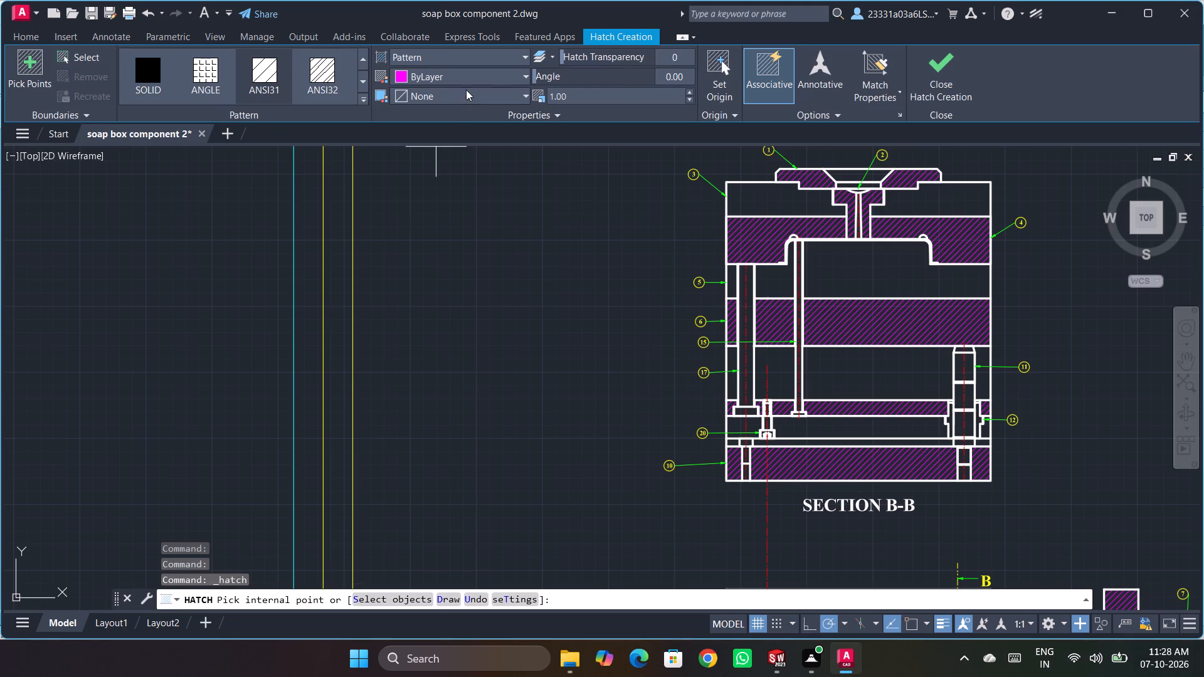
left_click(664, 80)
type("90")
key("Return")
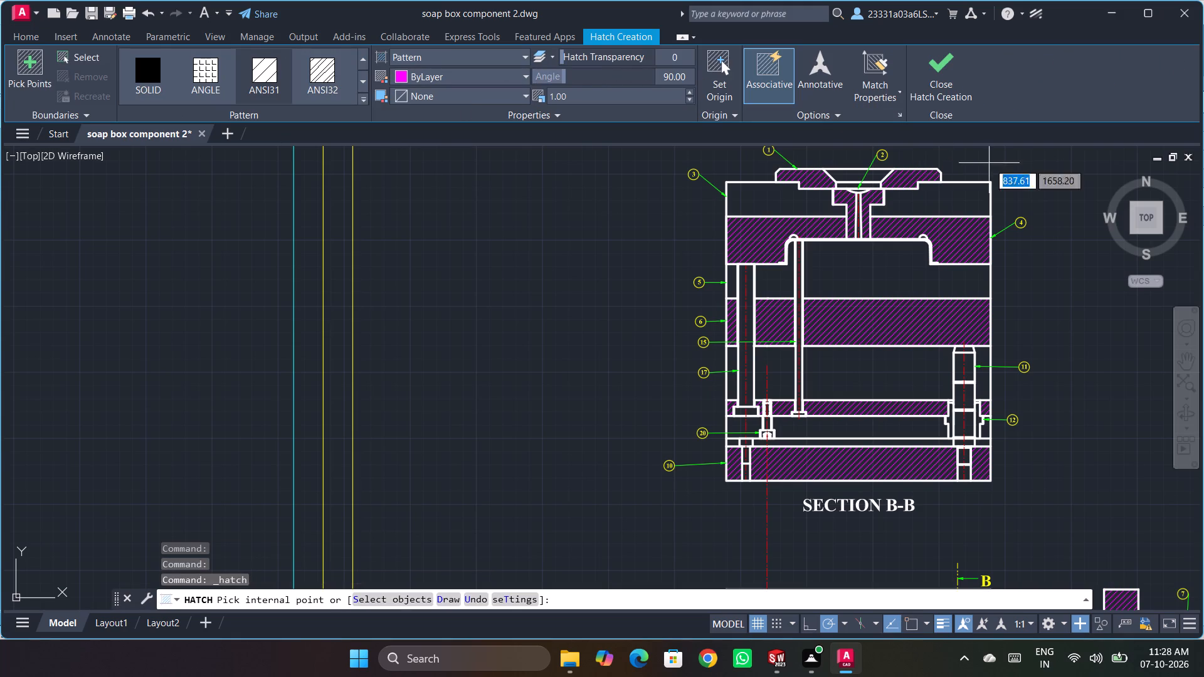
left_click(781, 196)
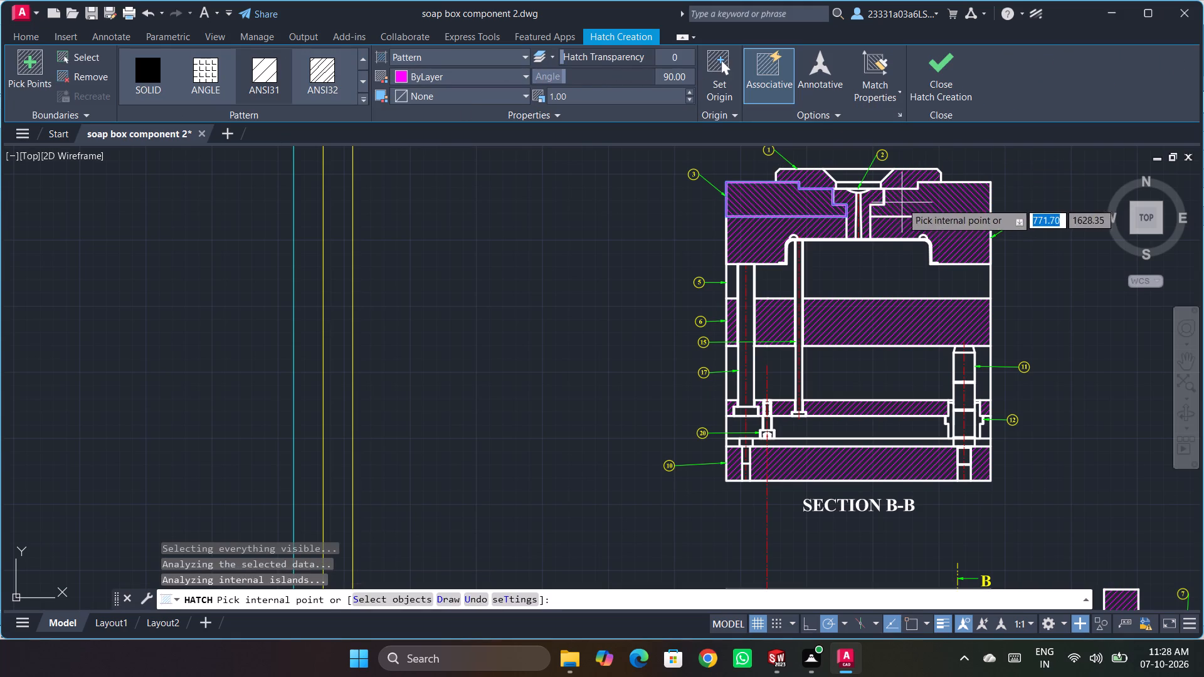
left_click(902, 202)
left_click(867, 266)
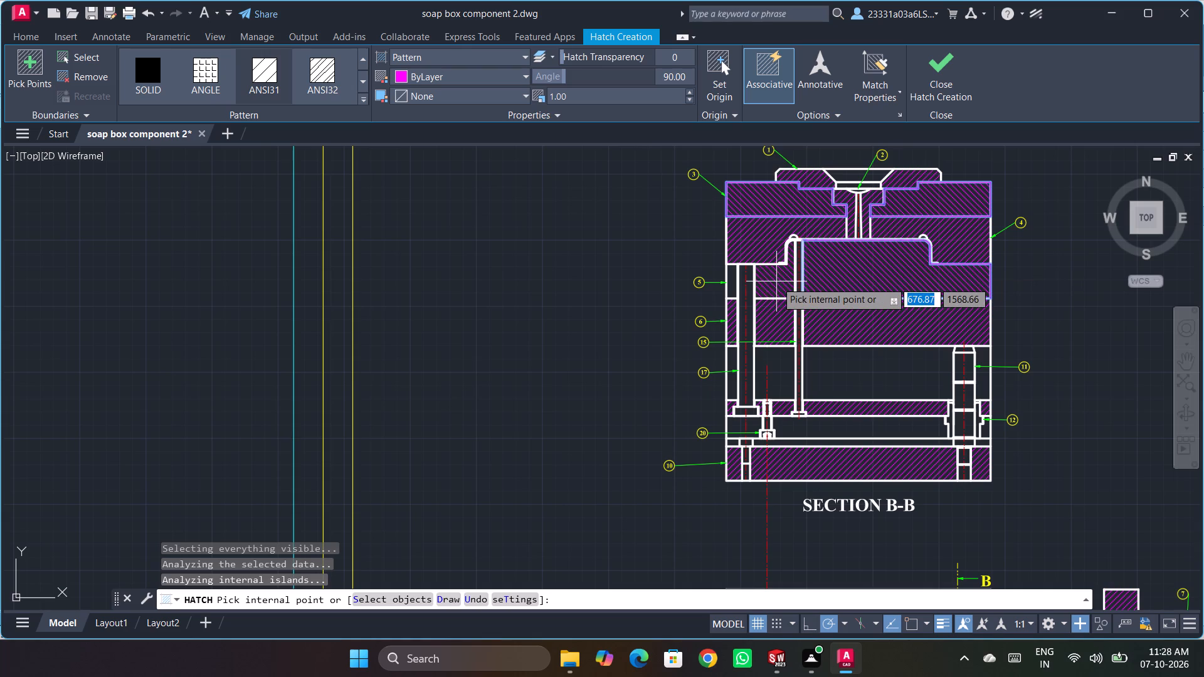
left_click(776, 281)
left_click(729, 279)
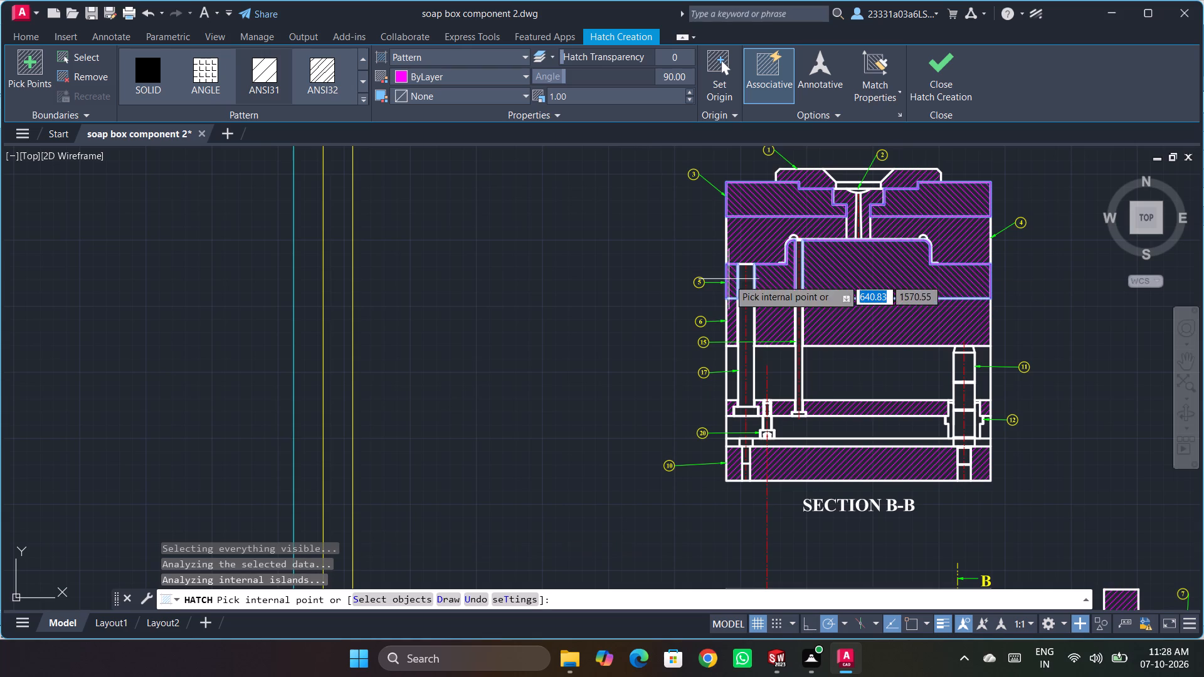
Add the plate sections around the balloon 20 bolt head and beside the balloon 12 bush to the 90 degree hatch.
left_click(735, 431)
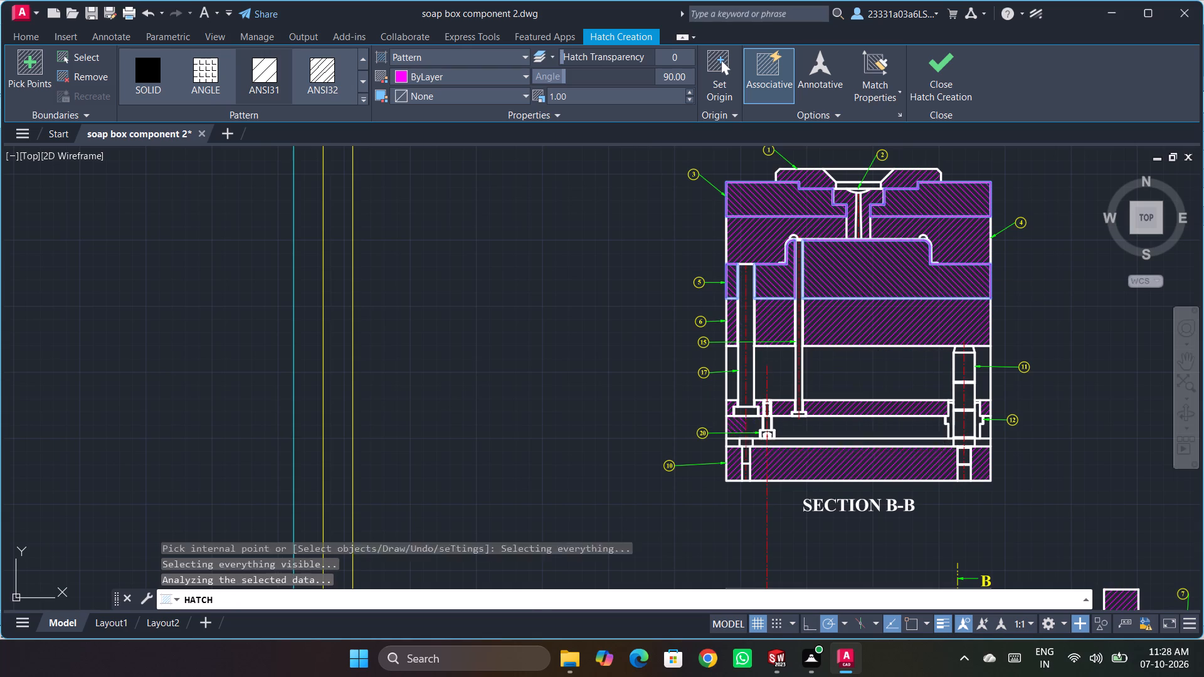
left_click(754, 429)
left_click(810, 431)
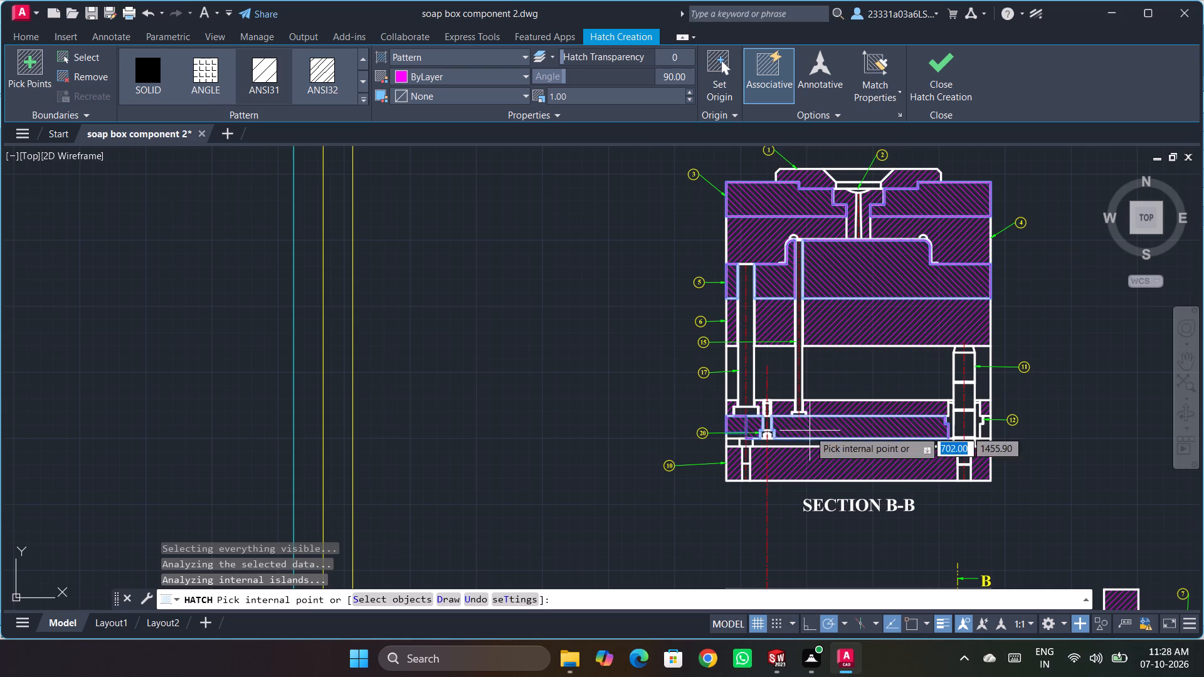
left_click(986, 432)
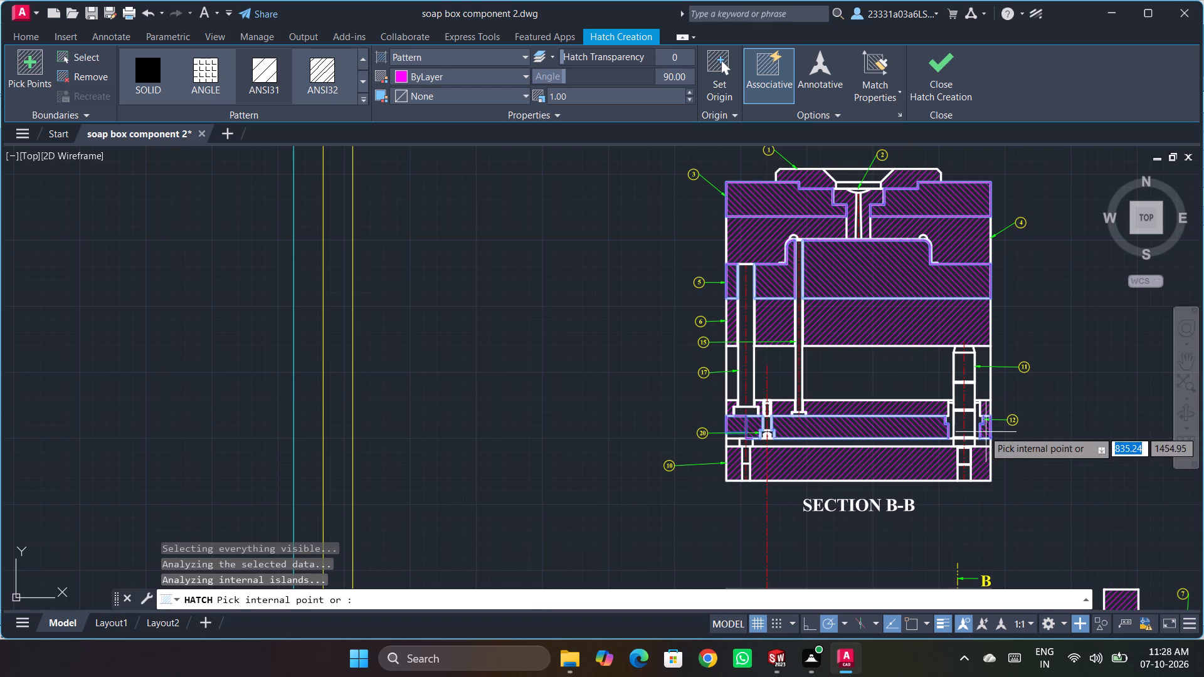
scroll(983, 422, "down", 3)
scroll(983, 422, "up", 7)
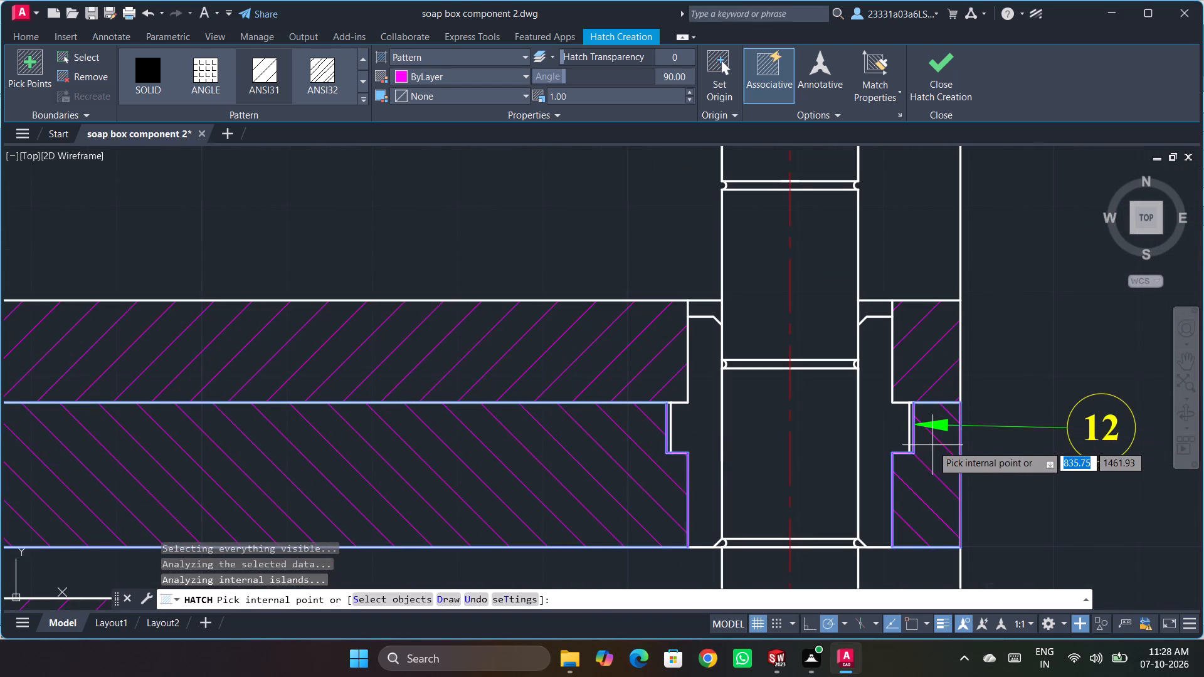
key("Escape")
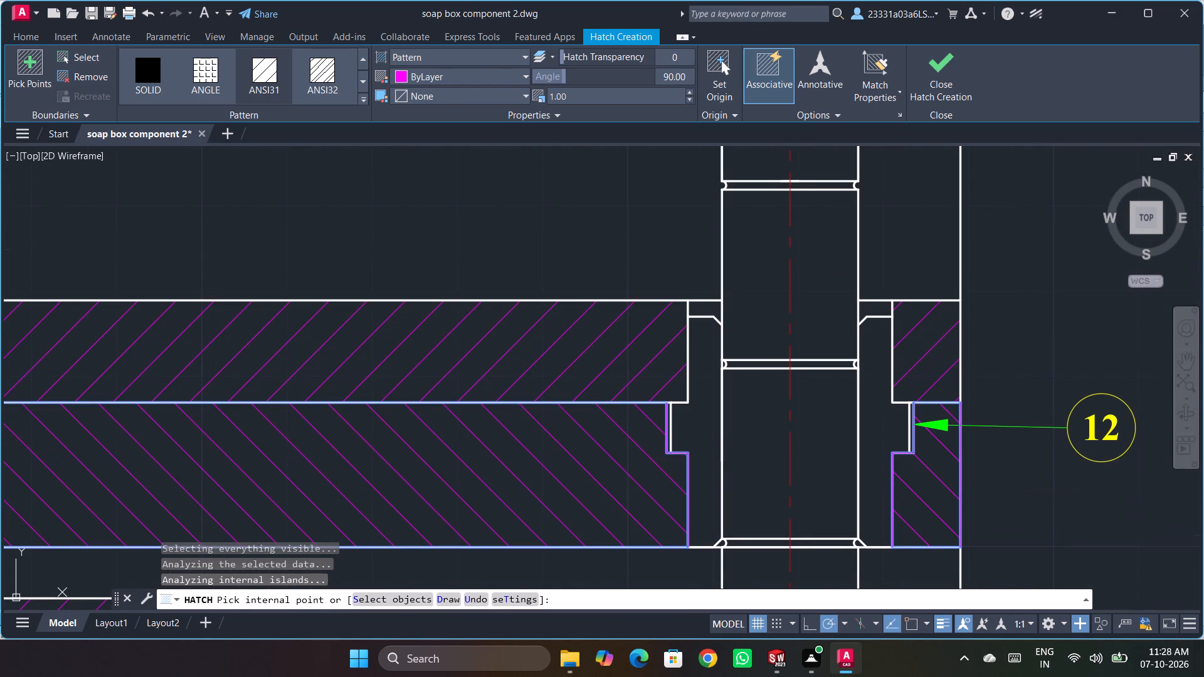
Hatch the remaining empty corner below the balloon 20 leader in the bolt head's plate at a 90 degree angle.
scroll(883, 419, "up", 5)
scroll(892, 426, "down", 8)
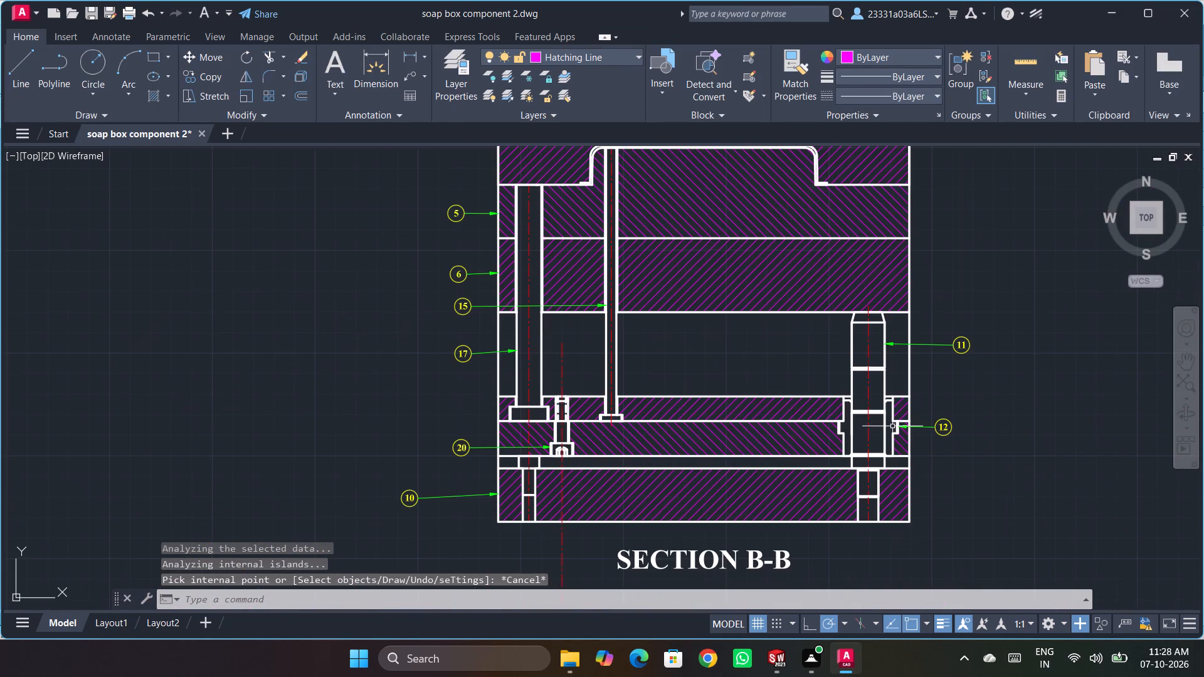
scroll(539, 454, "up", 2)
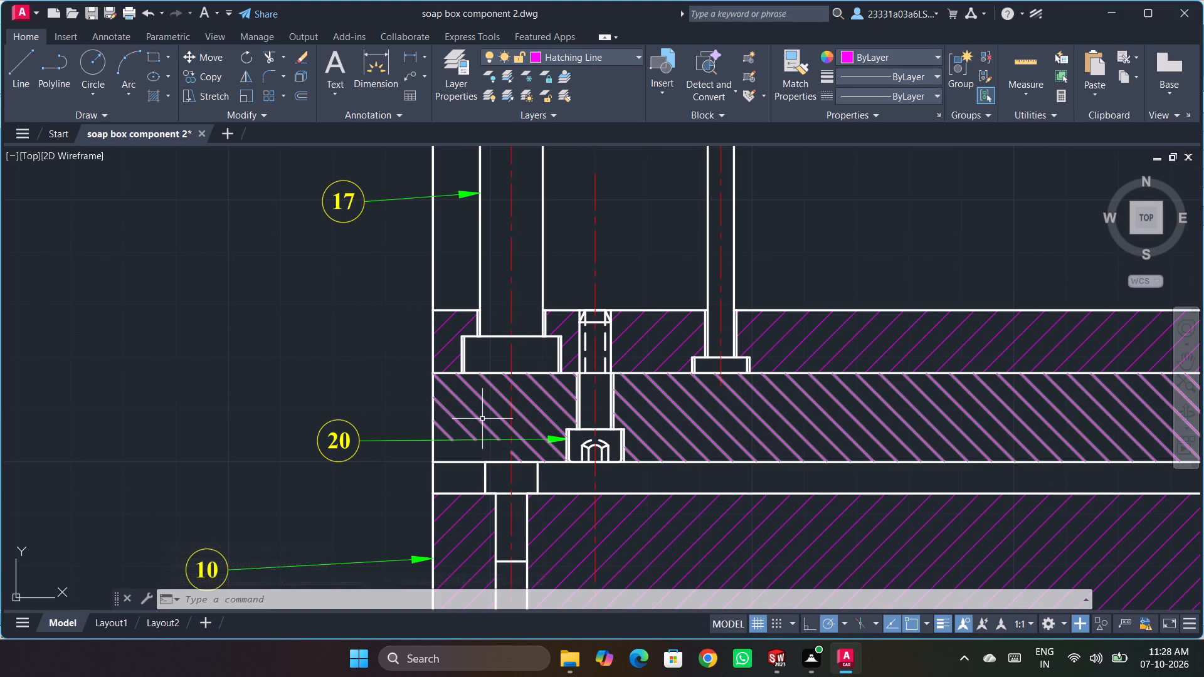
left_click(158, 90)
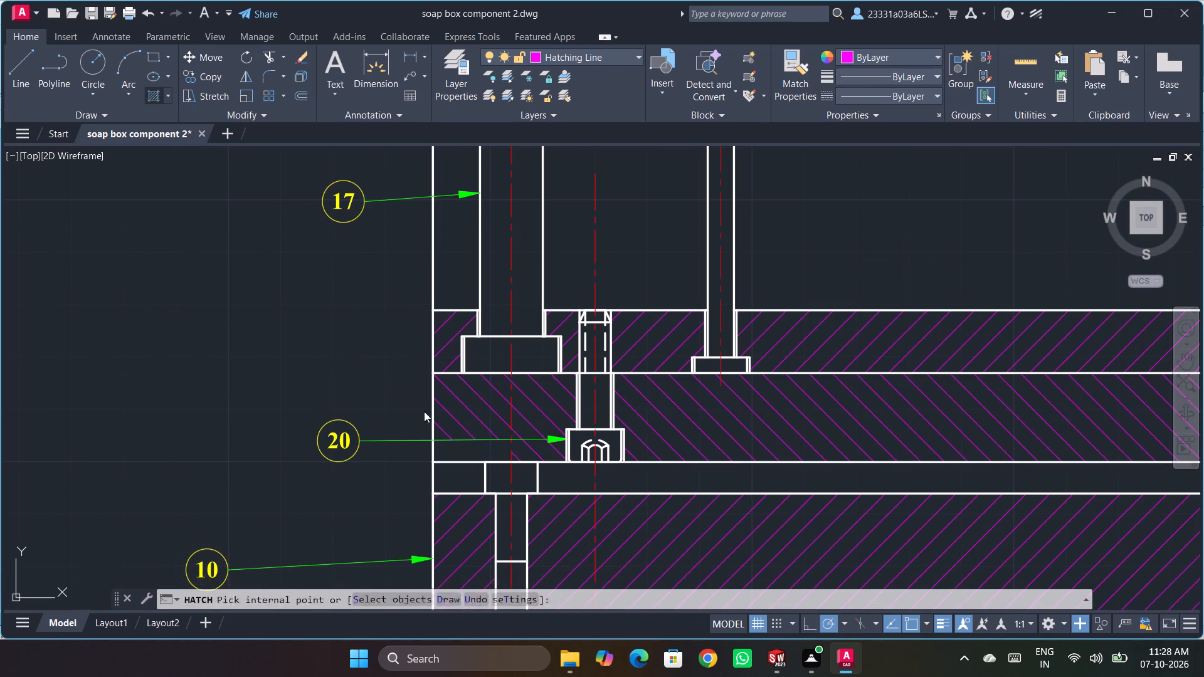
left_click(462, 452)
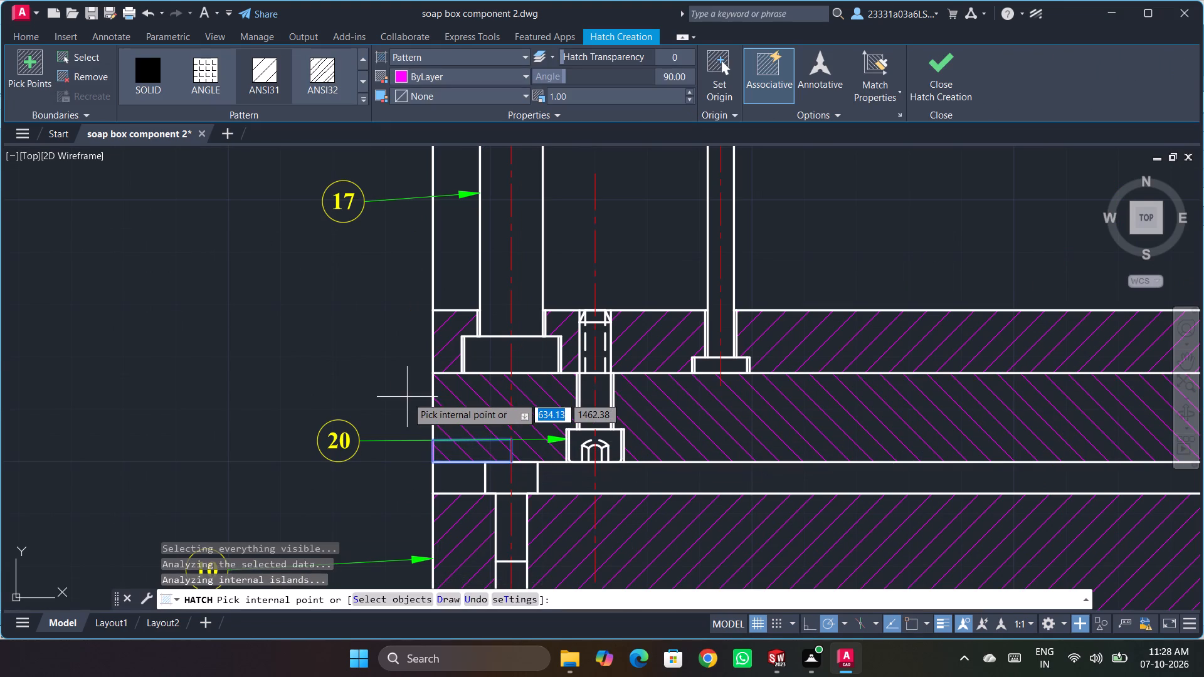
key("Escape")
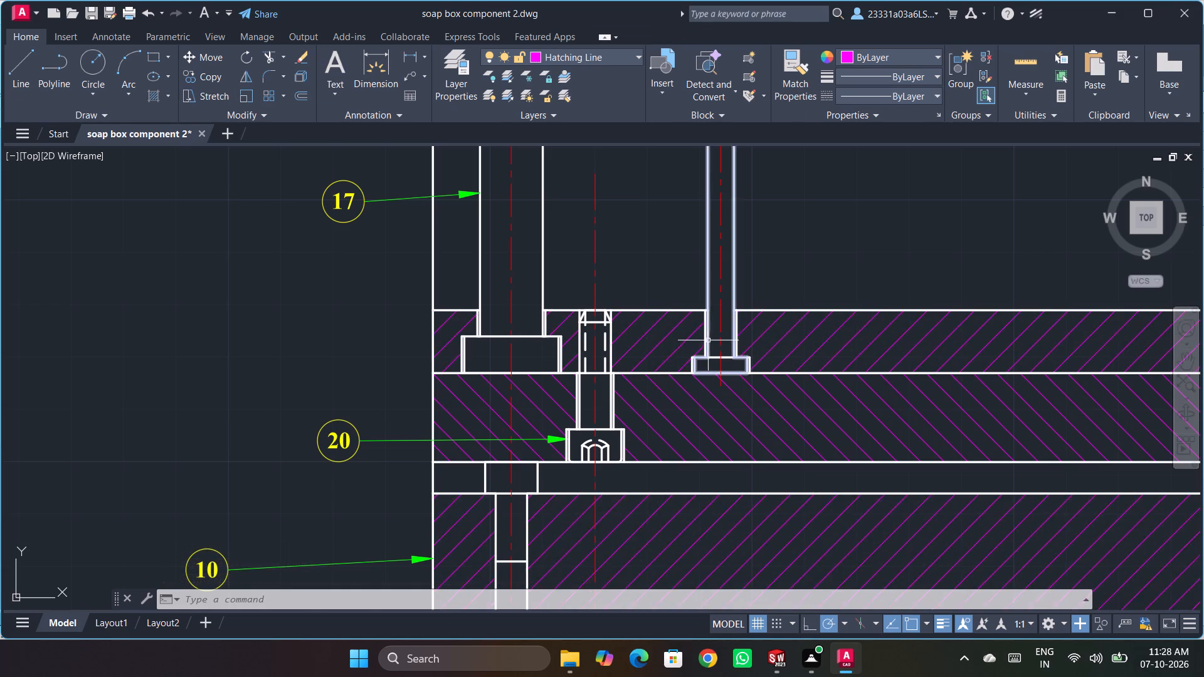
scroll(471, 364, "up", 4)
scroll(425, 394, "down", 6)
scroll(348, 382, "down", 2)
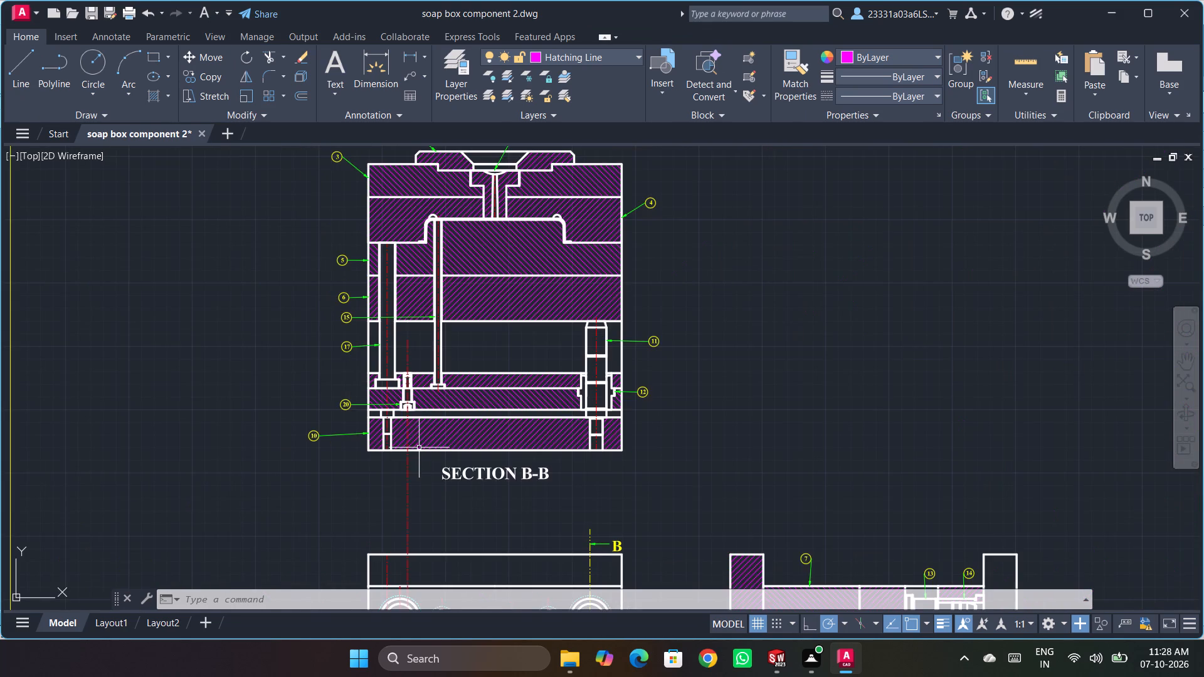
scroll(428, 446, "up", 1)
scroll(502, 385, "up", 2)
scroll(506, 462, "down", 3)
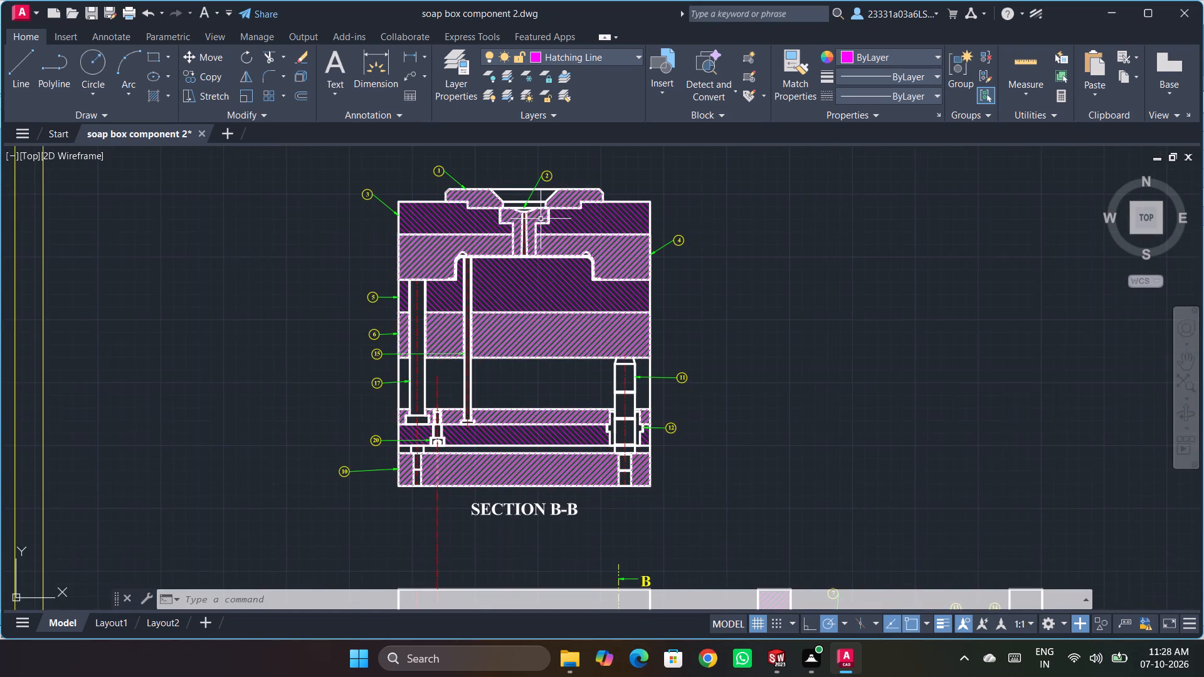
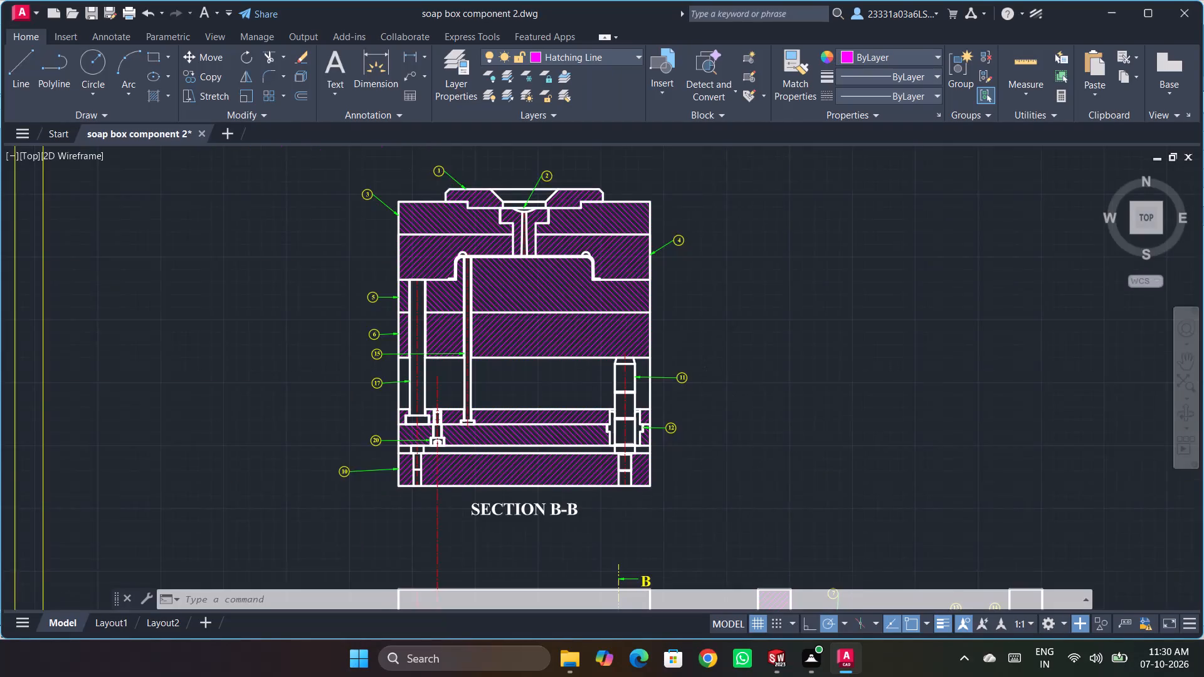
Switch to the SolidWorks mould assembly and examine its plate stack, from the locating ring down to the ejector and bottom plates.
scroll(796, 419, "down", 5)
left_click(779, 658)
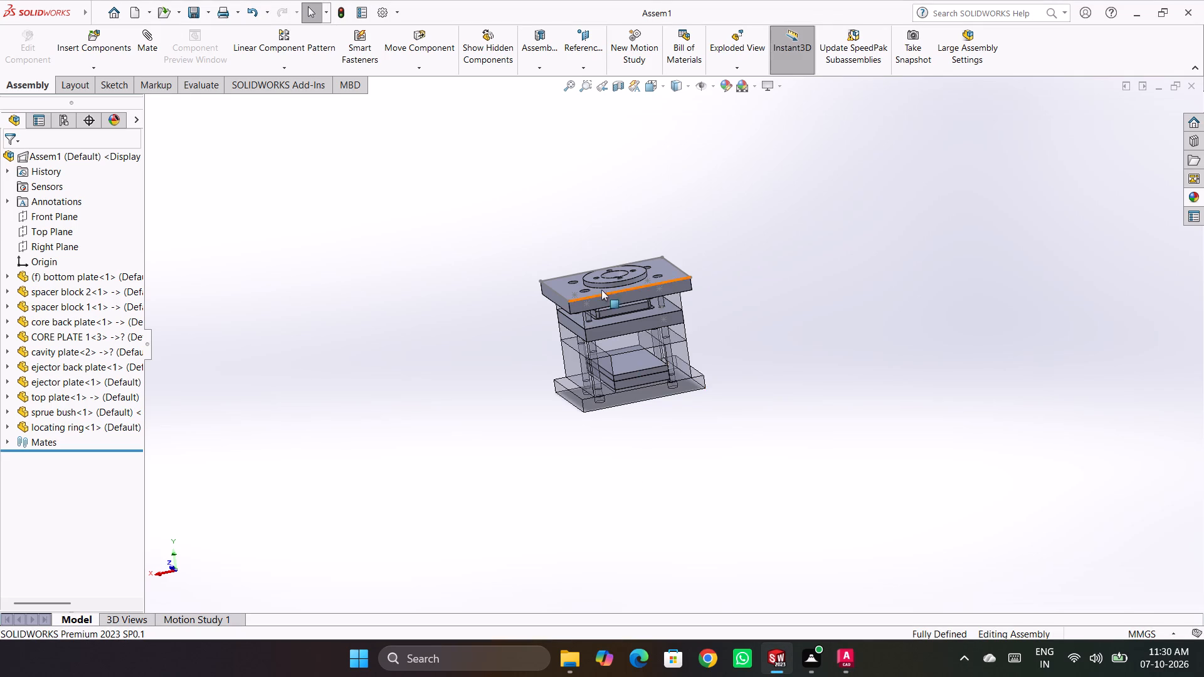
scroll(601, 288, "up", 3)
scroll(671, 328, "down", 10)
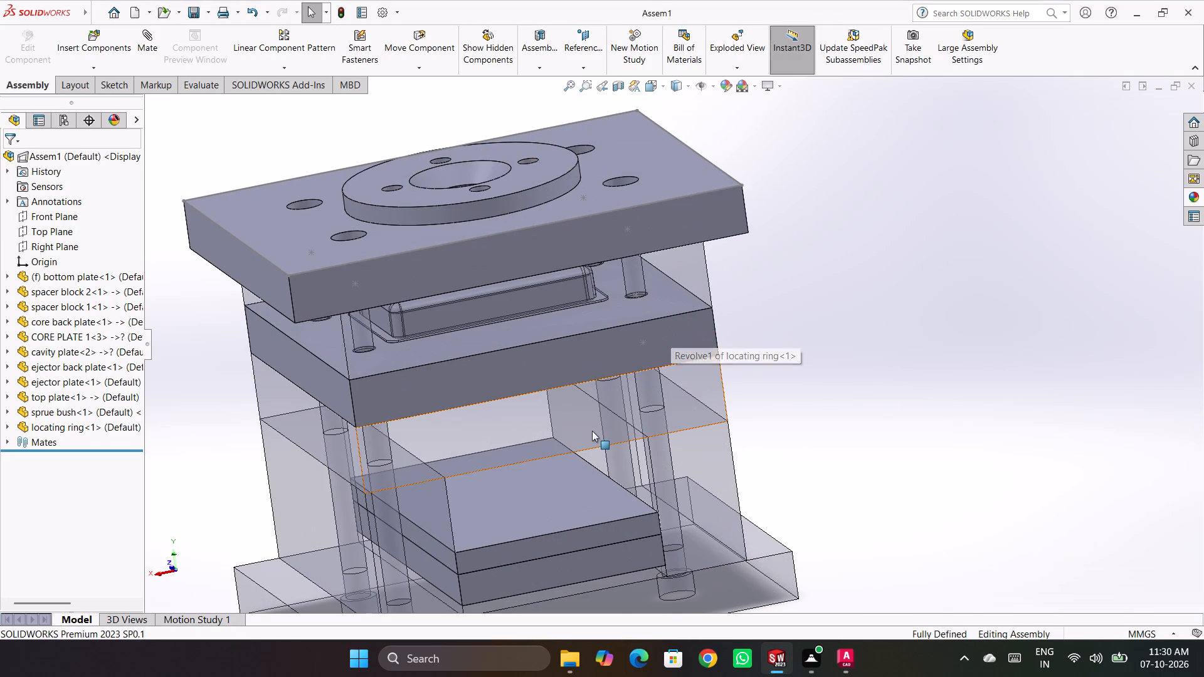
middle_click_drag(593, 430, 578, 454)
scroll(578, 454, "up", 3)
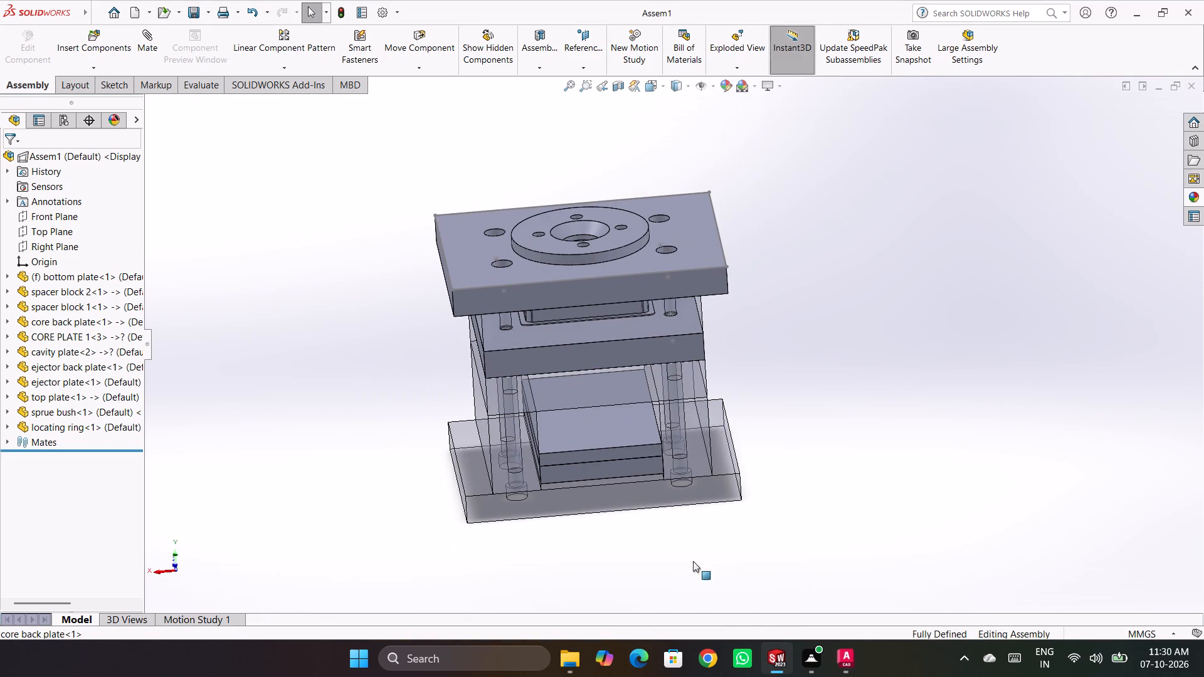
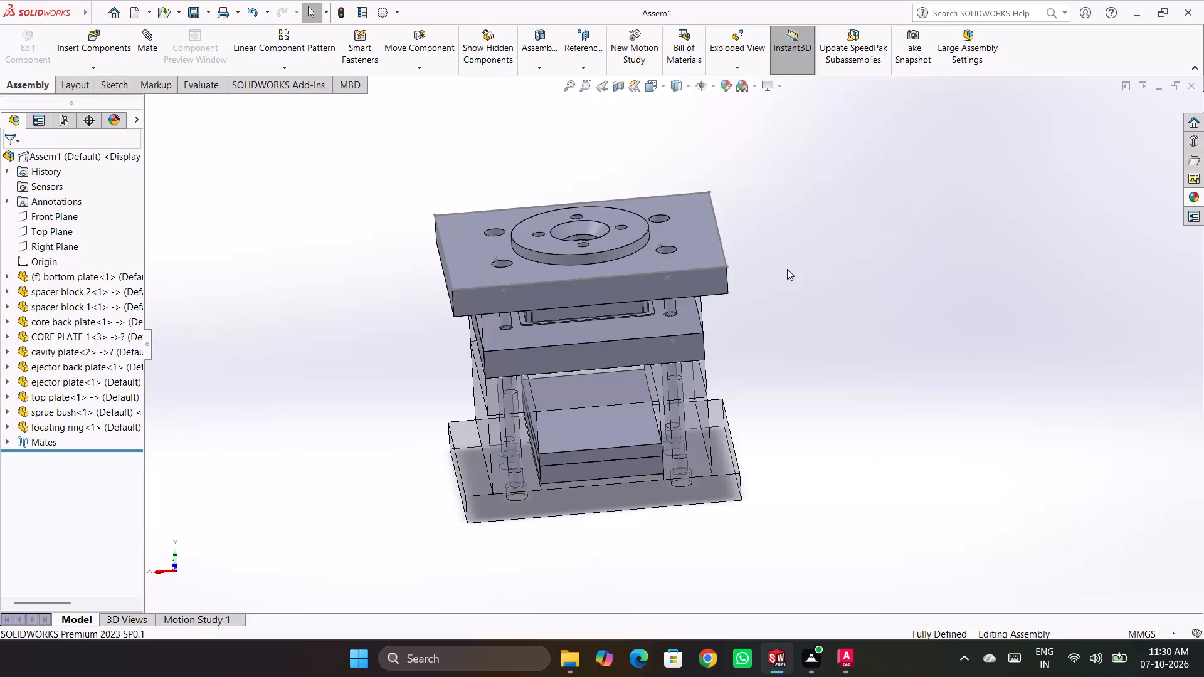
Inspect the mould assembly from the underside, sides and top, checking its plates and screw holes, and finish in the isometric view.
scroll(823, 347, "up", 3)
scroll(641, 314, "down", 2)
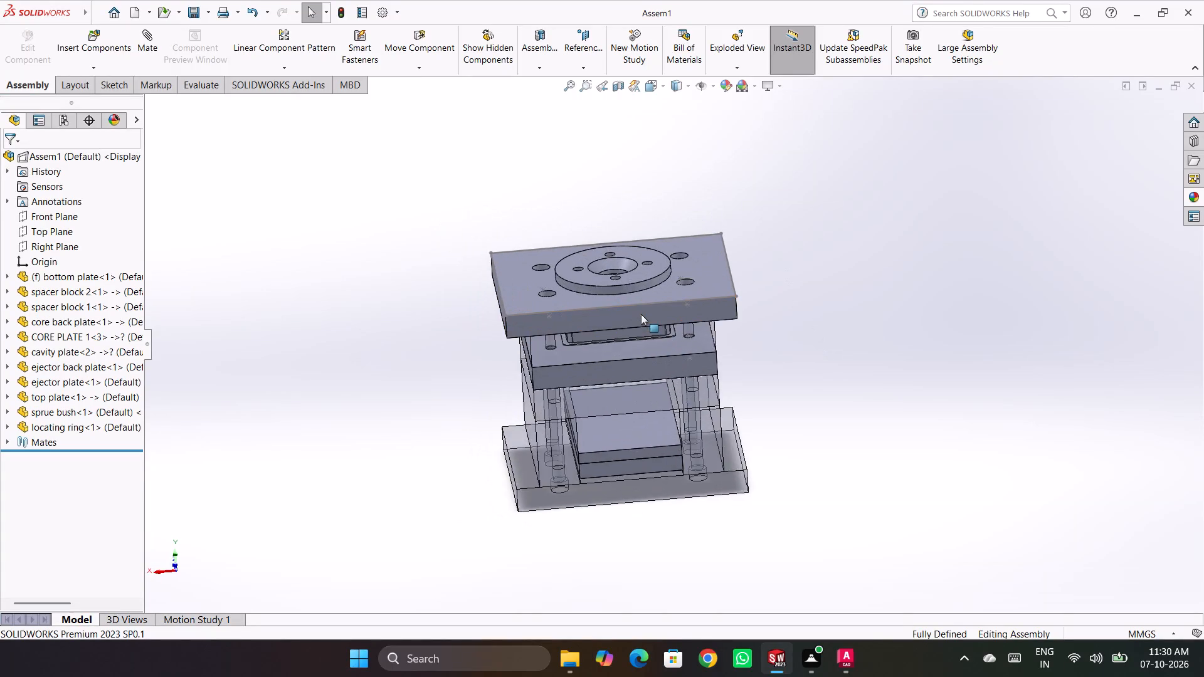
scroll(641, 314, "down", 2)
middle_click_drag(435, 380, 643, 464)
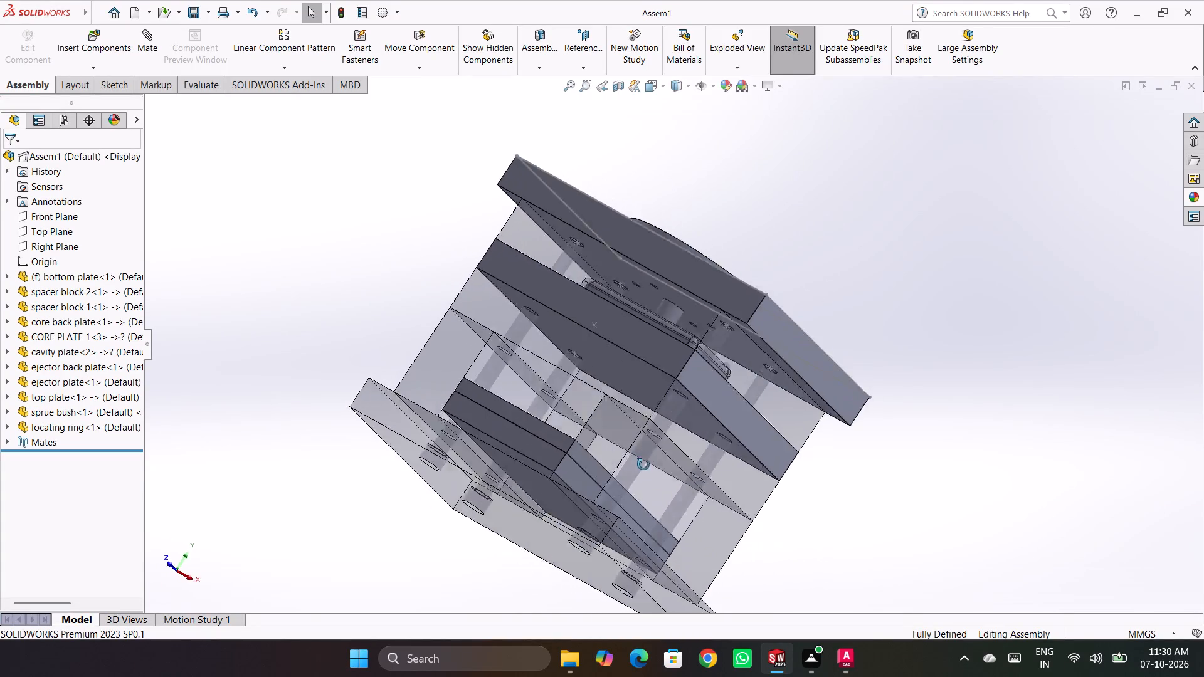
middle_click_drag(643, 464, 780, 468)
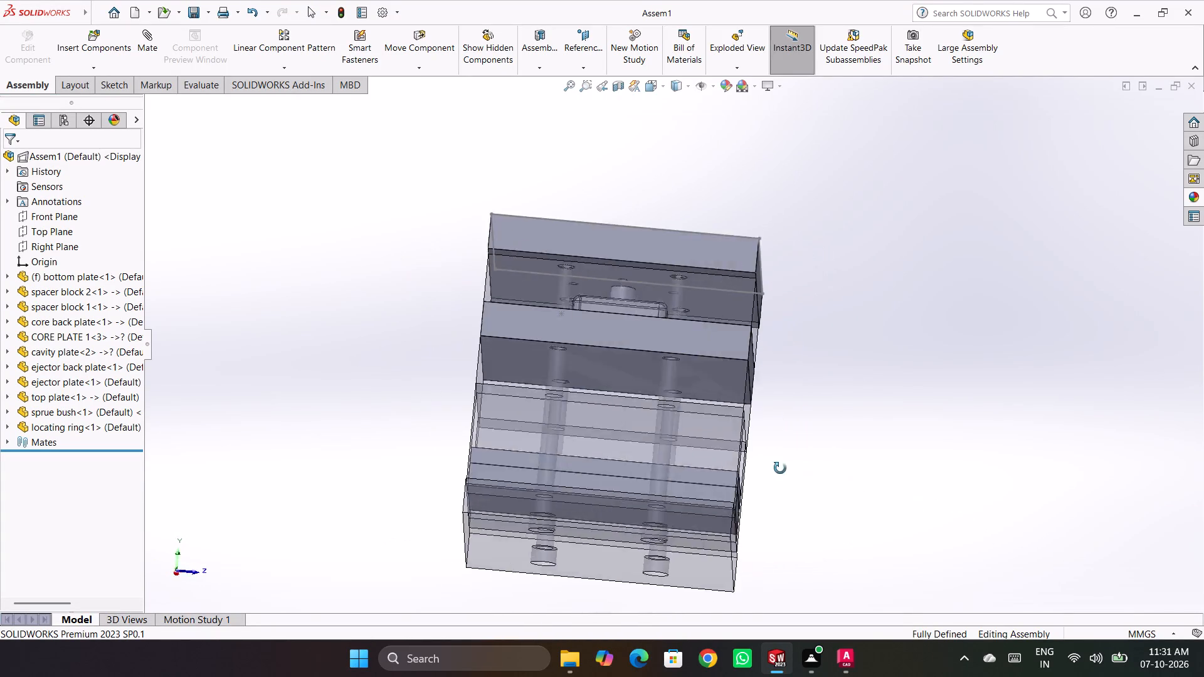
middle_click_drag(780, 468, 161, 403)
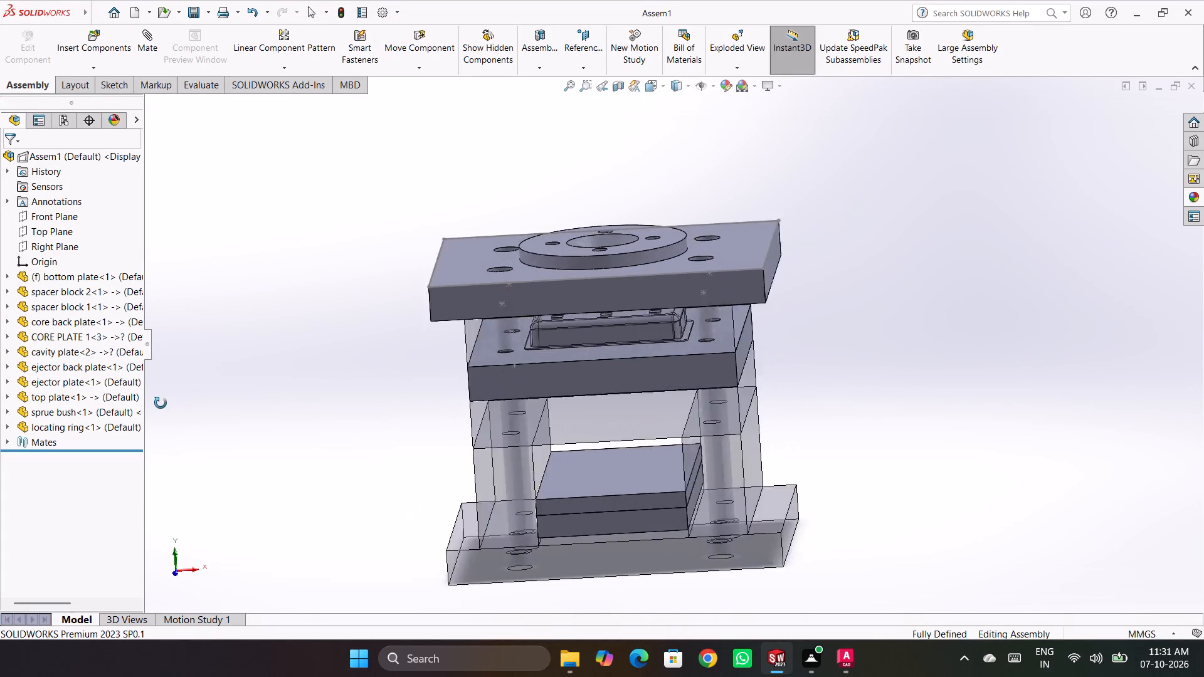
middle_click_drag(161, 403, 272, 377)
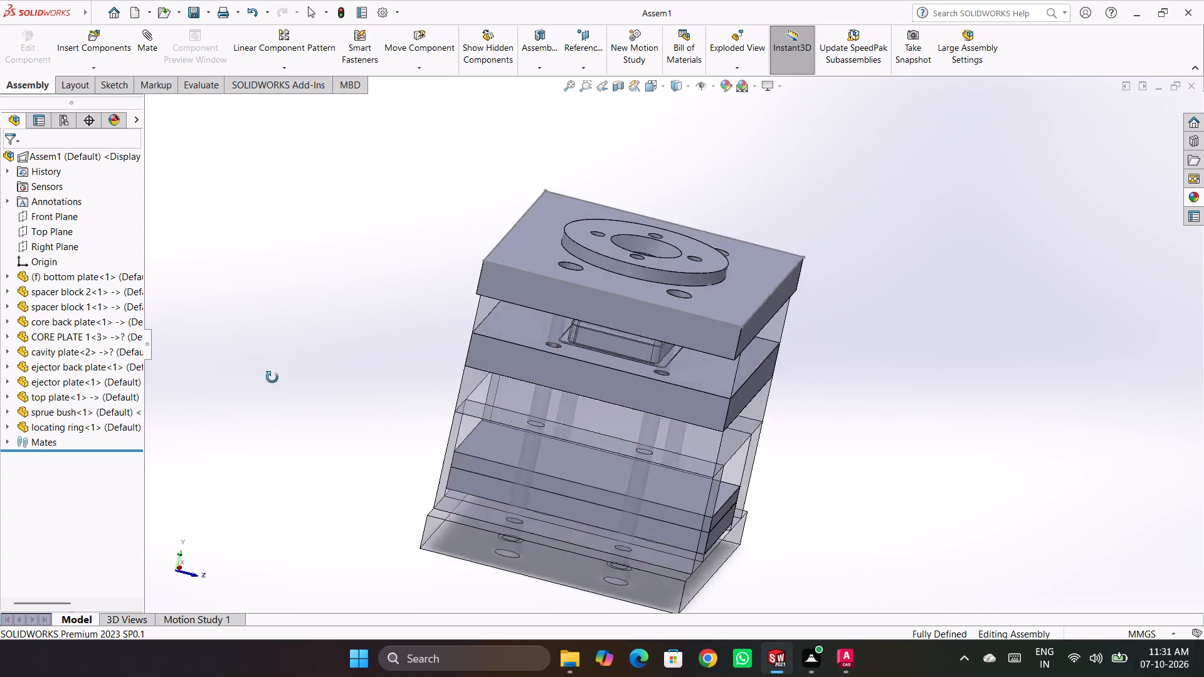
middle_click_drag(272, 377, 1203, 650)
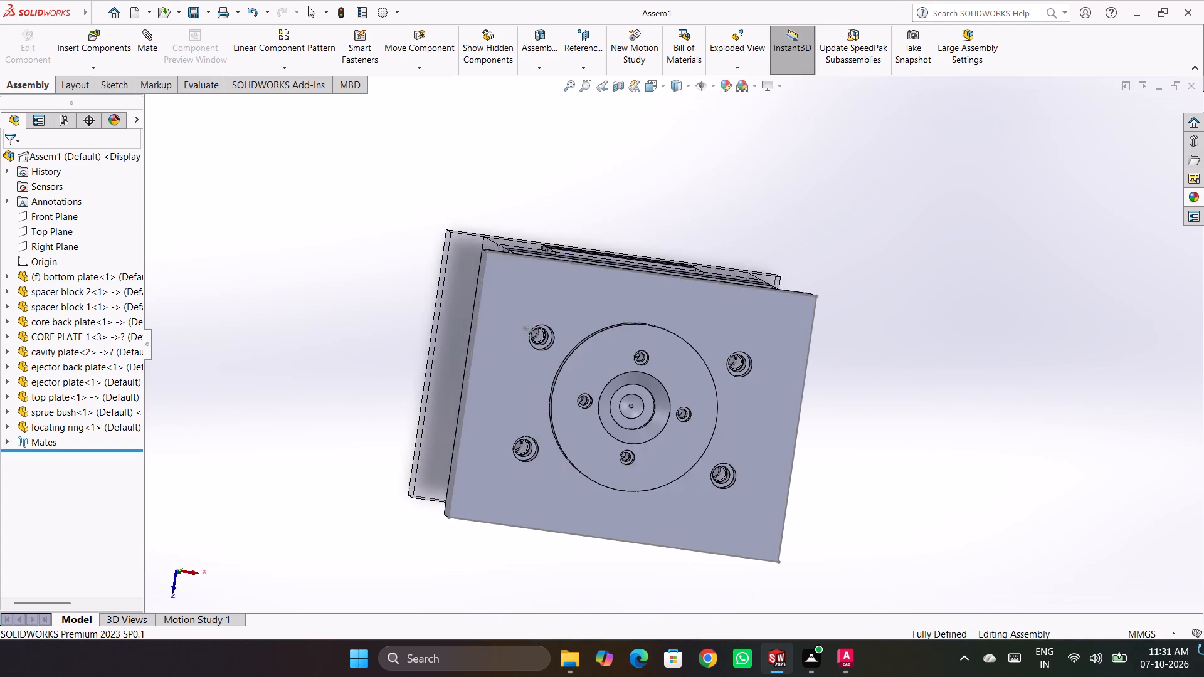
middle_click_drag(1203, 650, 861, 452)
scroll(861, 452, "up", 5)
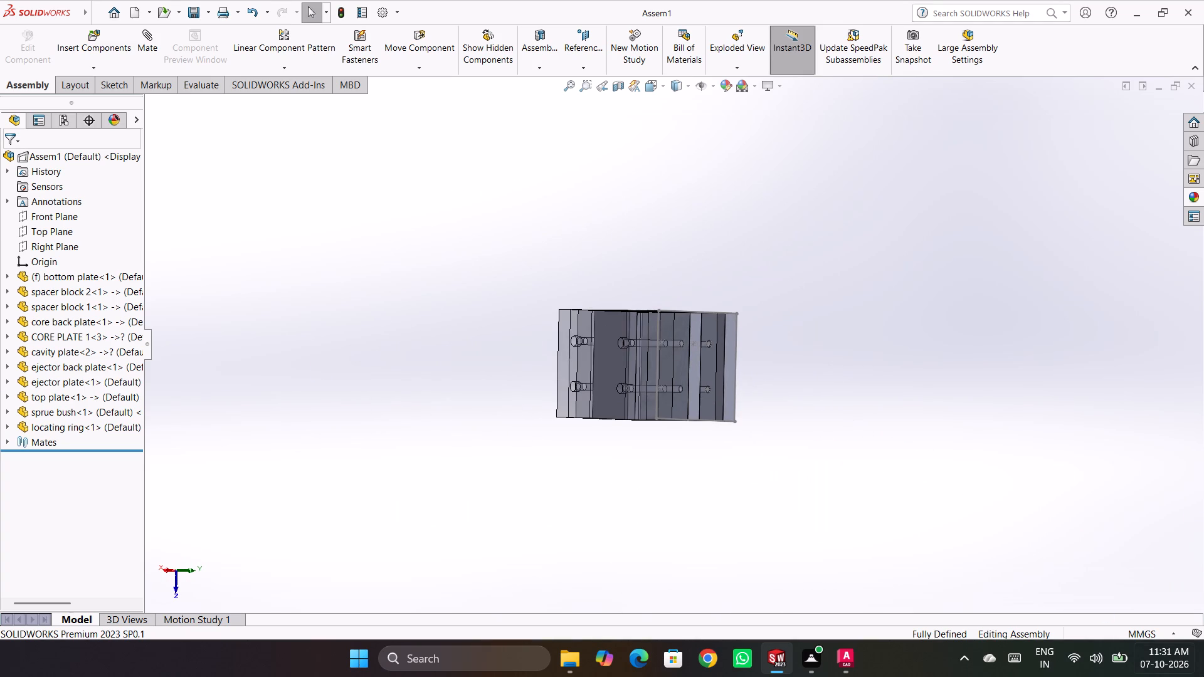
key("ctrl+7")
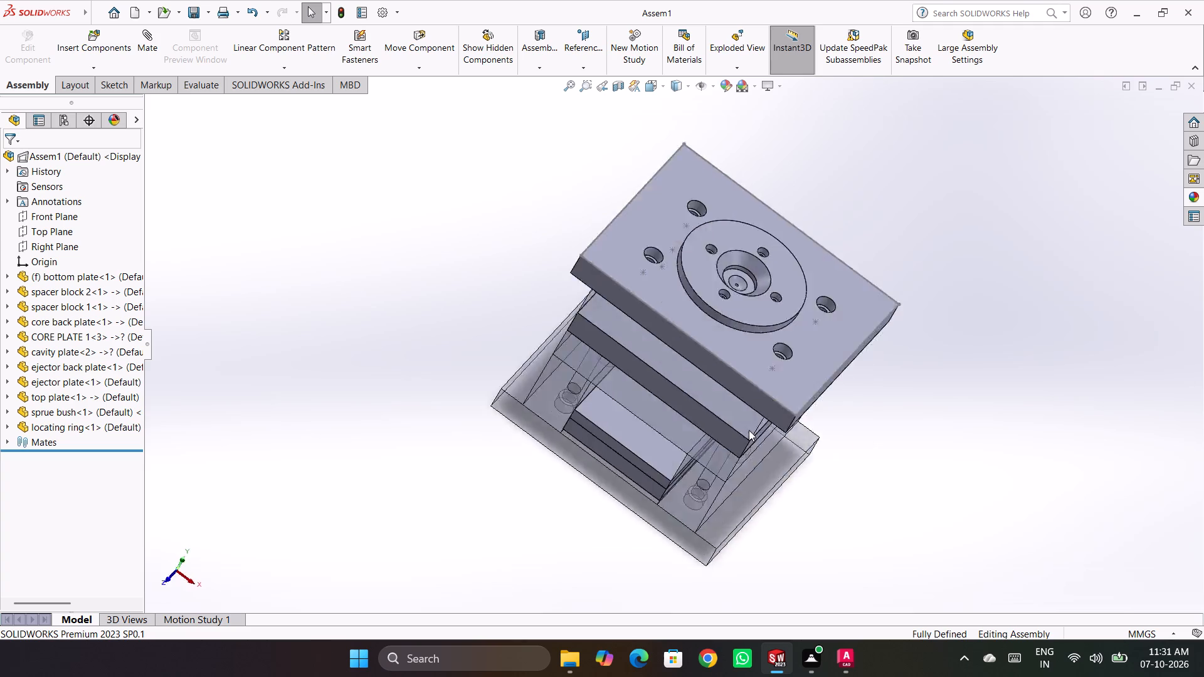
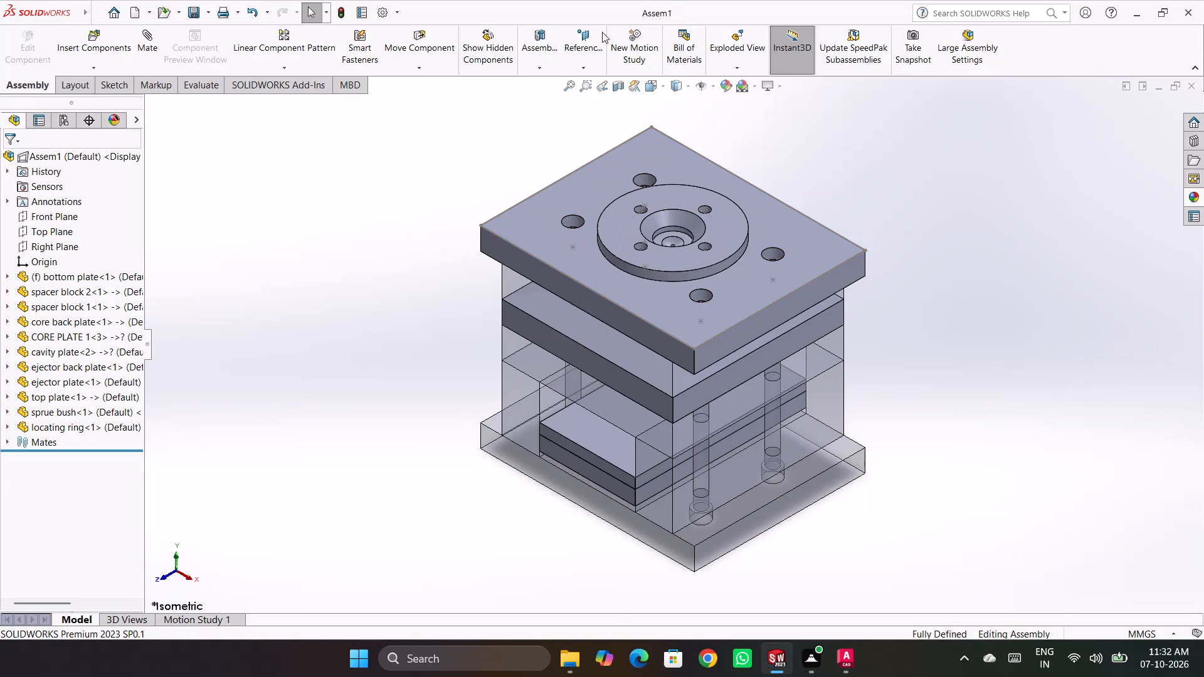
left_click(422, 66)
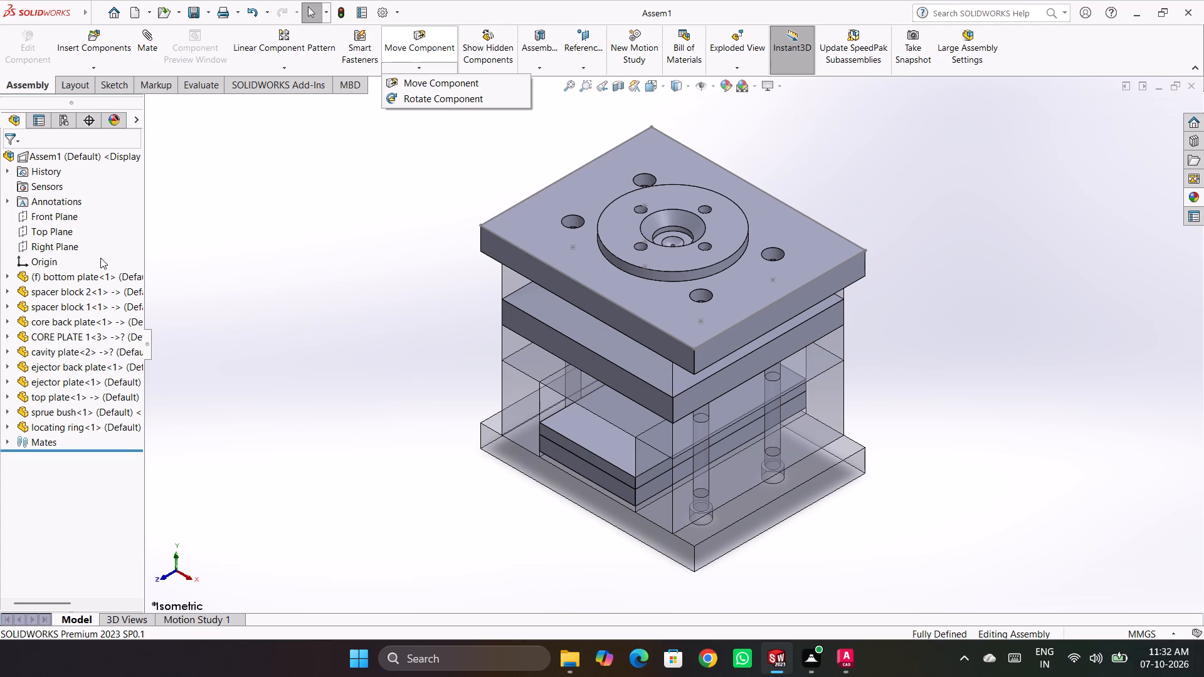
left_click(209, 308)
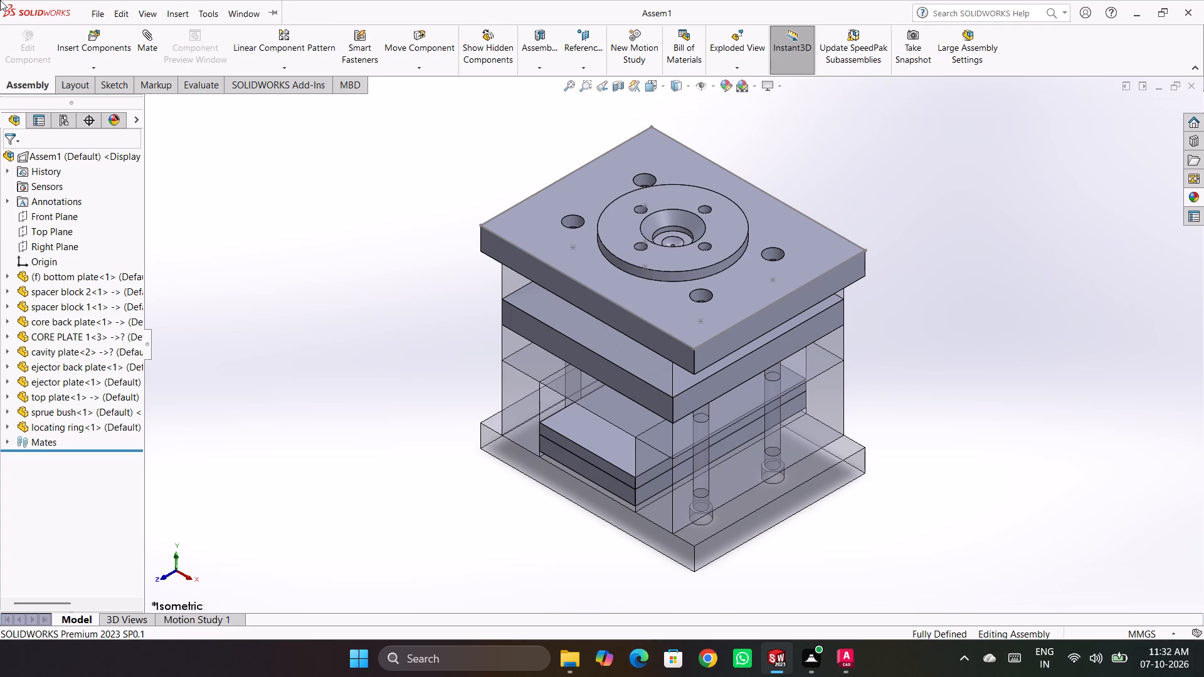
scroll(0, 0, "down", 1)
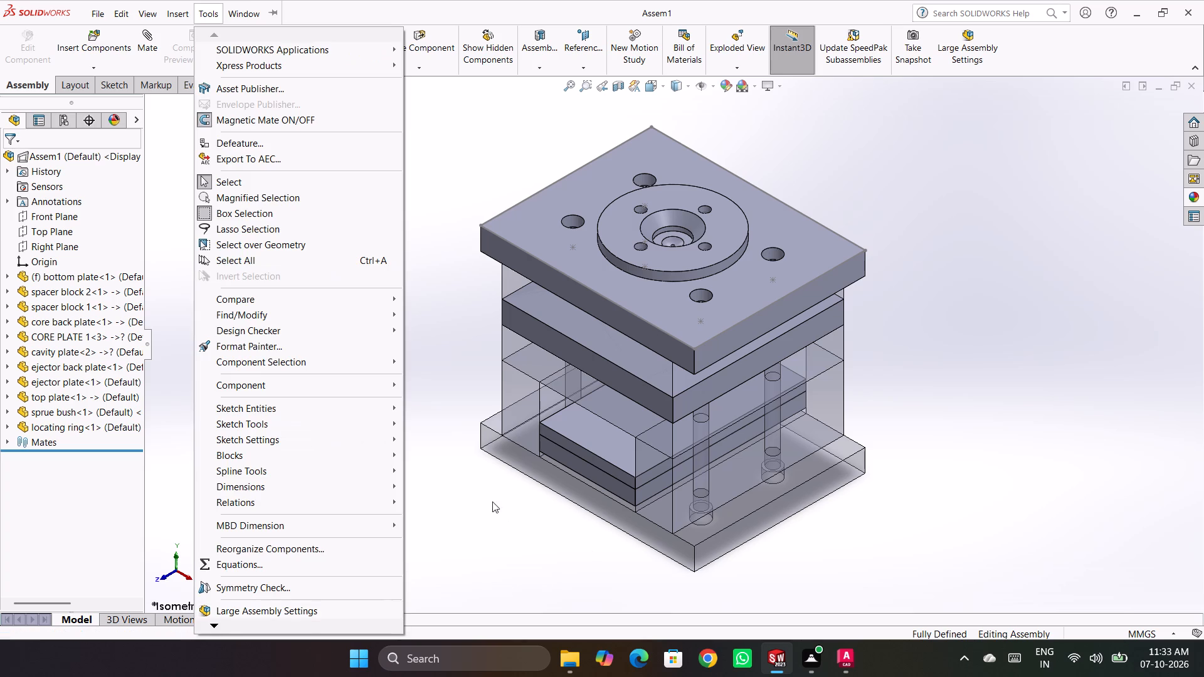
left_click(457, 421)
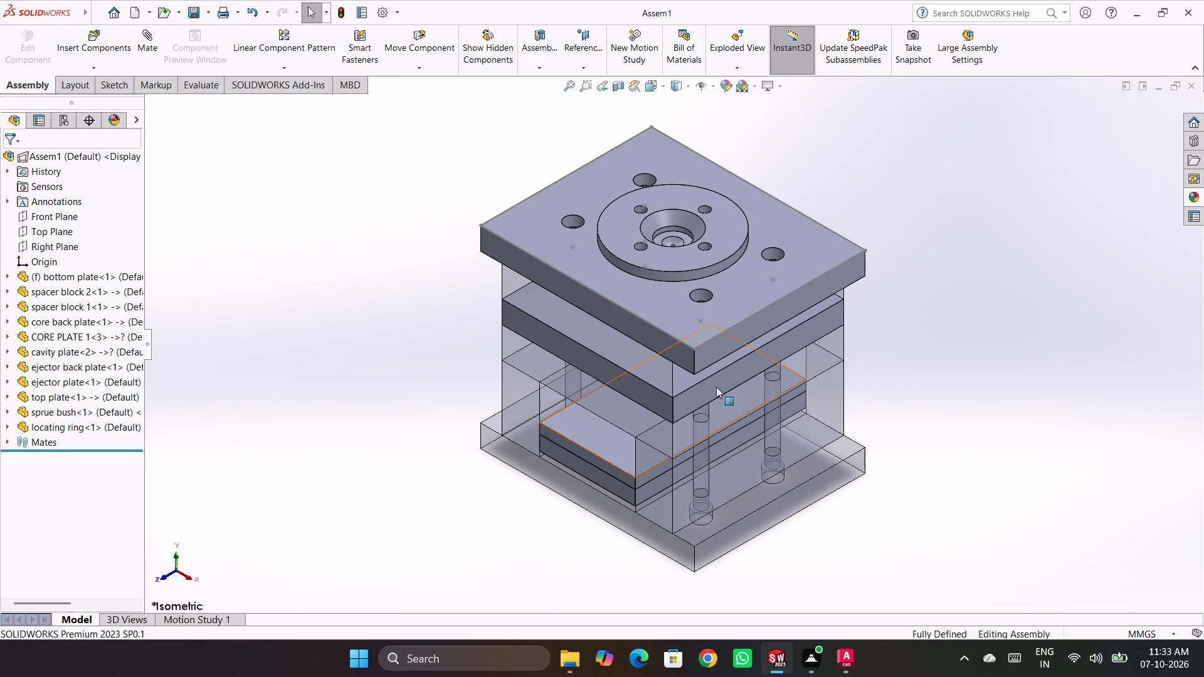
Examine the locating ring, sprue bush opening and screw holes on the top plate of the mould assembly up close.
scroll(834, 436, "up", 4)
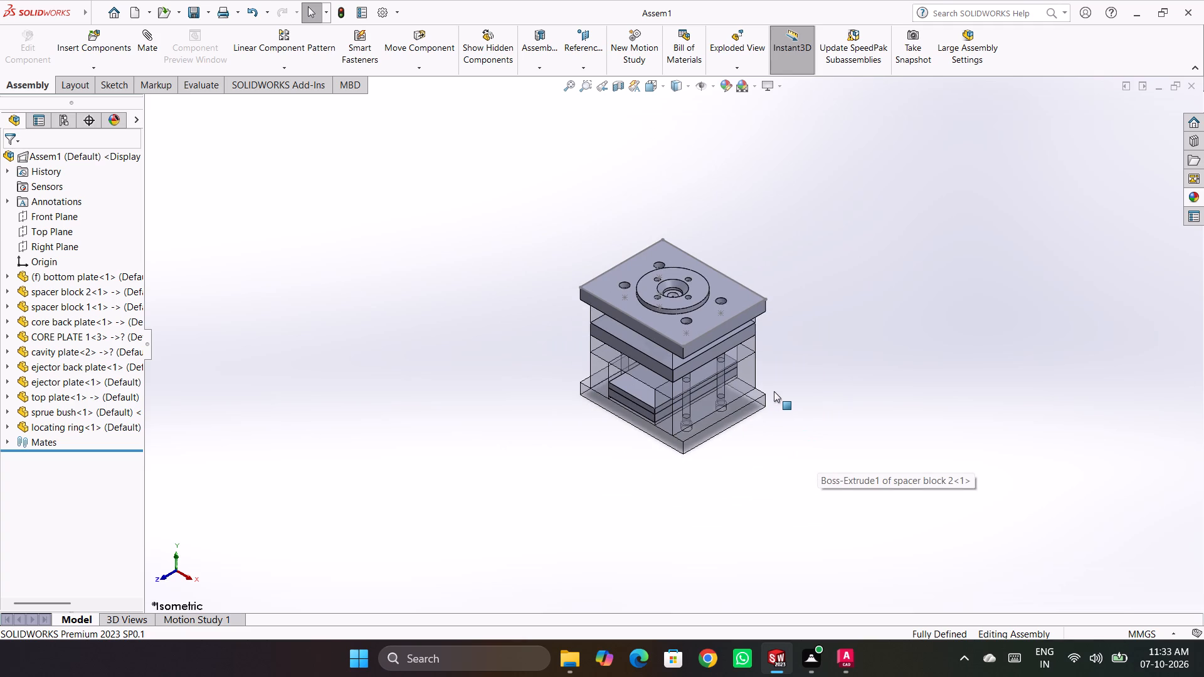
scroll(773, 388, "down", 2)
scroll(668, 362, "up", 3)
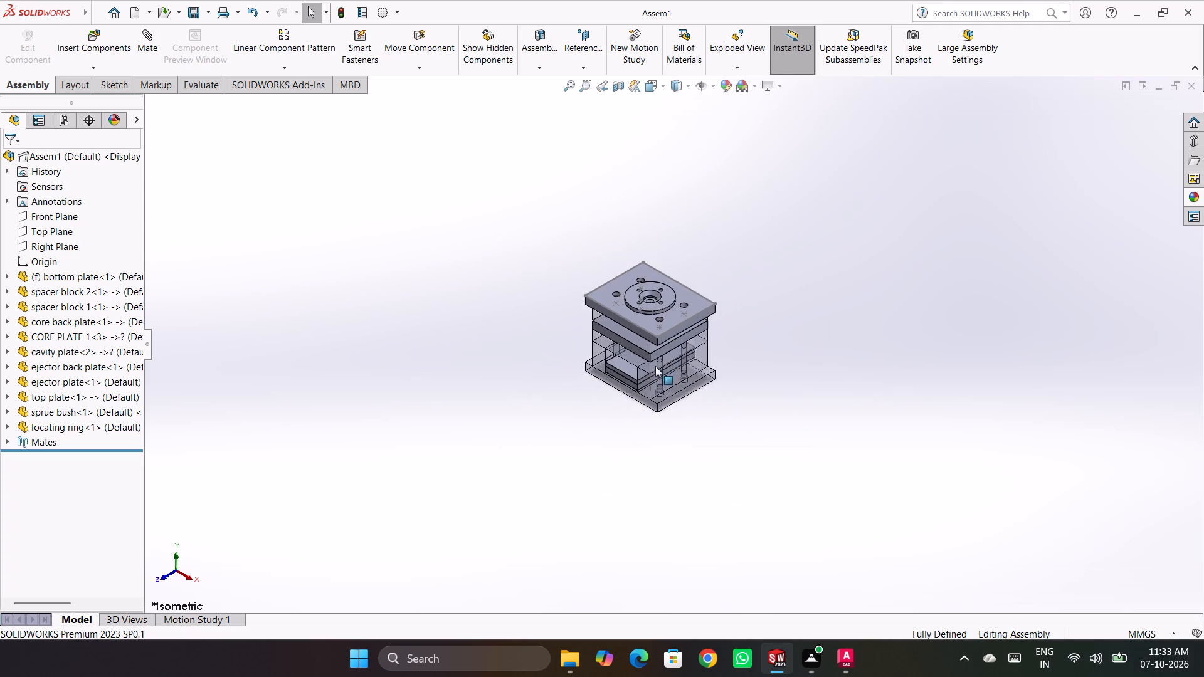
scroll(655, 366, "up", 2)
scroll(676, 341, "down", 5)
scroll(665, 340, "up", 1)
scroll(616, 289, "down", 9)
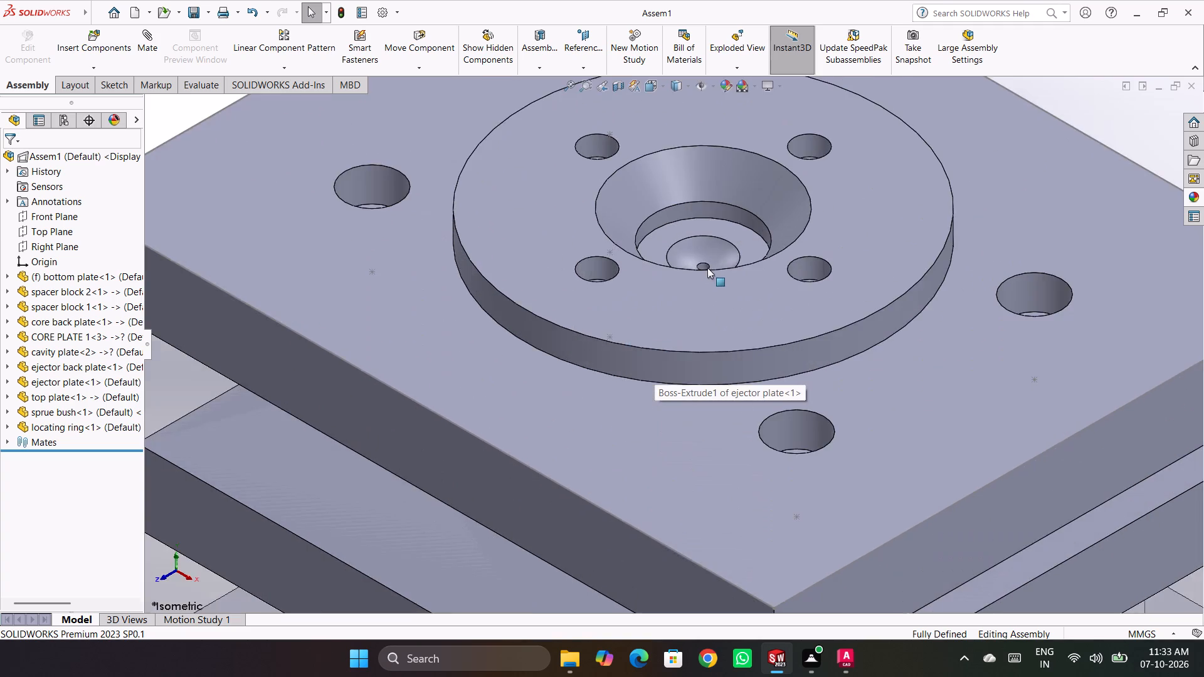
scroll(707, 268, "down", 4)
scroll(716, 258, "up", 2)
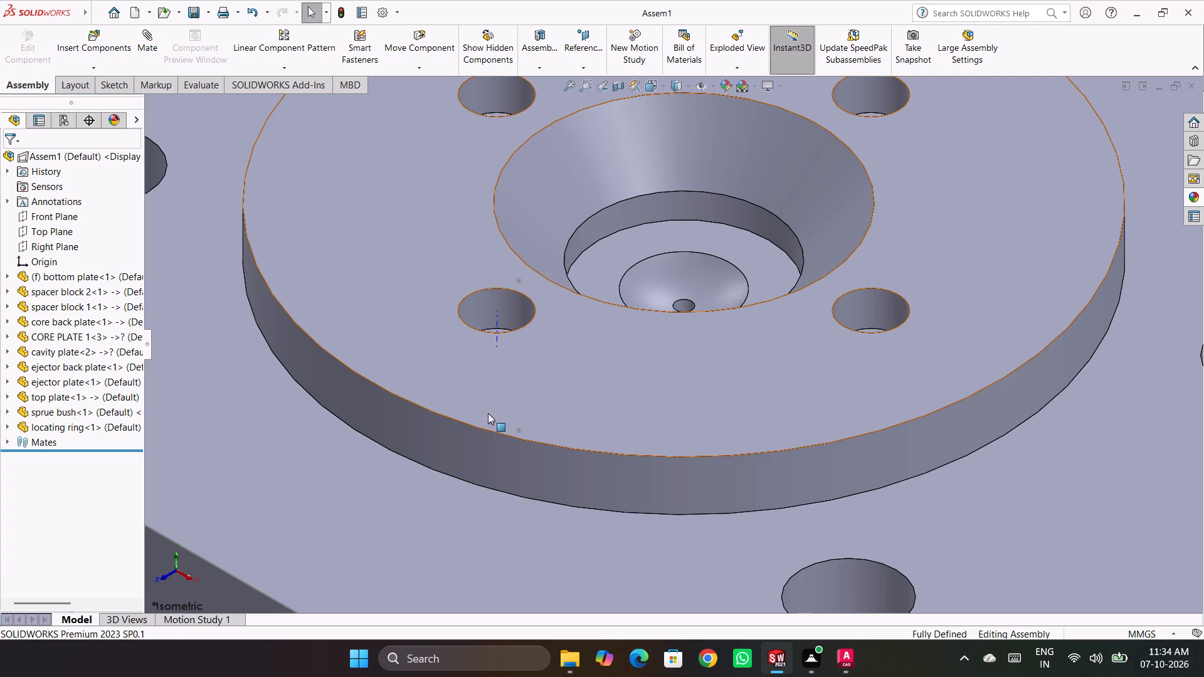
scroll(482, 412, "up", 2)
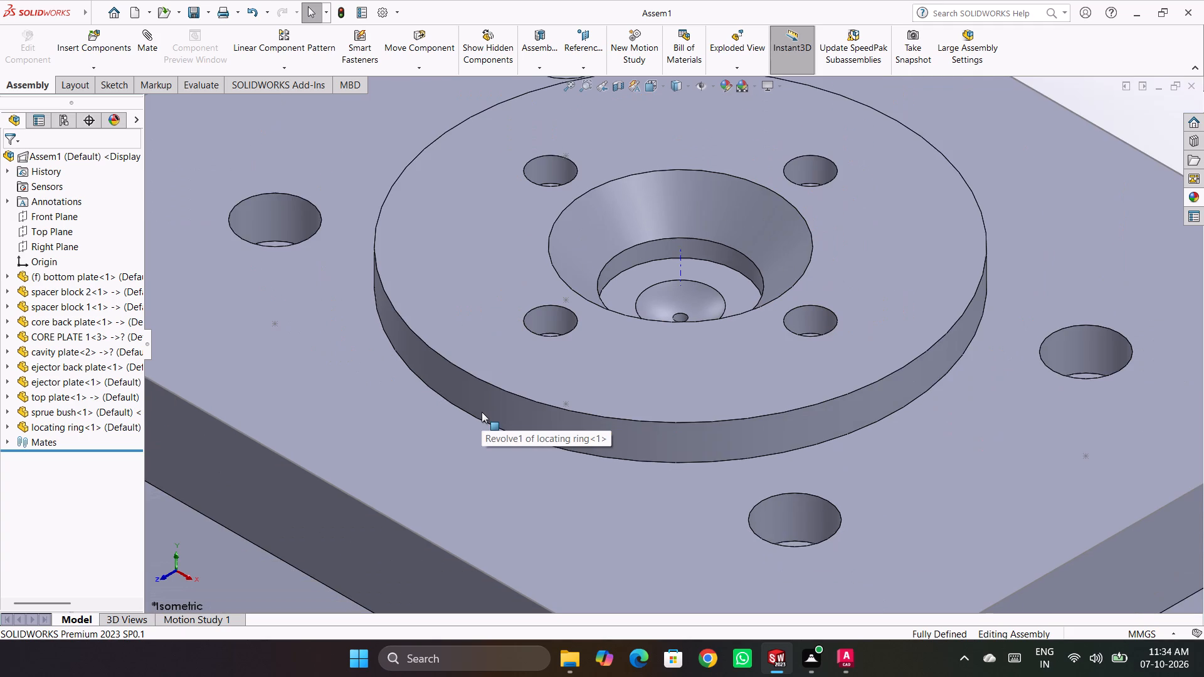
scroll(482, 412, "down", 1)
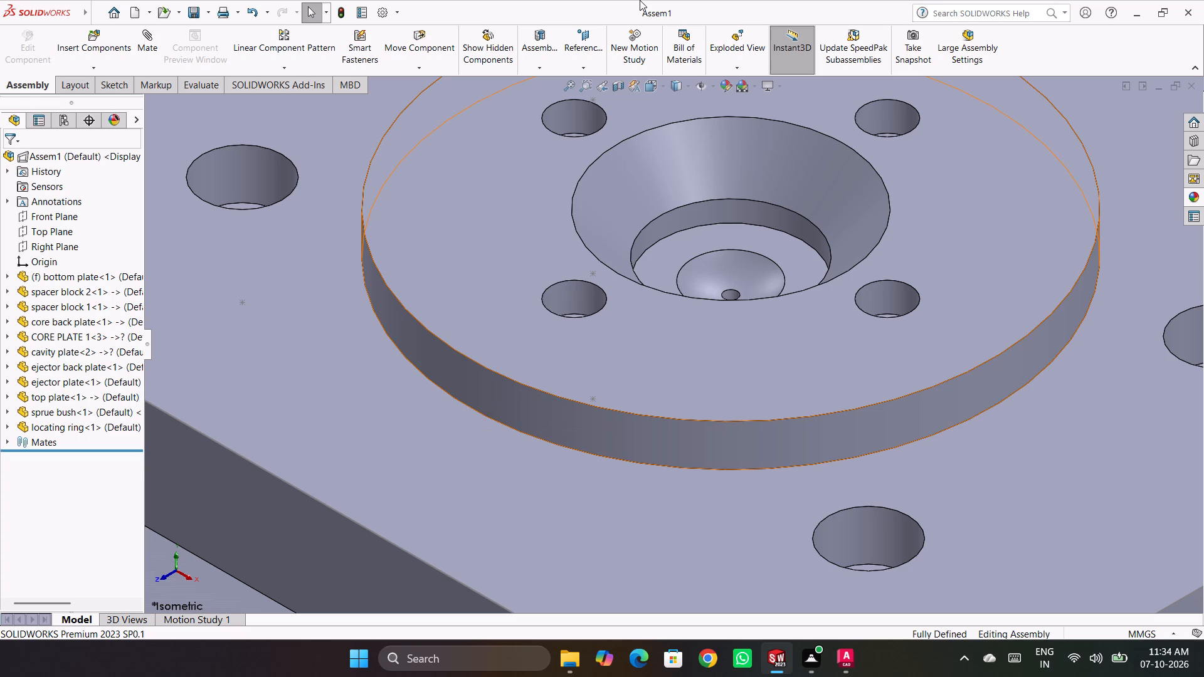
scroll(847, 338, "up", 4)
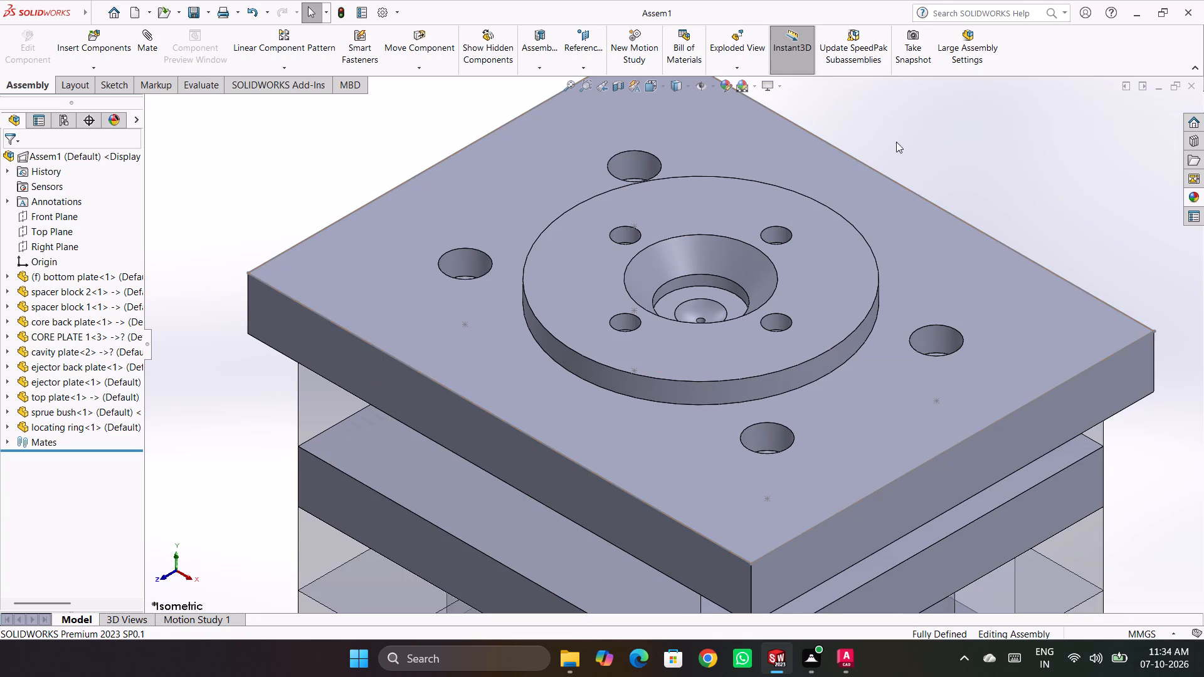
Examine the top plate's counterbored holes and the plate stack from above and the side, ending with the whole assembly fitted in view.
middle_click_drag(913, 136, 894, 324)
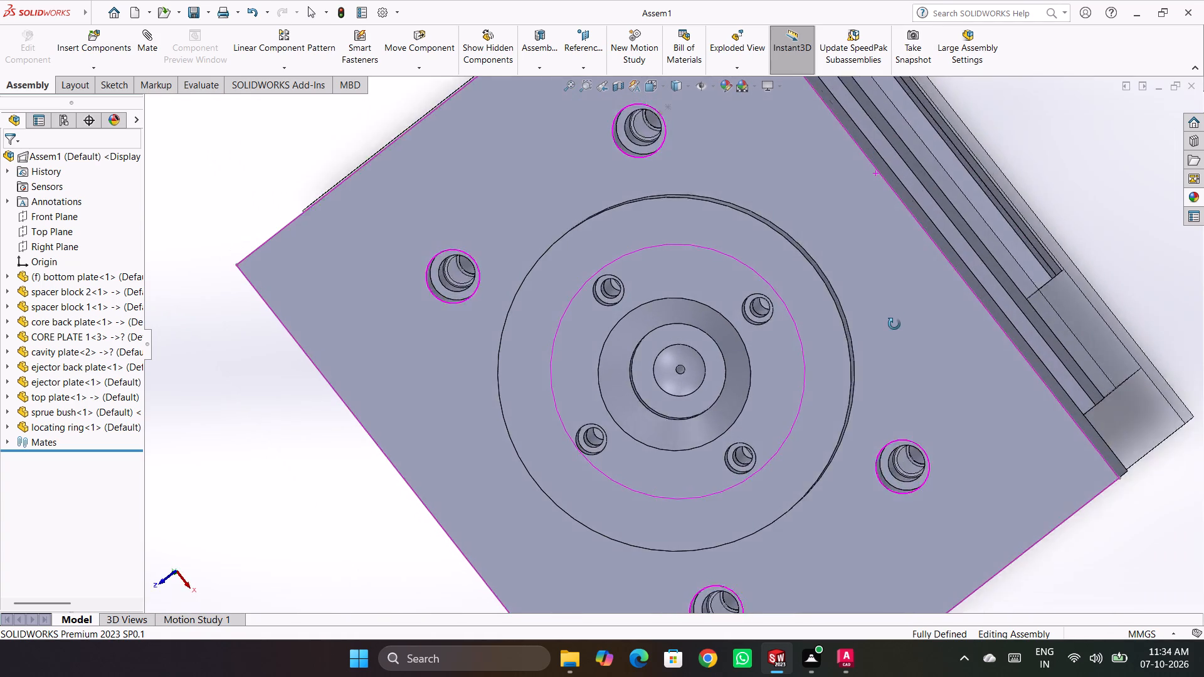
middle_click_drag(894, 324, 855, 296)
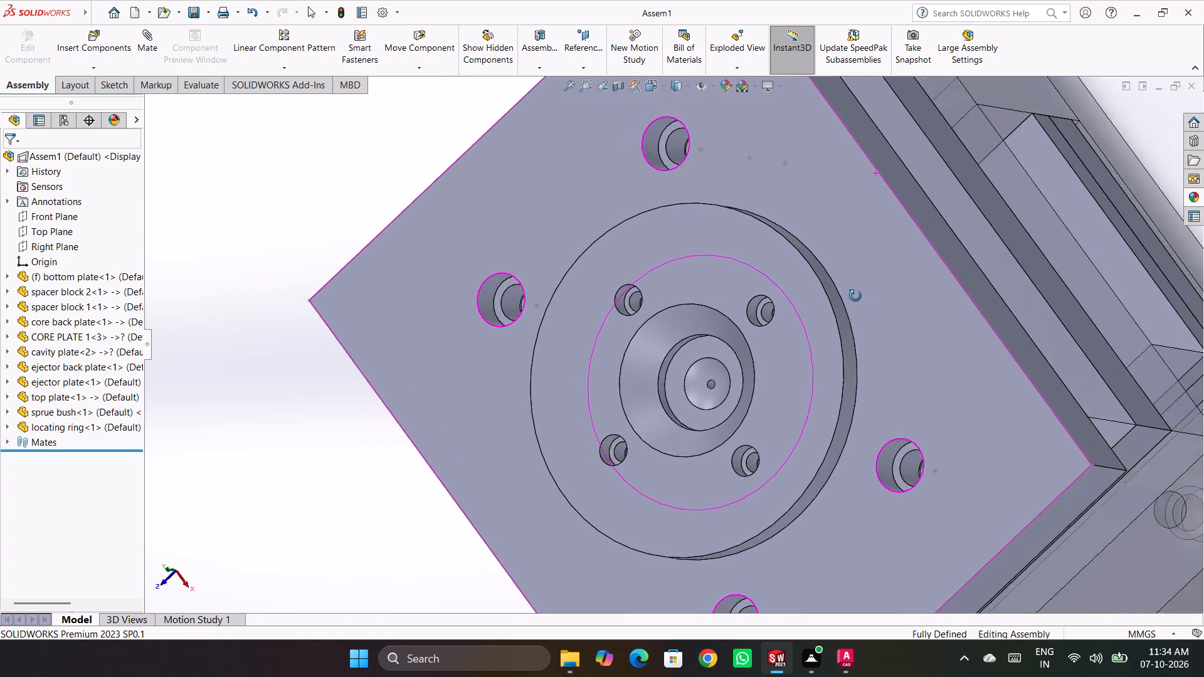
middle_click_drag(855, 296, 744, 322)
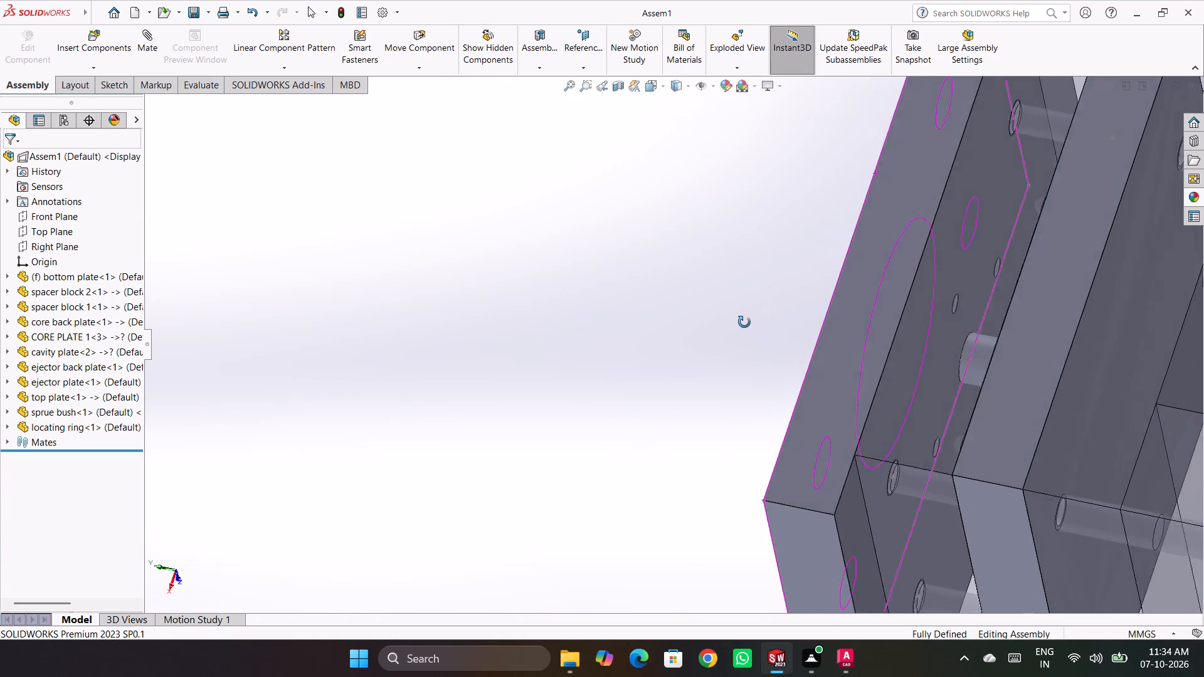
middle_click_drag(744, 322, 748, 324)
scroll(743, 322, "up", 4)
scroll(748, 324, "down", 6)
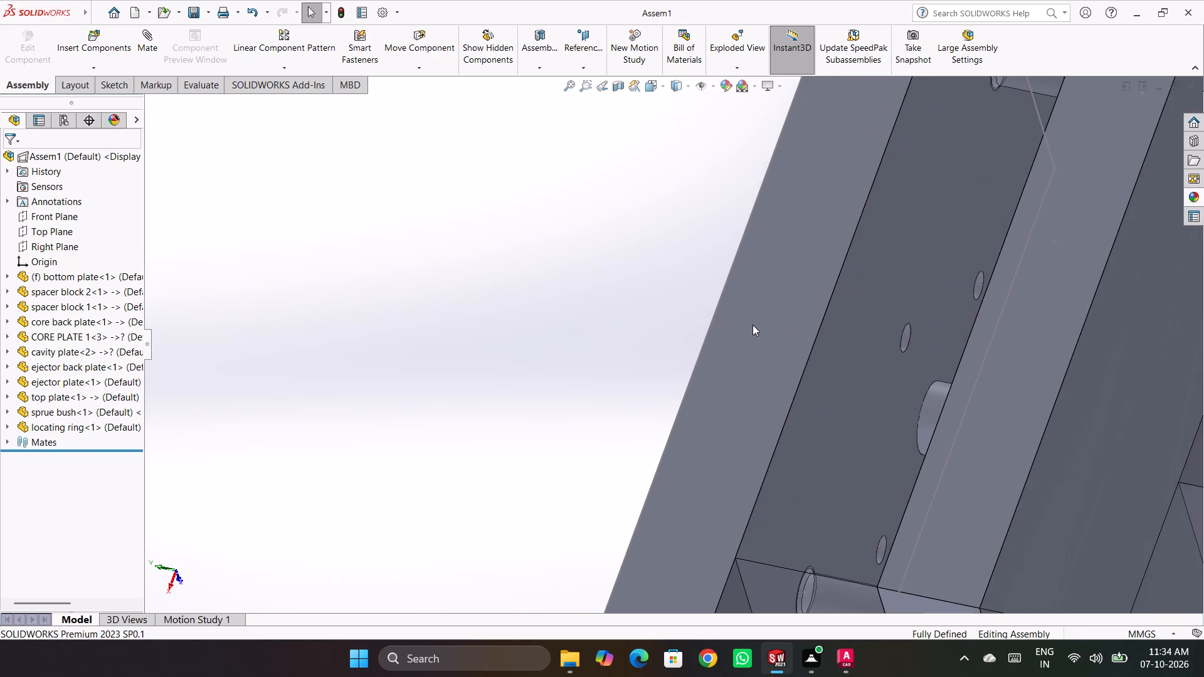
middle_click_drag(904, 323, 861, 324)
scroll(875, 325, "down", 1)
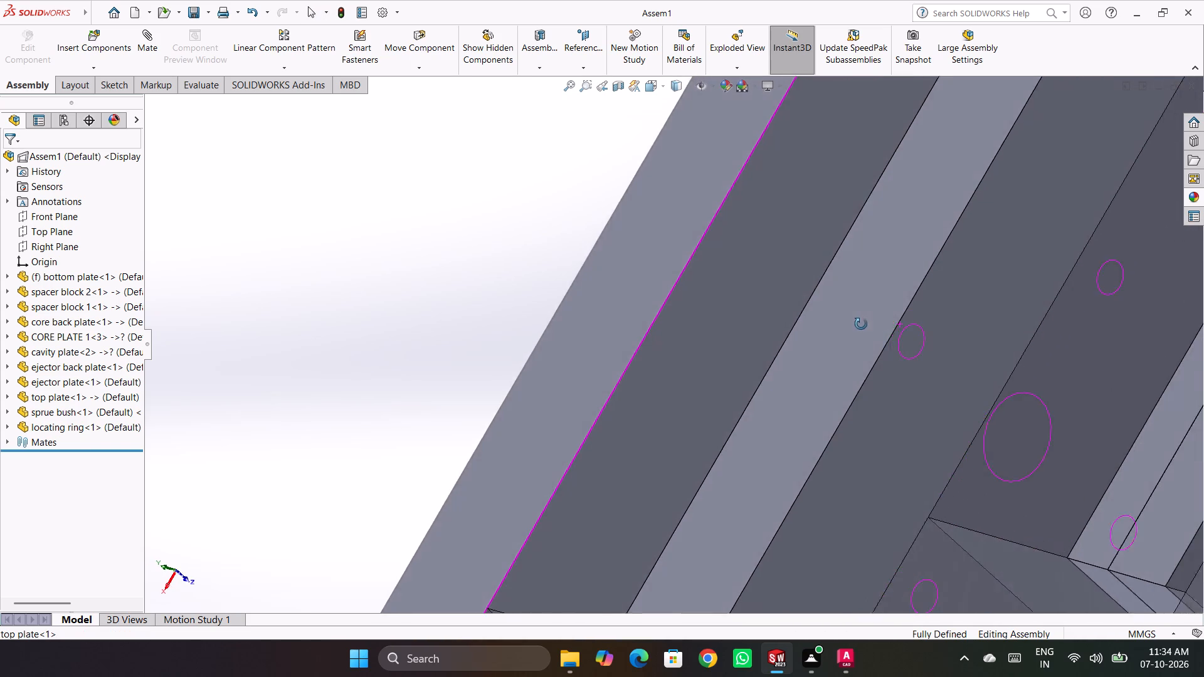
middle_click_drag(861, 324, 911, 360)
scroll(875, 332, "up", 7)
middle_click_drag(907, 165, 995, 240)
scroll(926, 182, "up", 5)
middle_click_drag(795, 360, 856, 360)
scroll(795, 360, "up", 4)
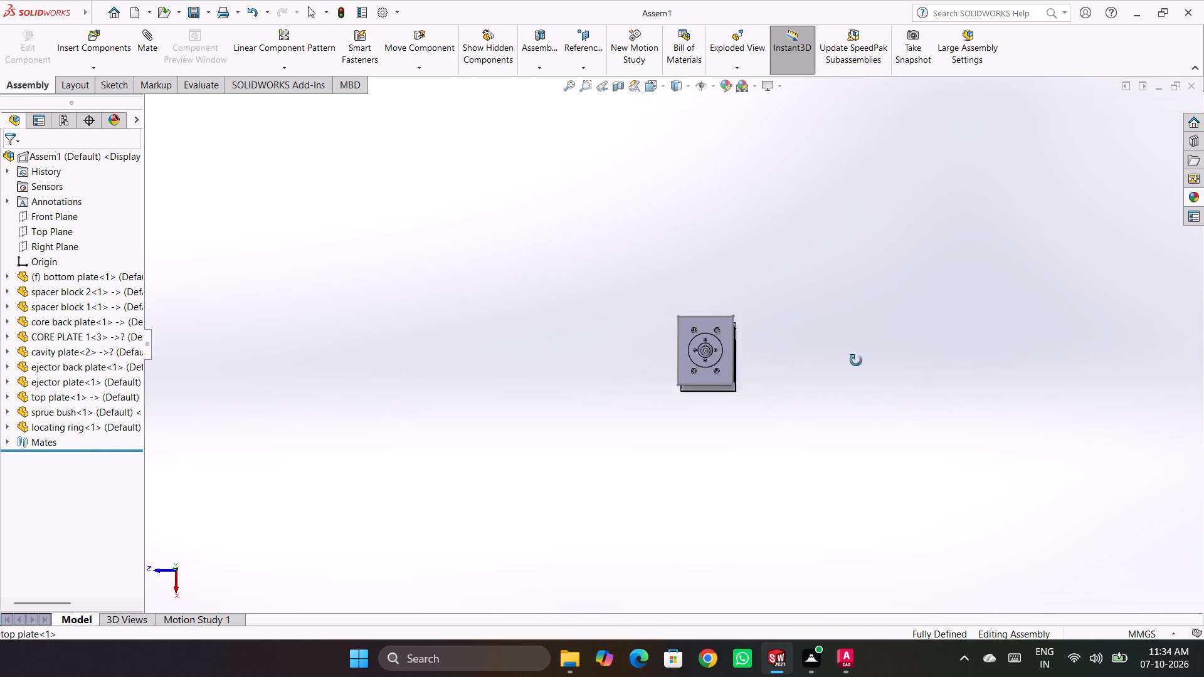
scroll(856, 360, "up", 2)
middle_click_drag(856, 360, 885, 364)
scroll(751, 377, "up", 7)
middle_click(750, 377)
middle_click_drag(750, 377, 786, 349)
scroll(784, 359, "up", 13)
middle_click(778, 338)
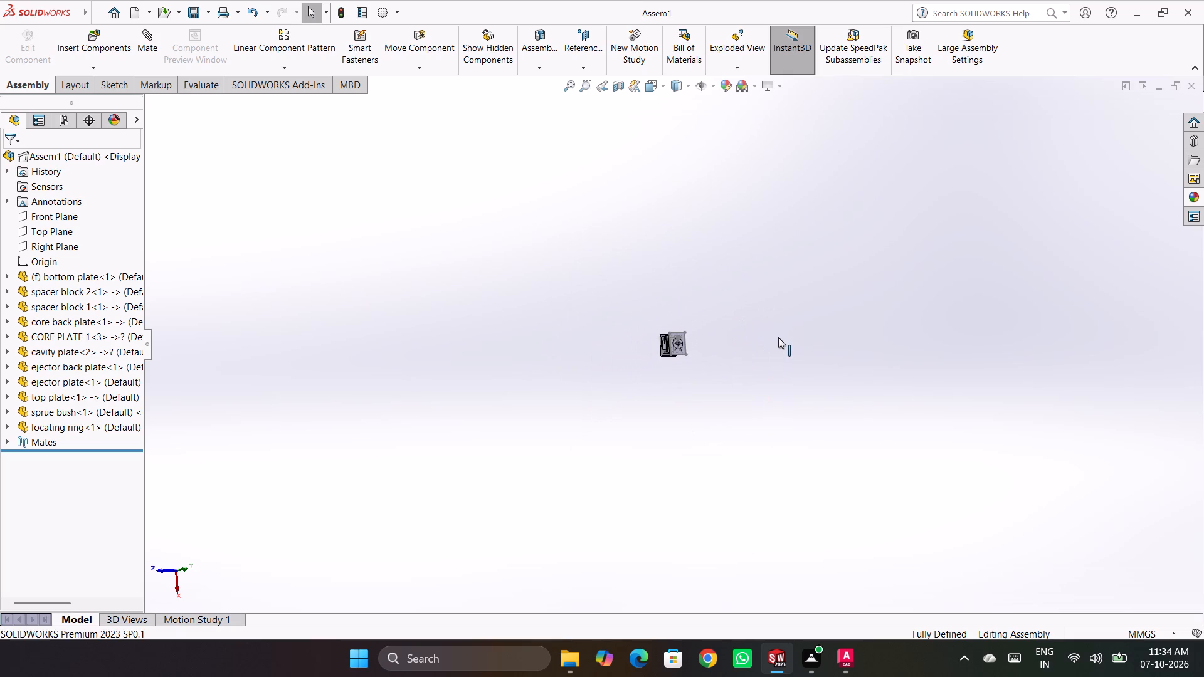
scroll(730, 355, "down", 6)
scroll(936, 318, "down", 1)
scroll(949, 307, "up", 7)
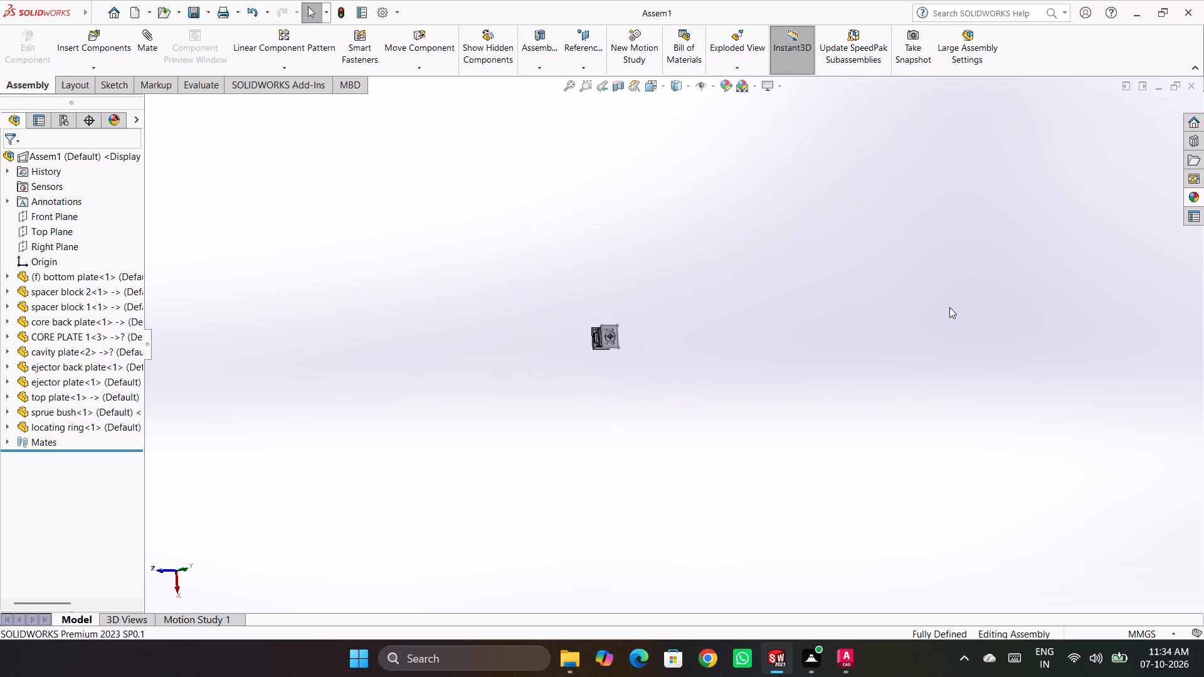
scroll(953, 310, "down", 8)
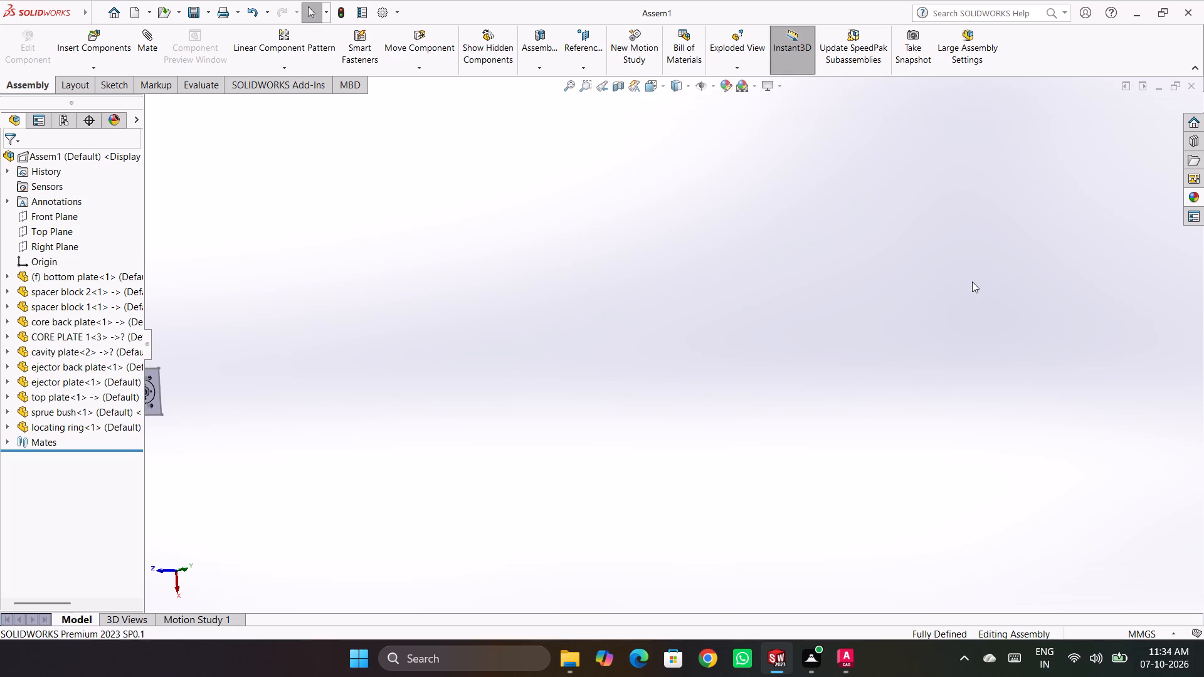
scroll(972, 281, "up", 9)
key("f")
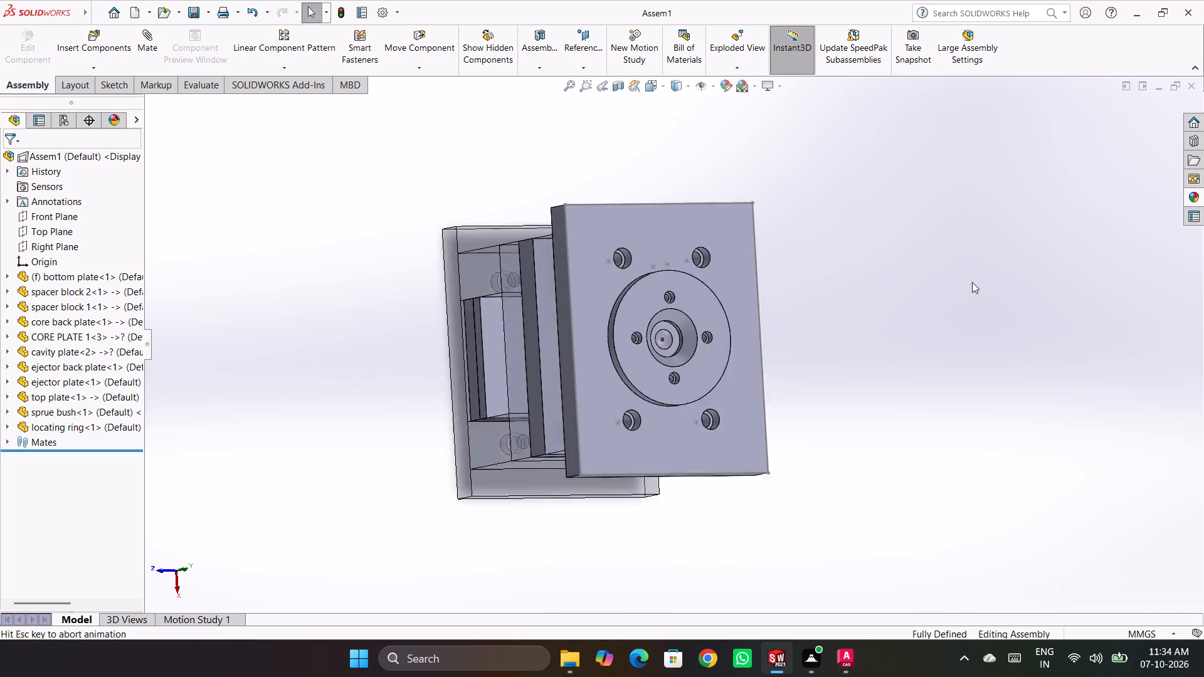
Compare the mould assembly in the isometric, bottom and right views, ending in the isometric view.
key("ctrl+7")
key("ctrl+6")
key("ctrl+7")
key("ctrl+6")
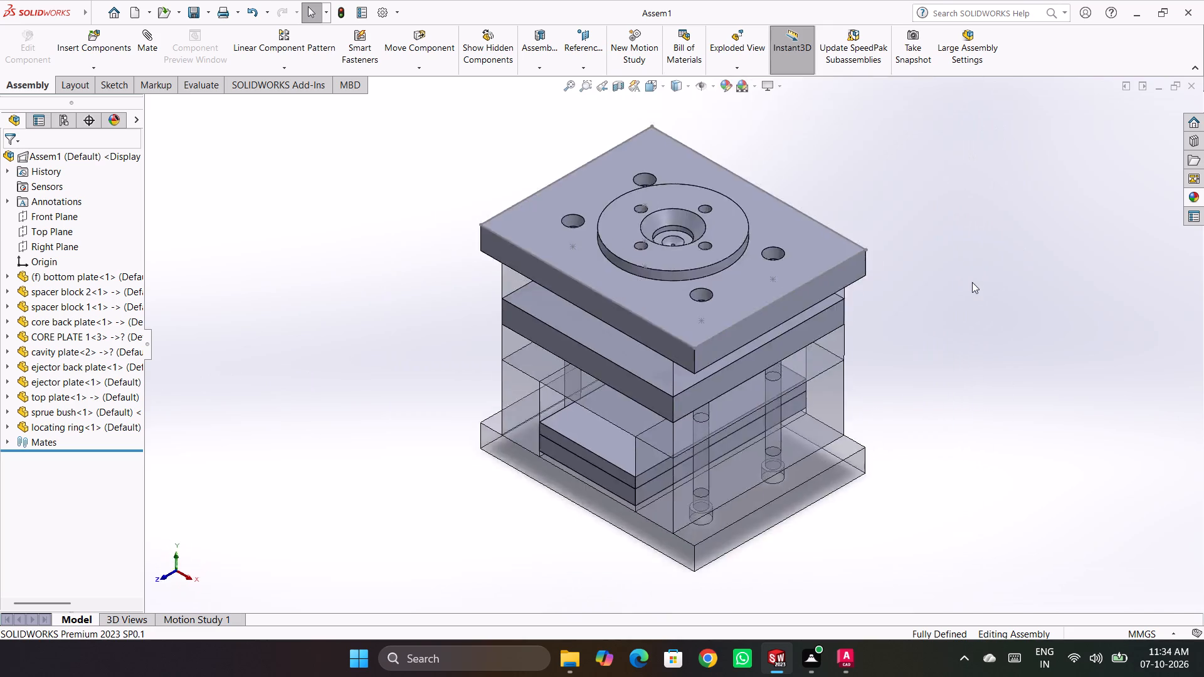
key("ctrl+7")
key("ctrl+6")
key("ctrl+7")
key("ctrl+7")
key("ctrl+7")
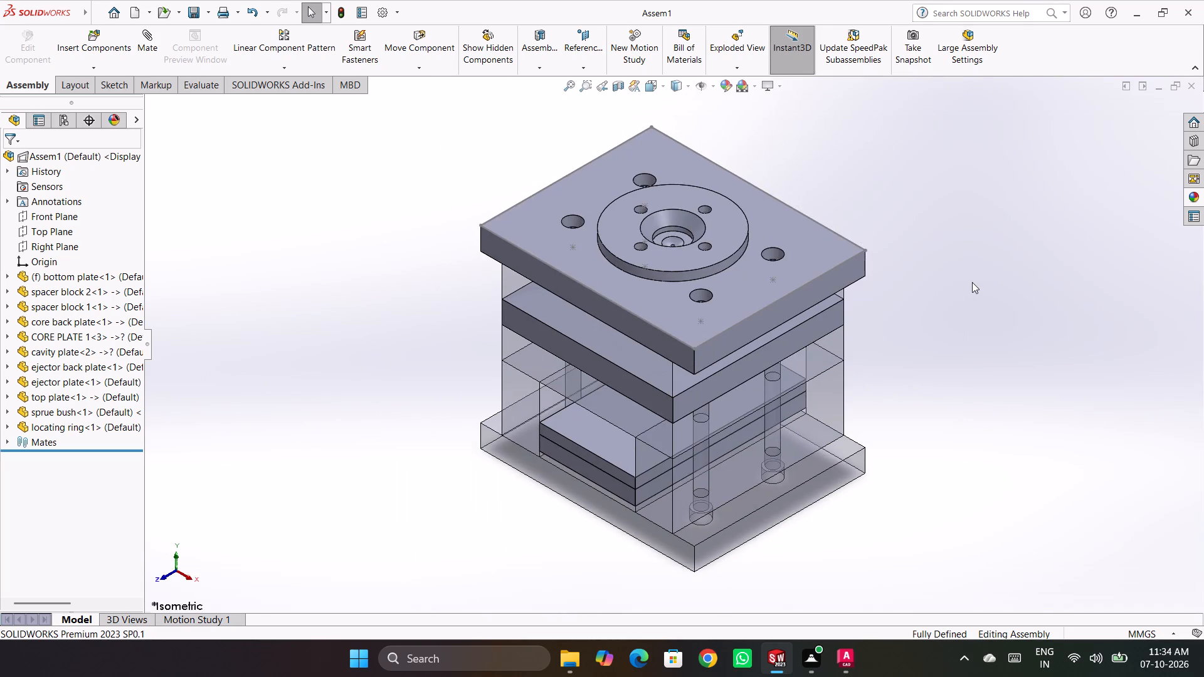
key("ctrl+4")
key("ctrl+7")
key("ctrl+4")
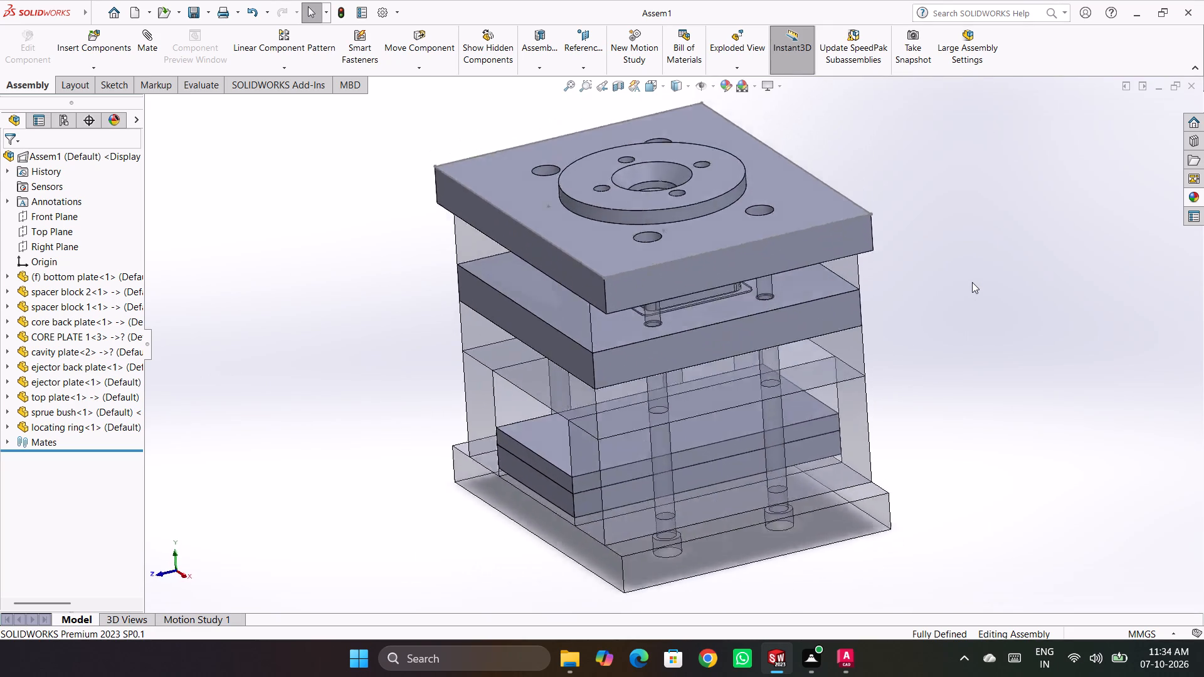
key("ctrl+7")
key("ctrl+4")
key("ctrl+7")
key("ctrl+4")
key("ctrl+7")
key("ctrl+4")
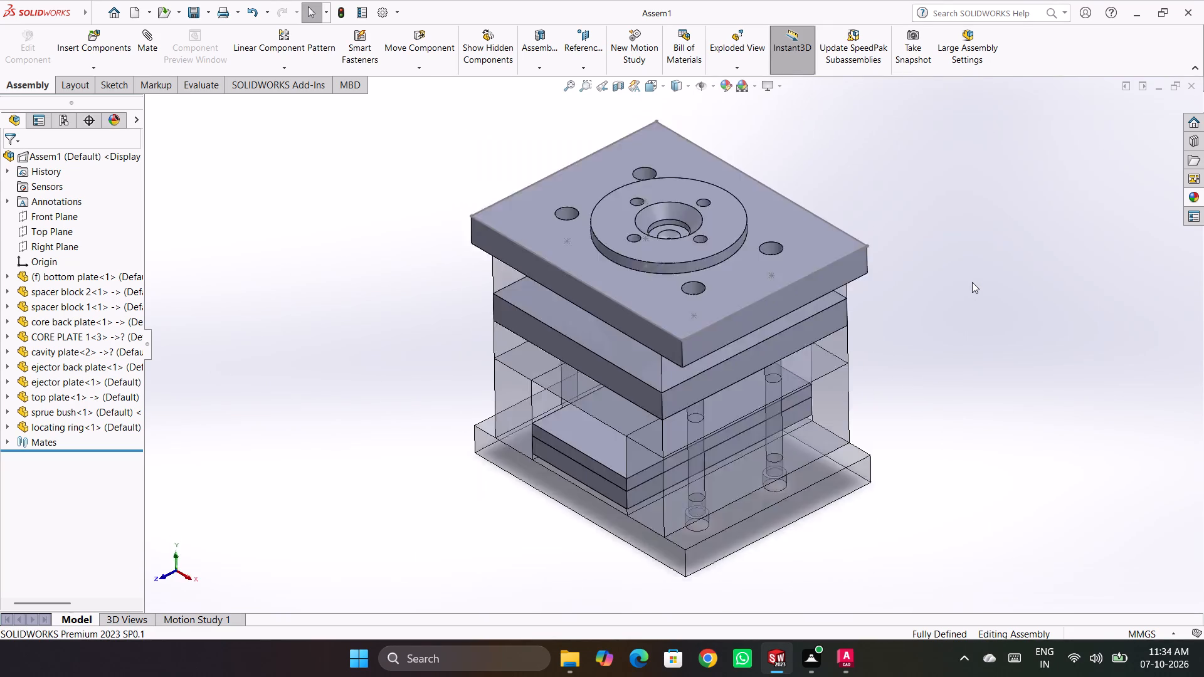
key("ctrl+7")
key("ctrl+4")
key("ctrl+7")
key("ctrl+4")
key("ctrl+7")
key("ctrl+4")
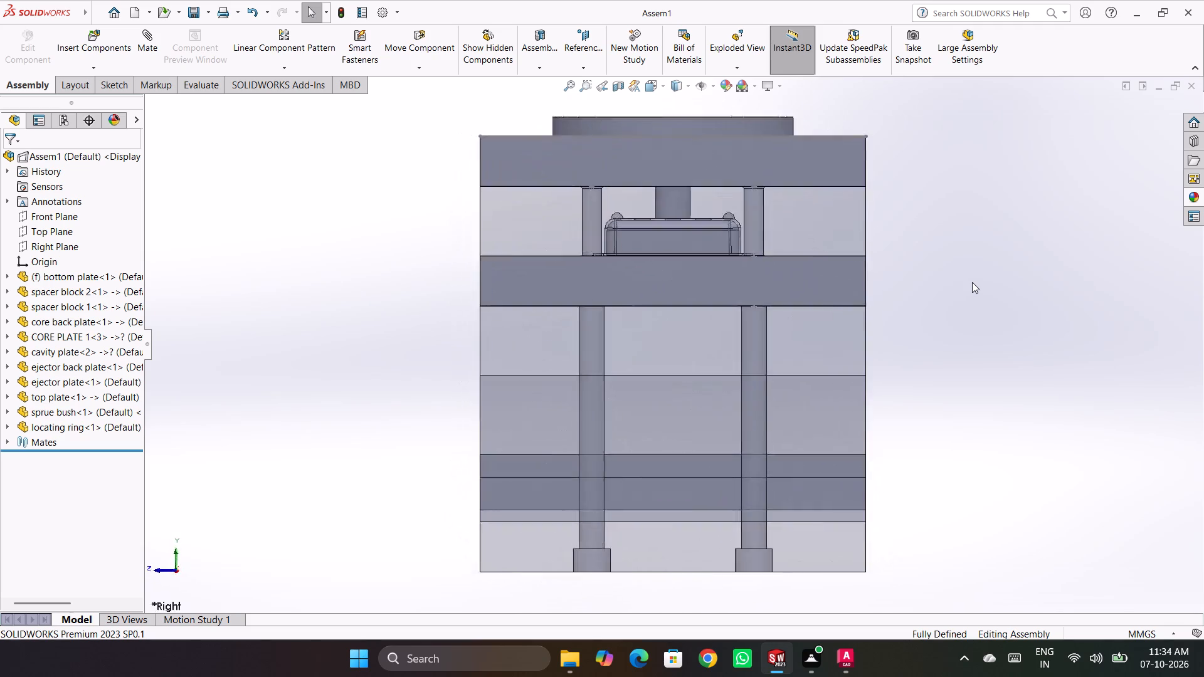
key("ctrl+7")
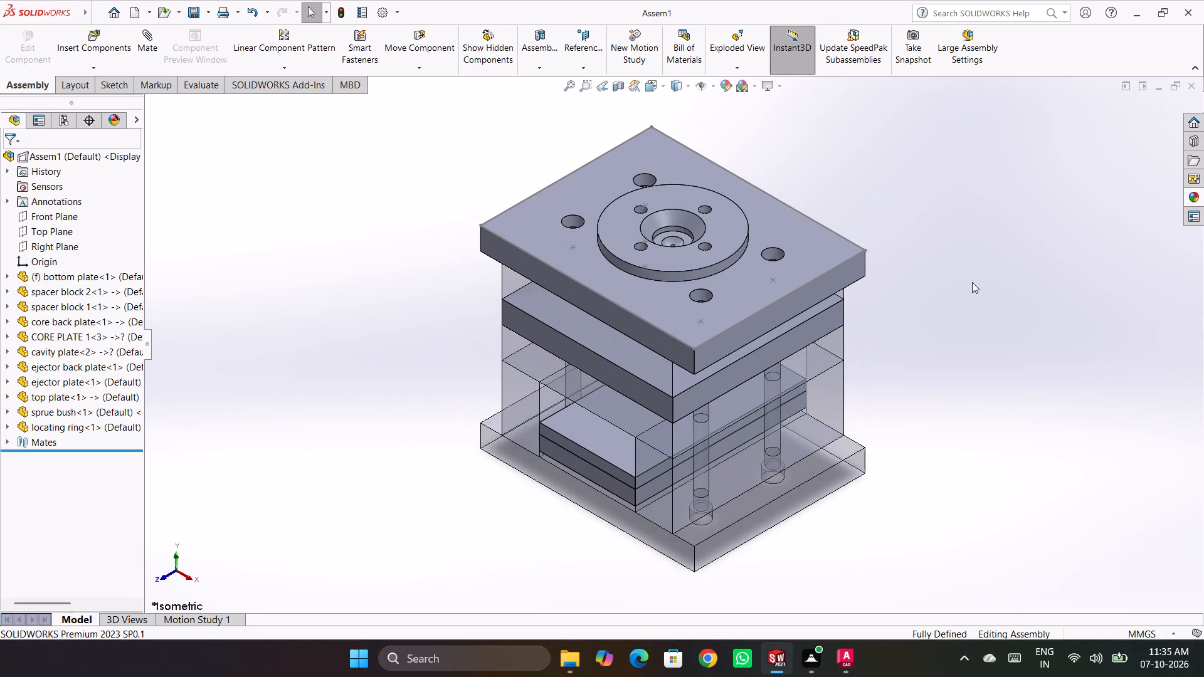
key("ctrl+7")
Compare the isometric view with straight-on views of the mould assembly, ending facing its front side.
key("ctrl+8")
key("ctrl+6")
key("ctrl+7")
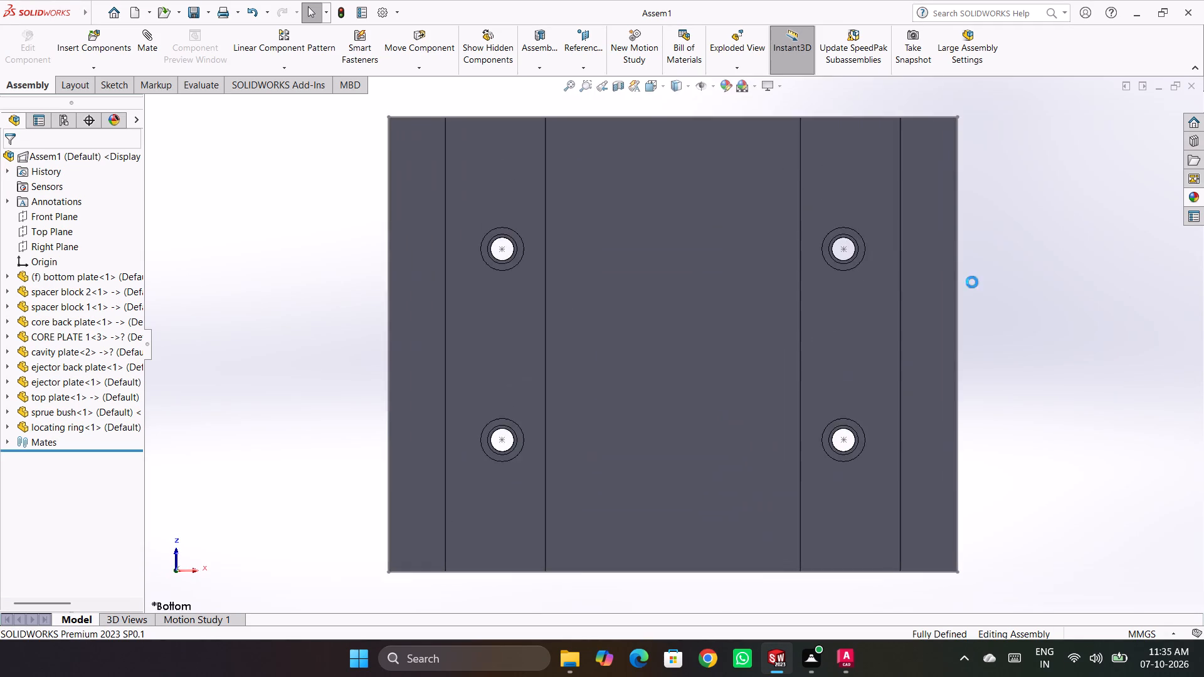
key("ctrl+8")
key("ctrl+8")
key("ctrl+8")
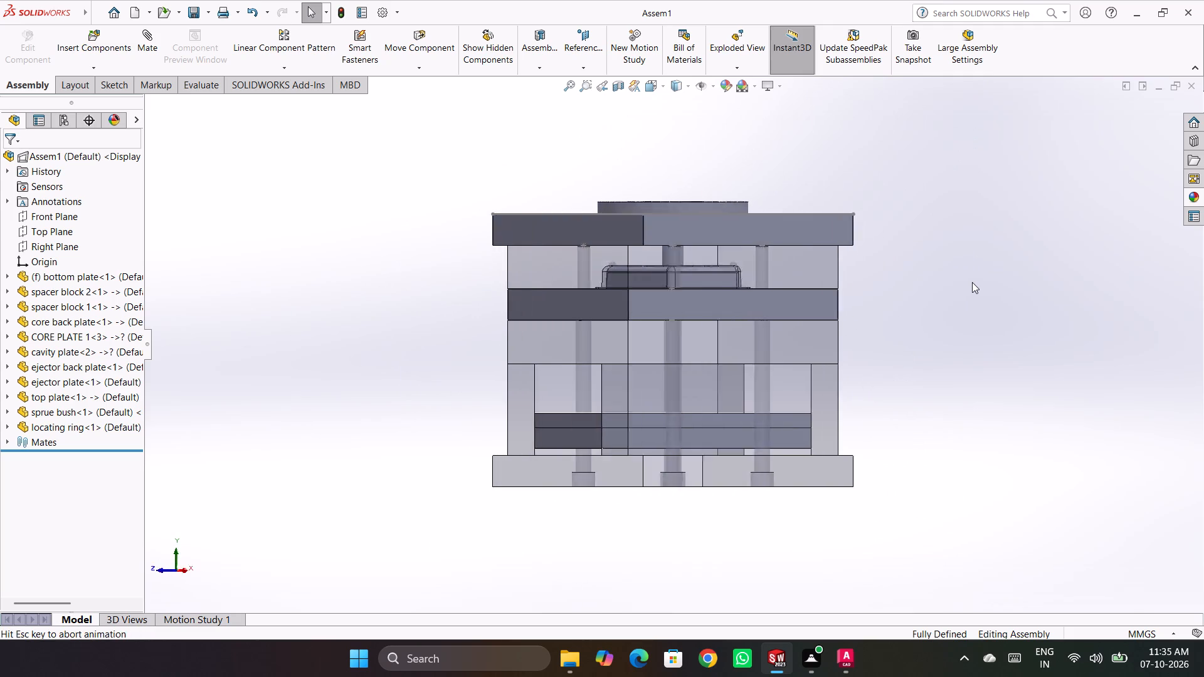
key("ctrl+7")
key("ctrl+8")
key("ctrl+7")
key("ctrl+8")
key("ctrl+7")
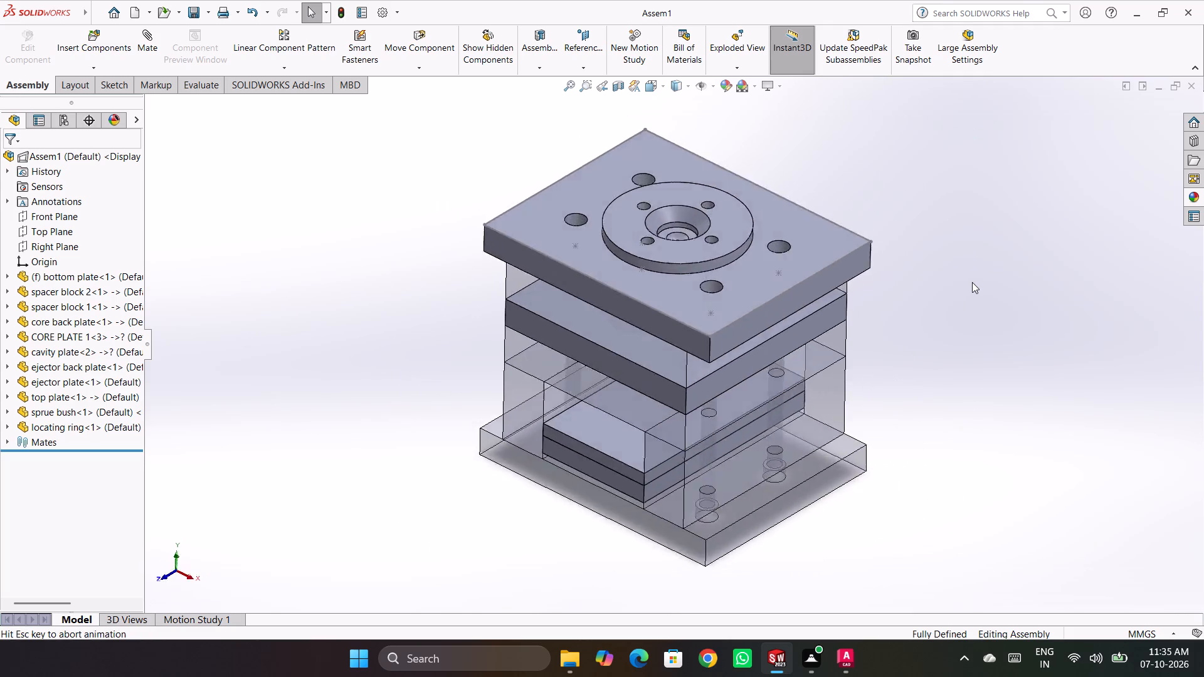
key("ctrl+8")
key("ctrl+7")
key("ctrl+8")
key("ctrl+7")
key("ctrl+8")
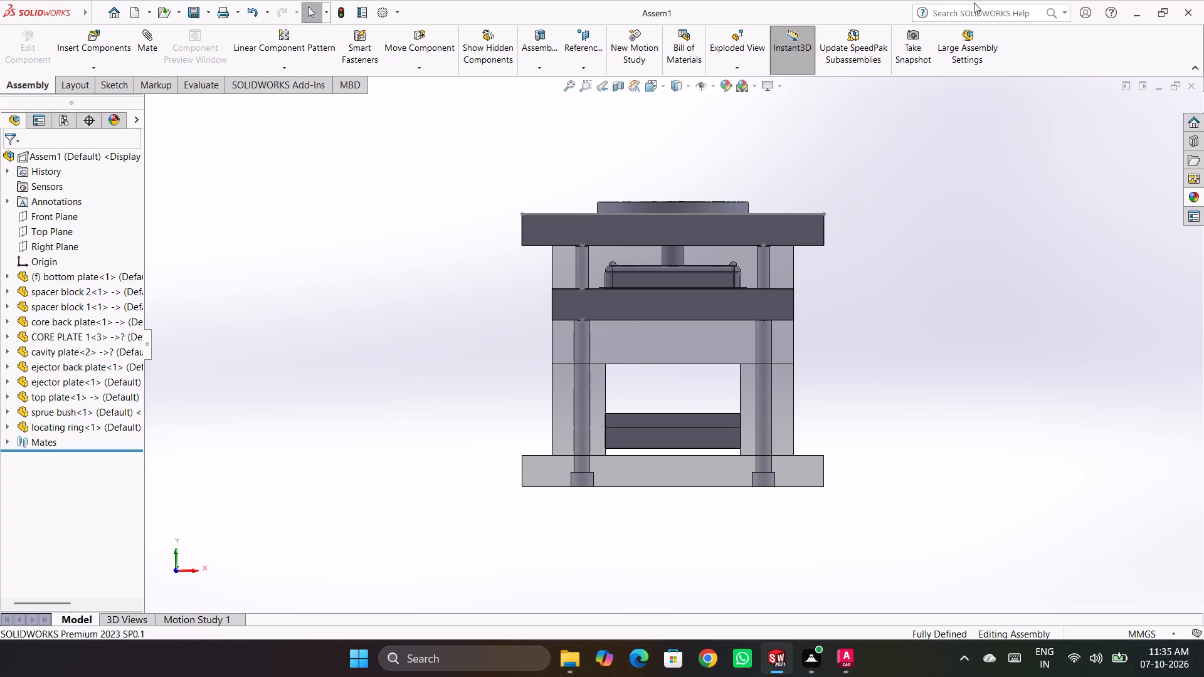
Make the CORE PLATE 1 component transparent in the assembly.
right_click(743, 302)
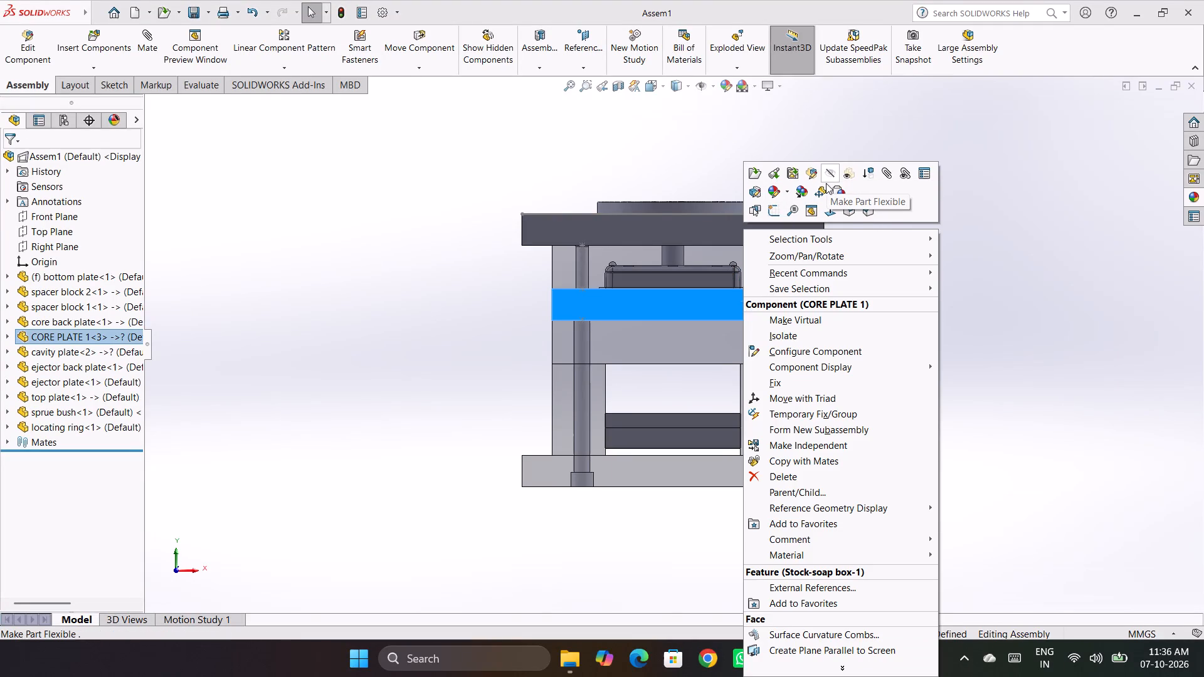
left_click(850, 175)
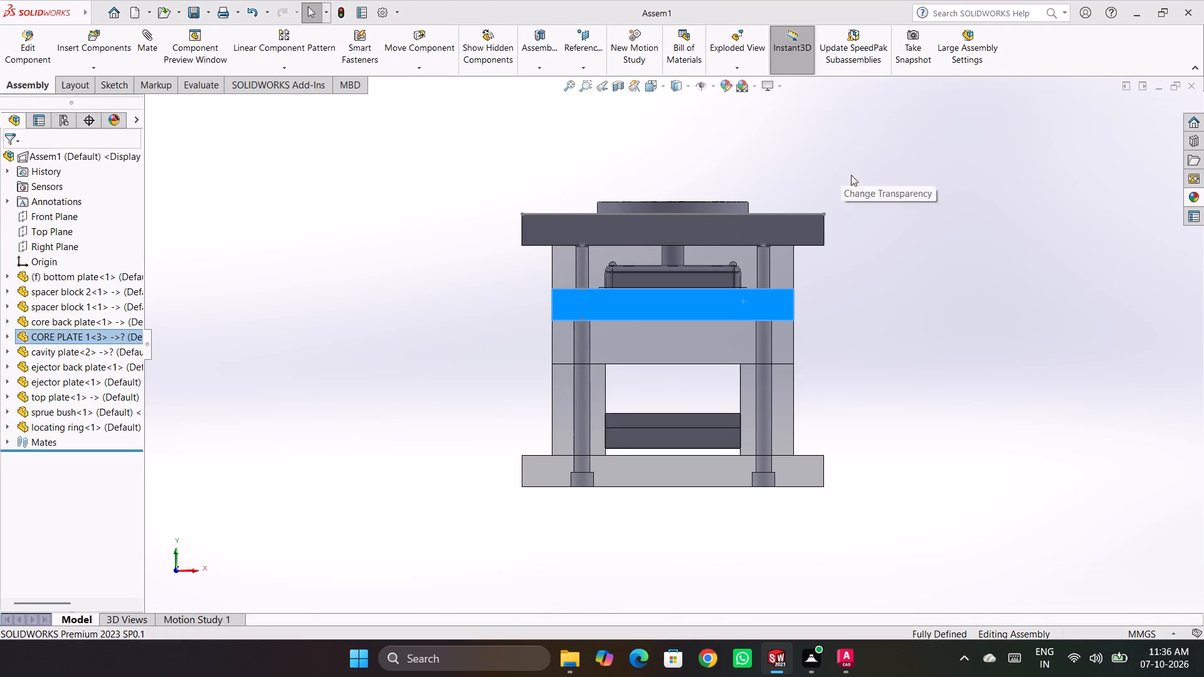
left_click(927, 261)
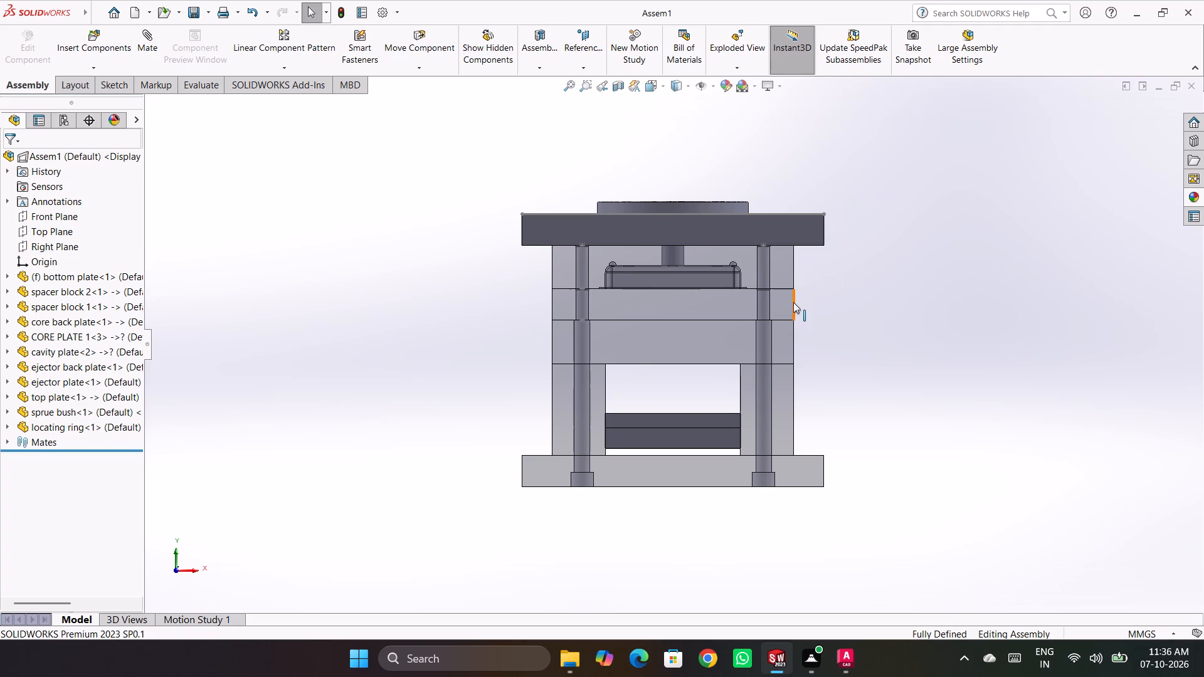
Examine the bolt holes and soap box cavity through the transparent plates from the front and several angles, ending in the isometric view.
scroll(585, 293, "down", 4)
scroll(598, 347, "down", 2)
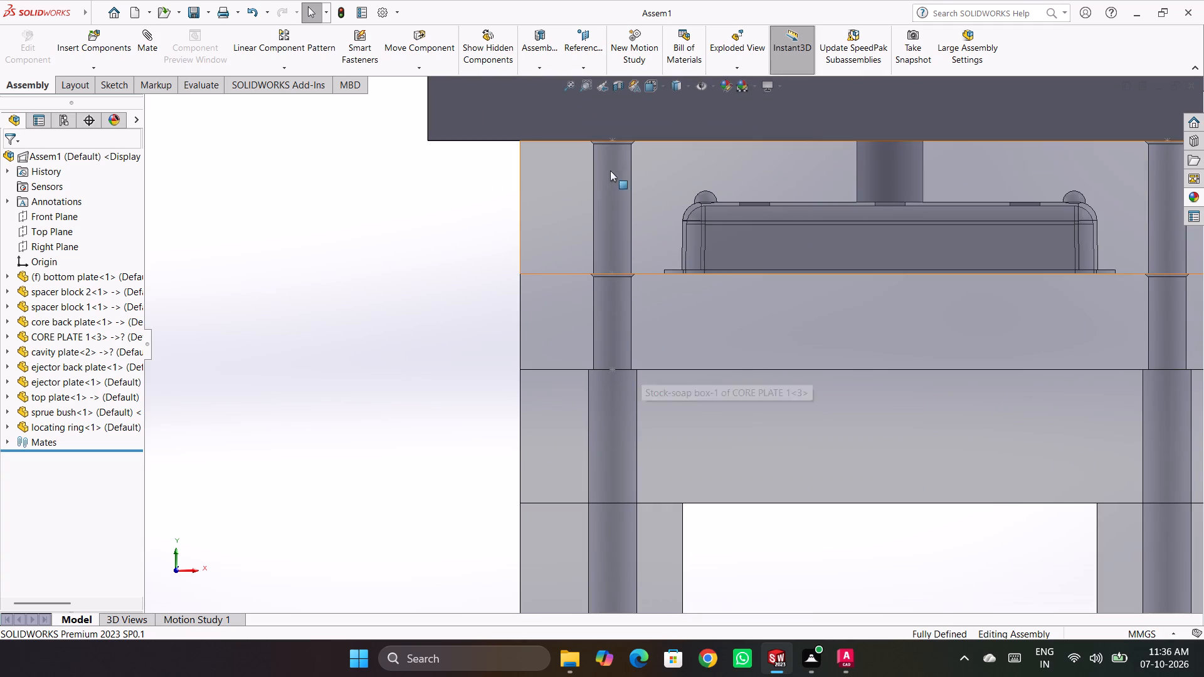
scroll(597, 345, "up", 3)
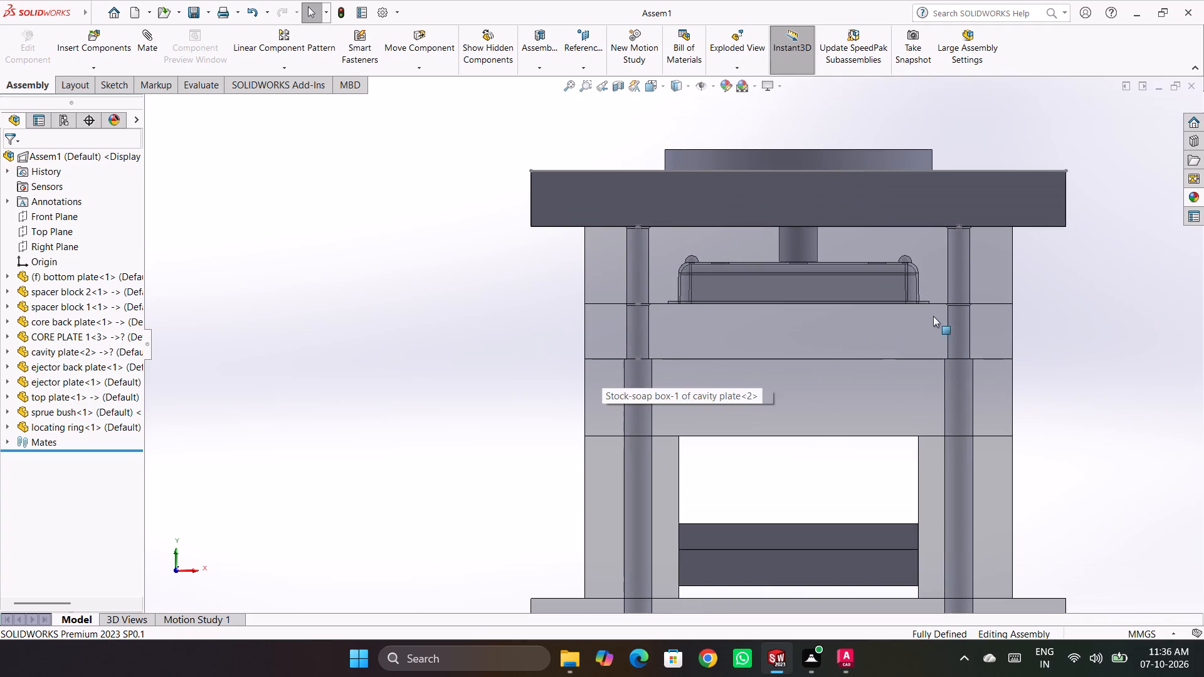
scroll(500, 245, "up", 4)
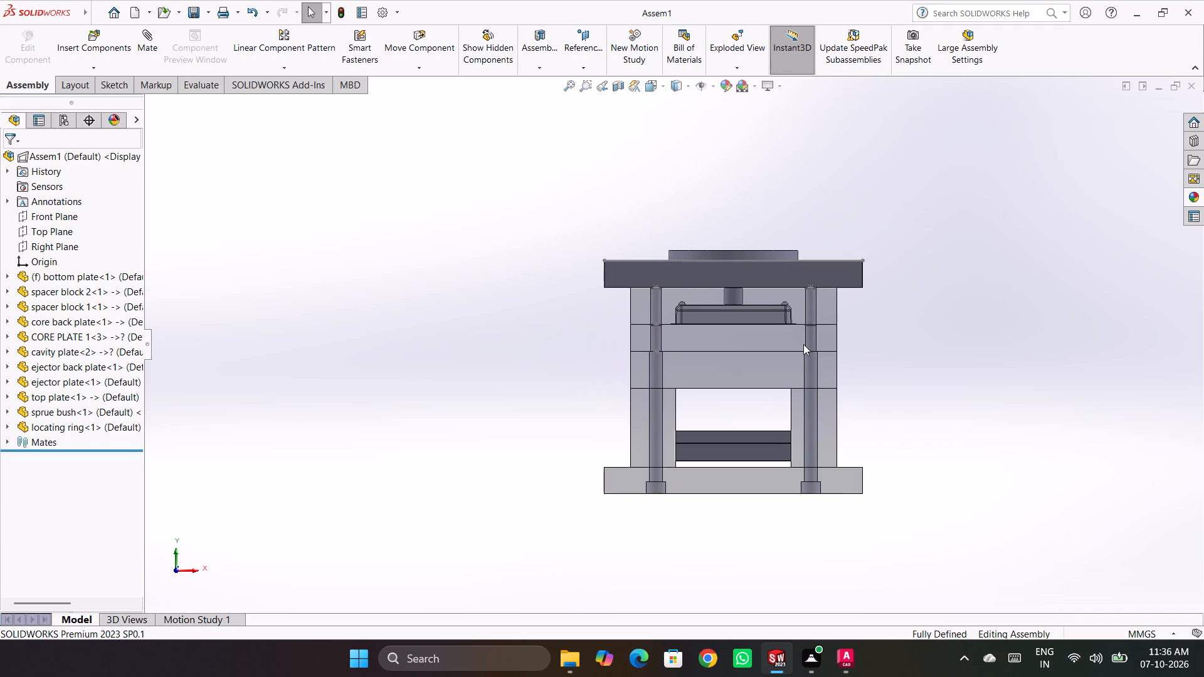
scroll(877, 391, "down", 1)
middle_click_drag(877, 384, 832, 391)
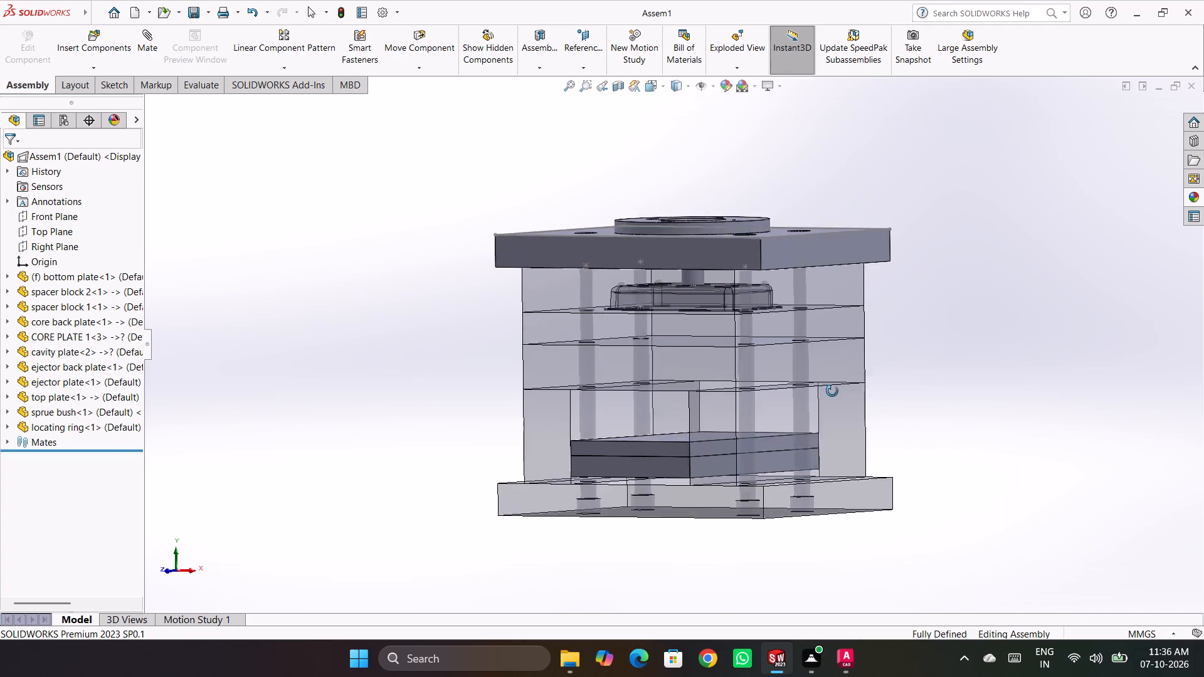
middle_click_drag(832, 391, 881, 397)
middle_click_drag(863, 393, 754, 528)
scroll(791, 406, "up", 1)
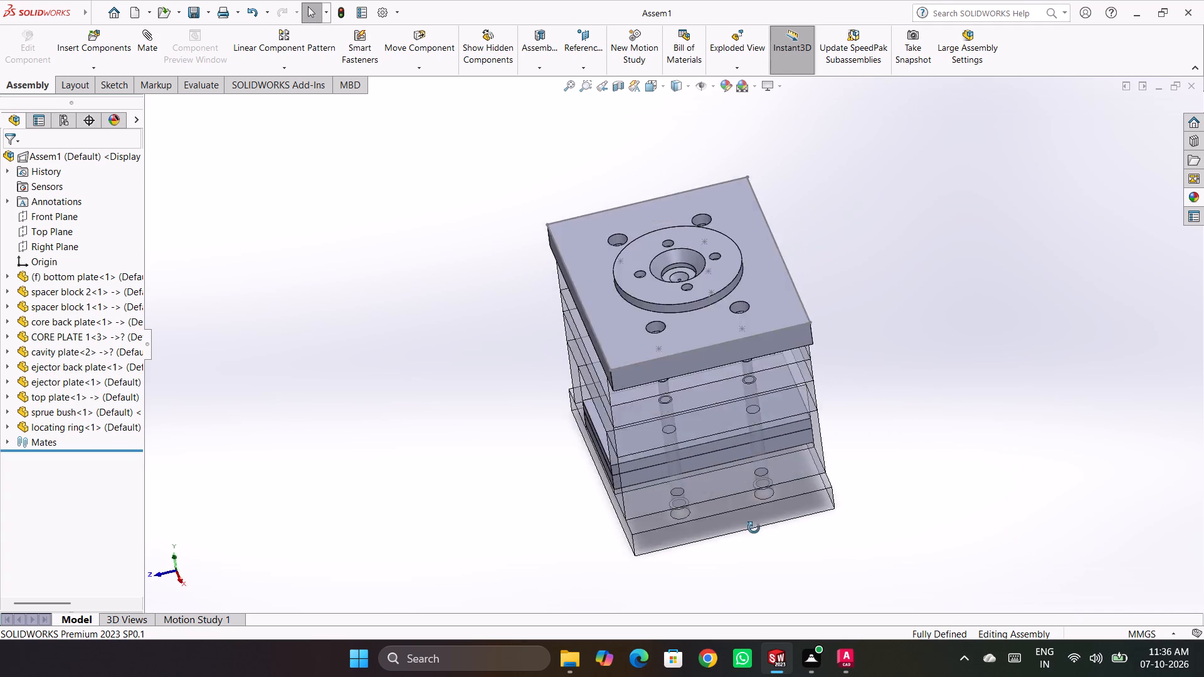
middle_click_drag(754, 528, 915, 484)
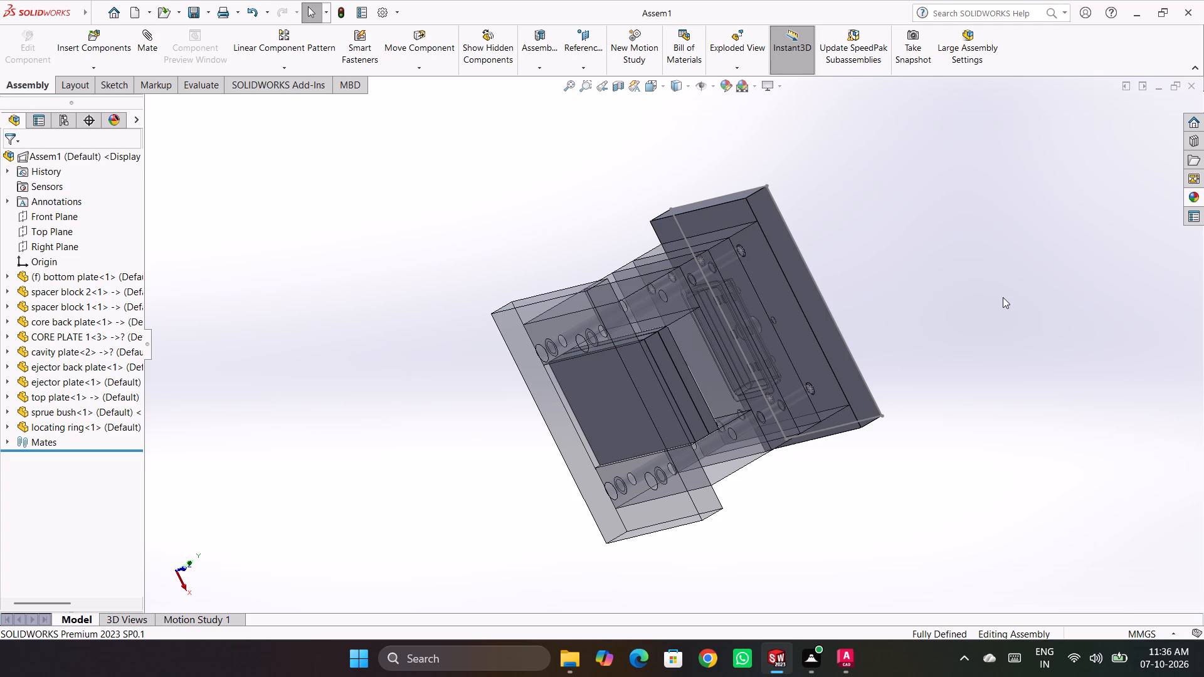
key("ctrl+7")
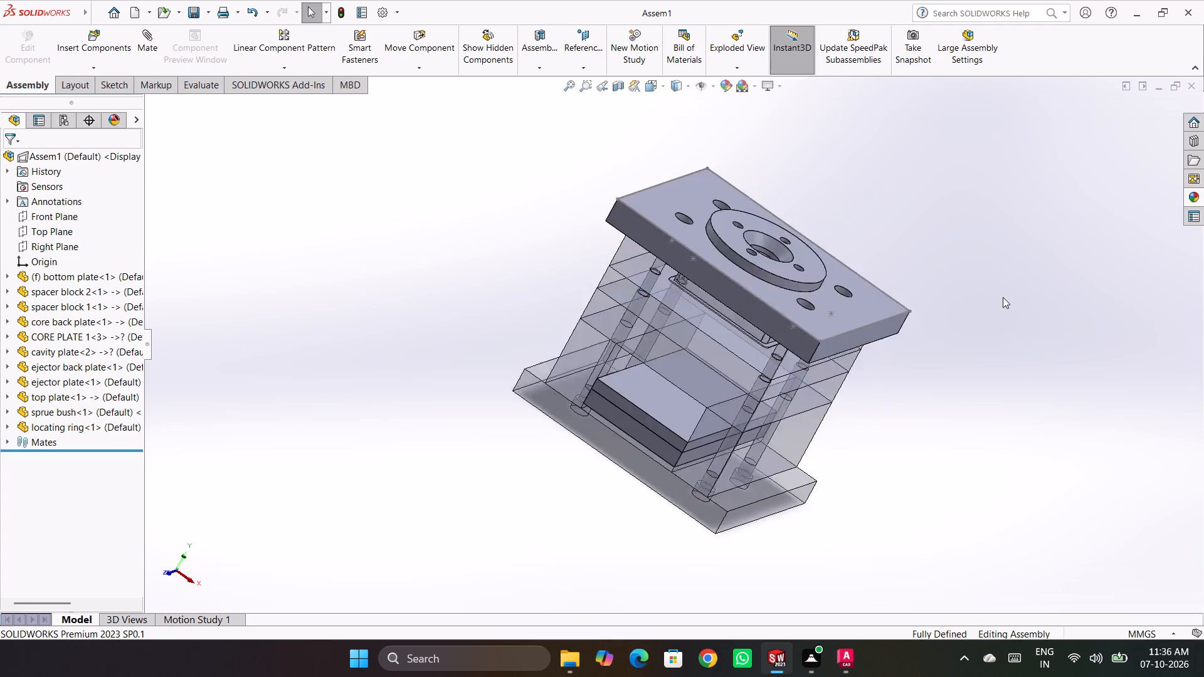
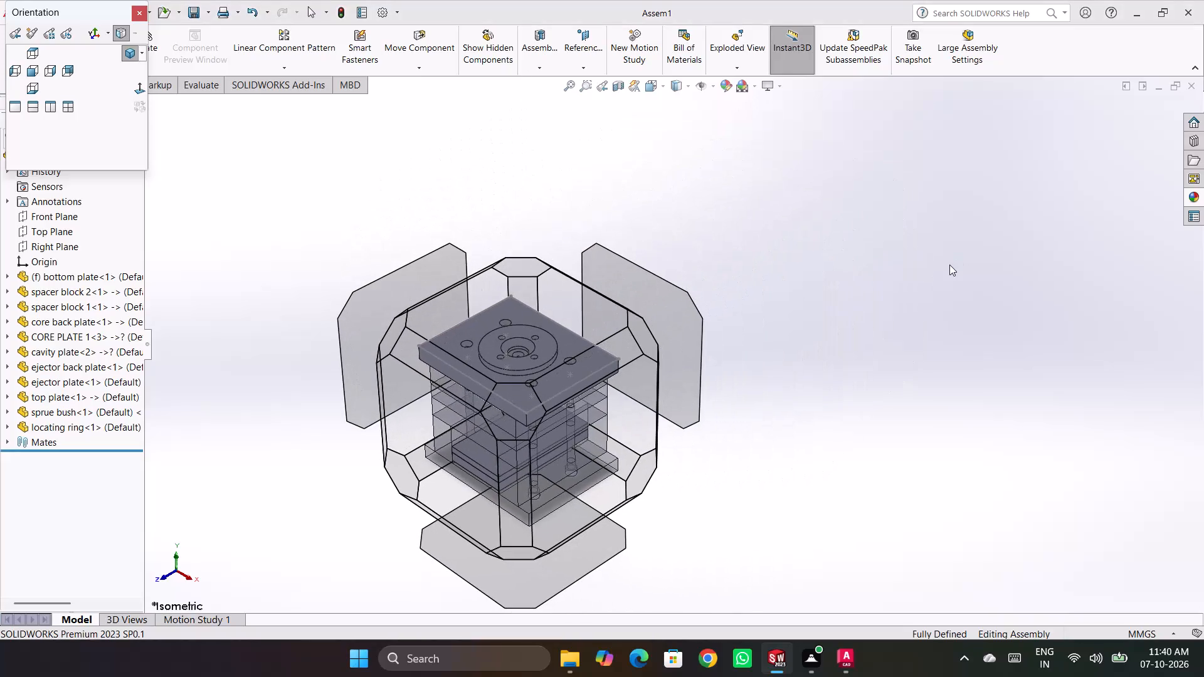
Open the cavity plate component of the mould assembly as a separate part.
left_click(949, 265)
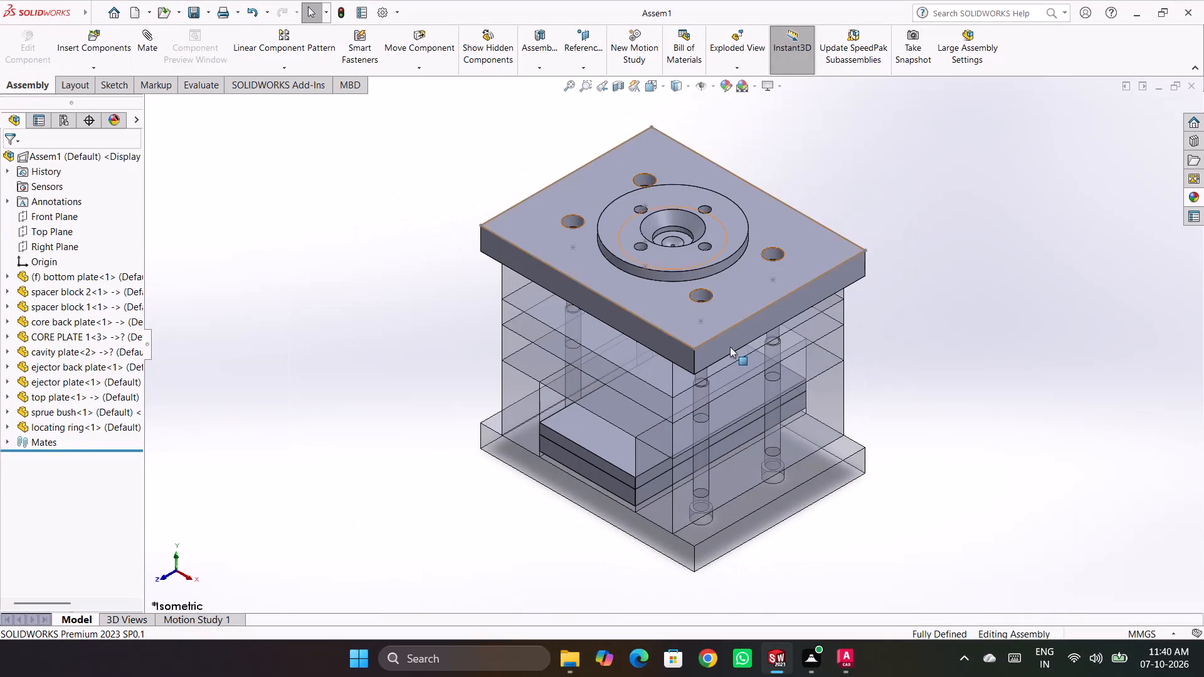
left_click(914, 332)
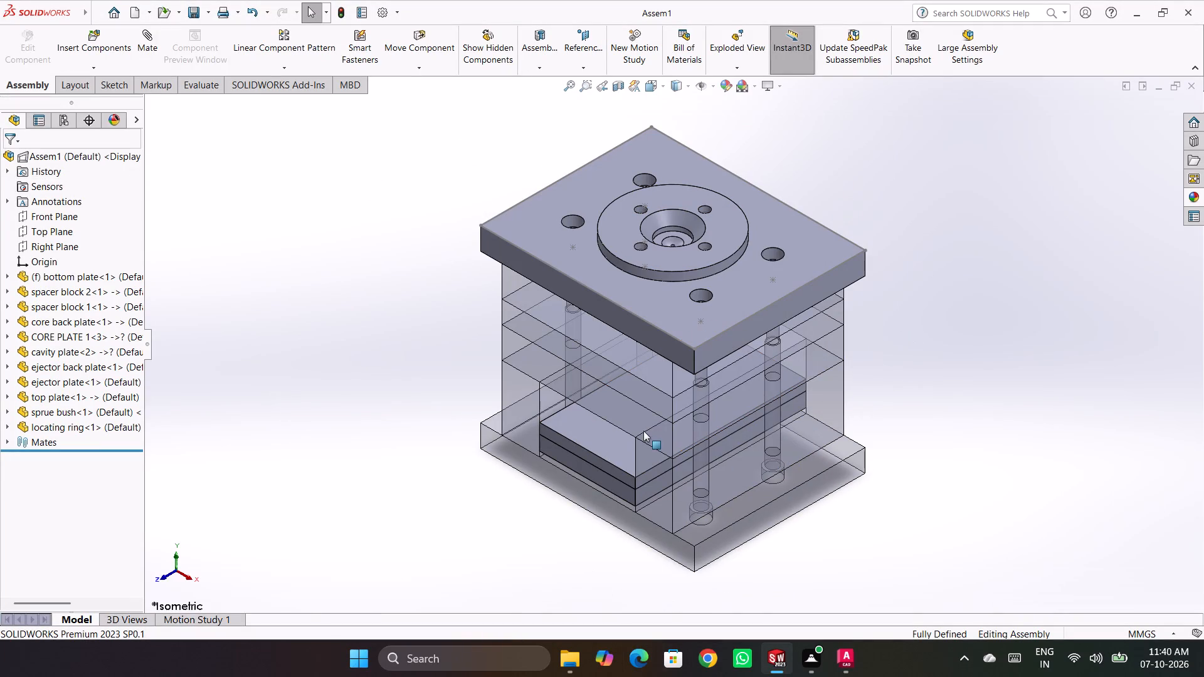
left_click(1045, 240)
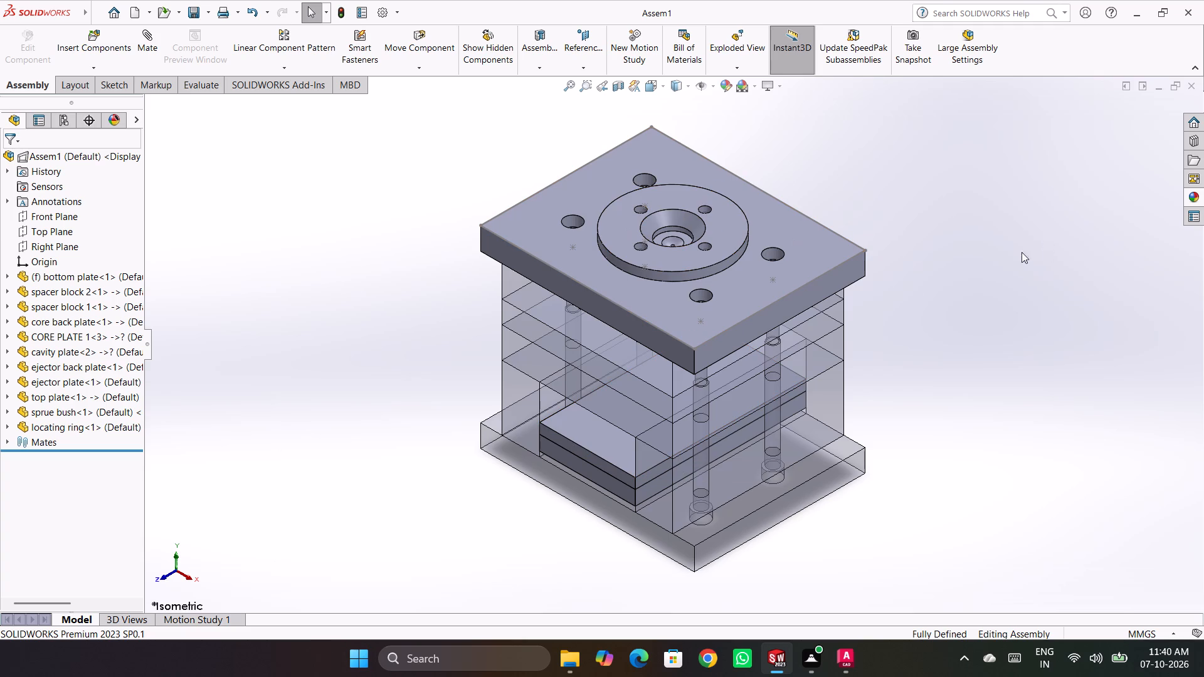
right_click(636, 341)
left_click(623, 354)
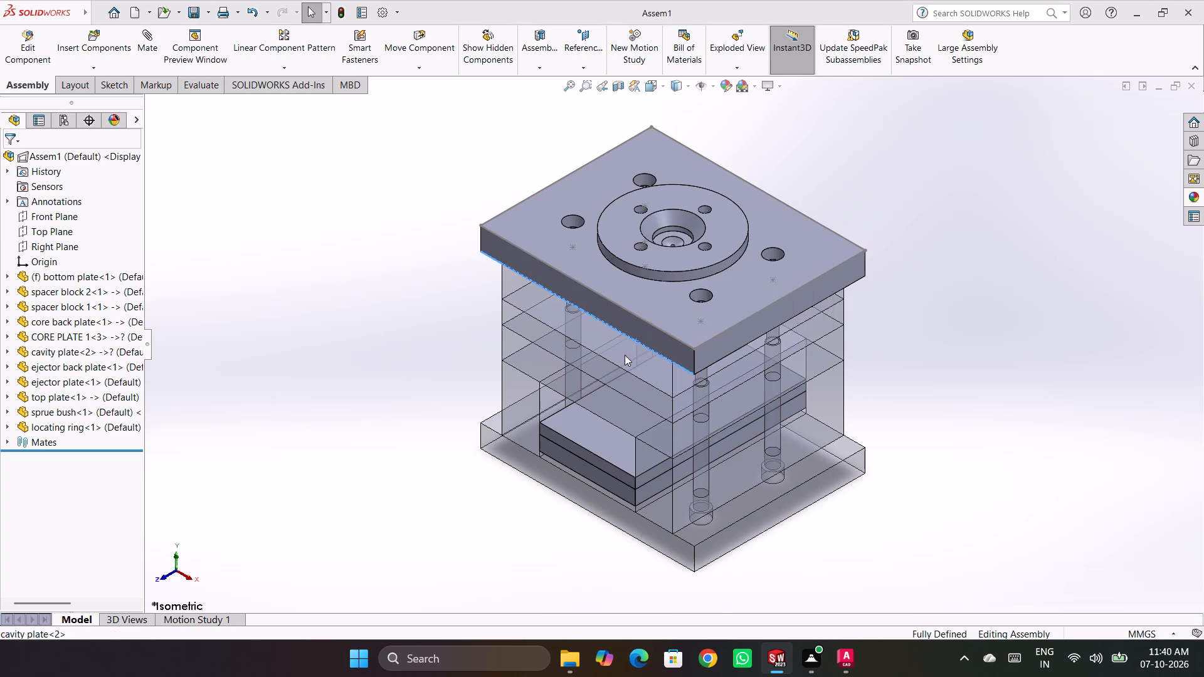
right_click(620, 350)
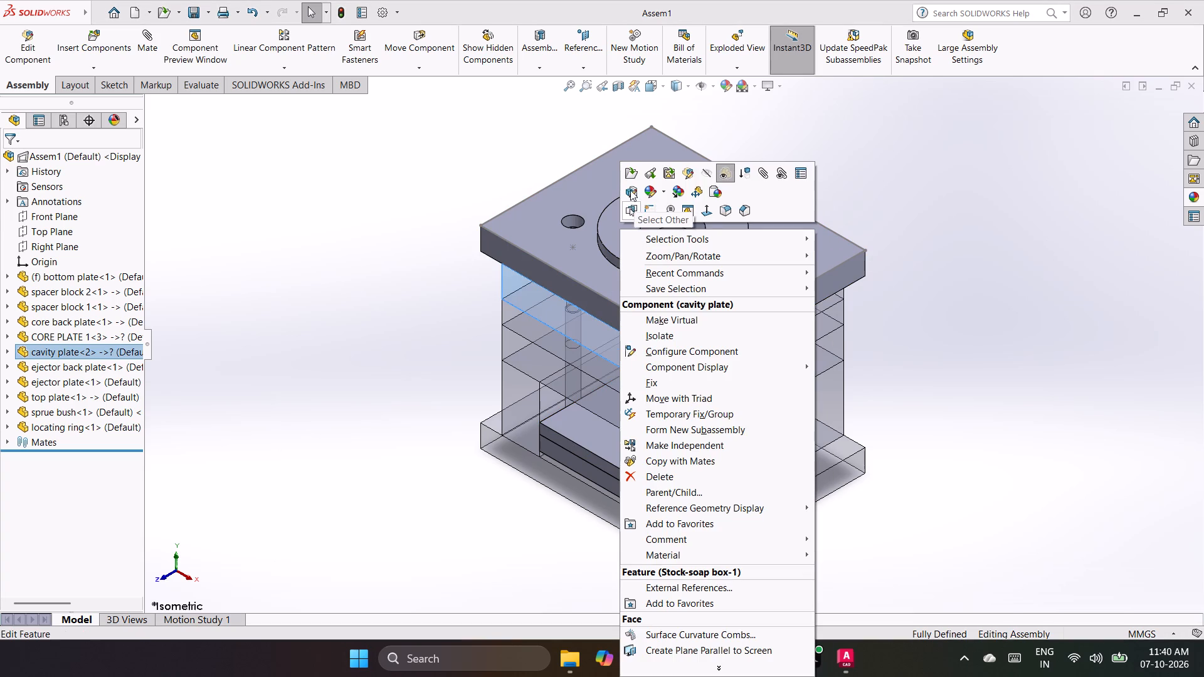
left_click(630, 172)
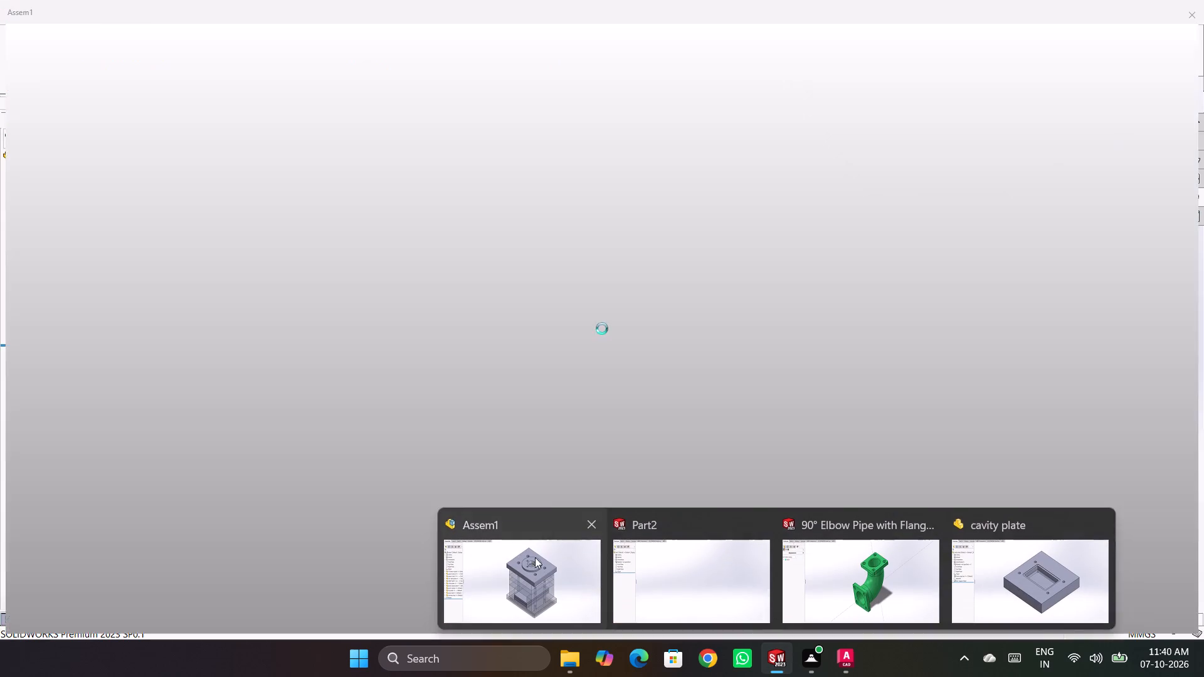
Return to the Assem1 assembly and examine the cavity plate, soap box cavity and bolt holes up close from below the top plate.
left_click(524, 564)
middle_click_drag(475, 548, 502, 520)
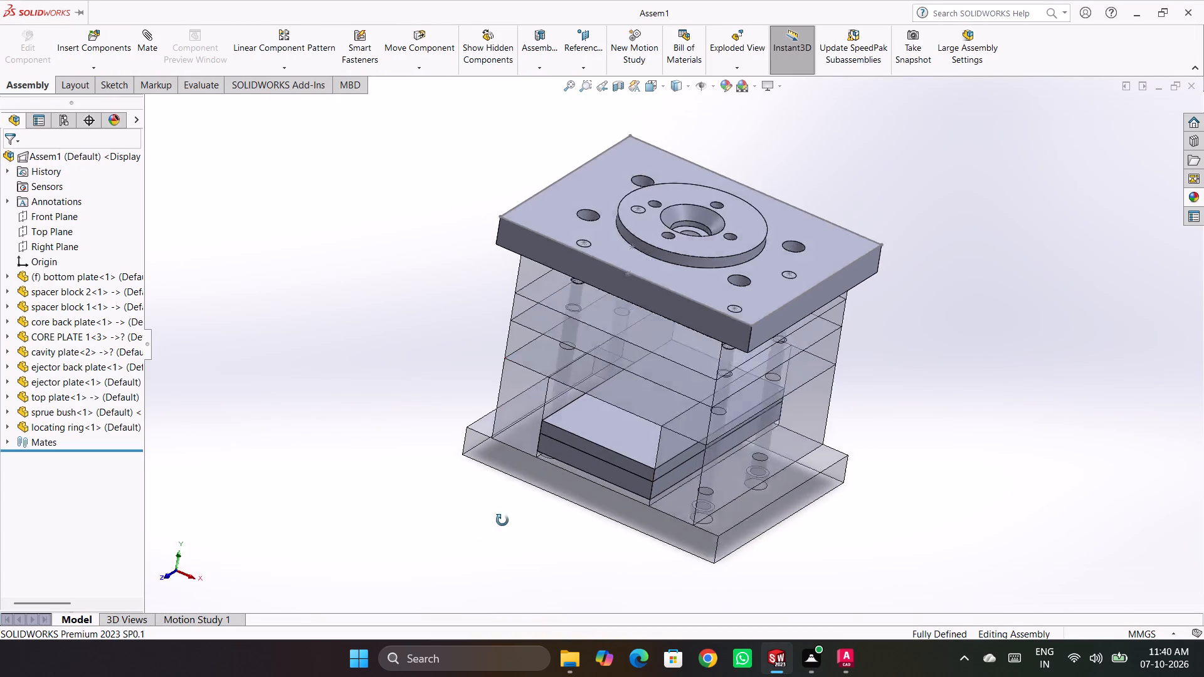
middle_click_drag(502, 520, 519, 499)
scroll(519, 499, "up", 1)
scroll(584, 301, "down", 5)
scroll(494, 303, "down", 1)
middle_click_drag(504, 306, 531, 300)
scroll(531, 300, "up", 1)
middle_click_drag(531, 300, 522, 270)
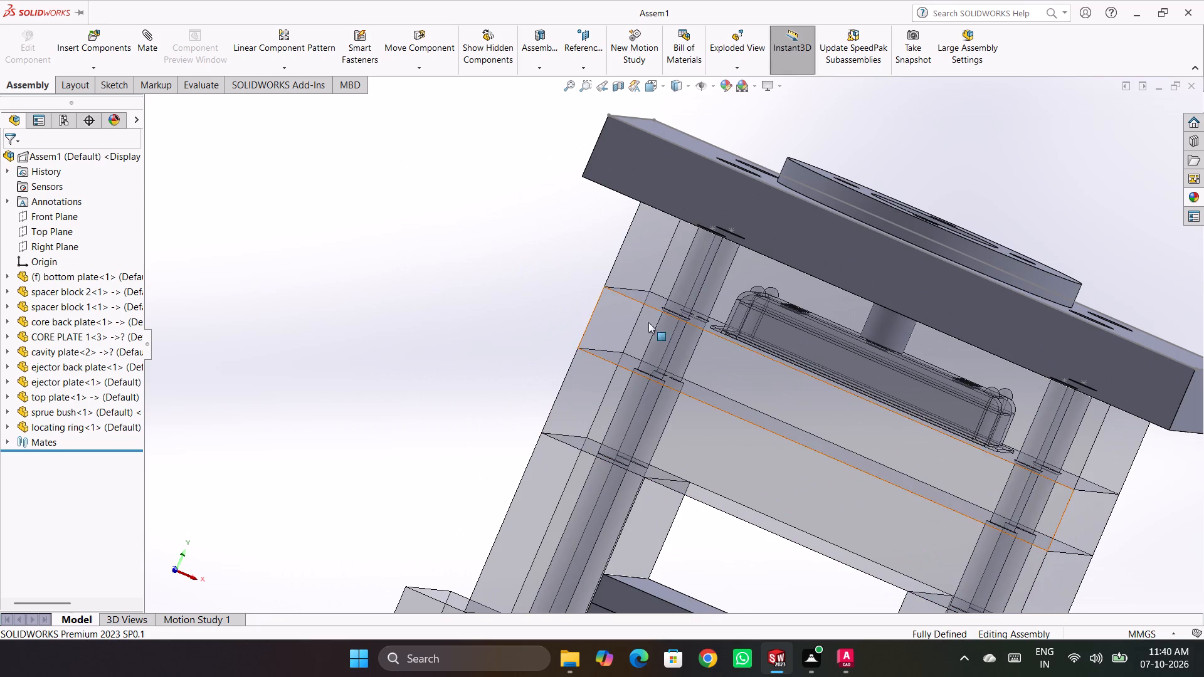
right_click(638, 260)
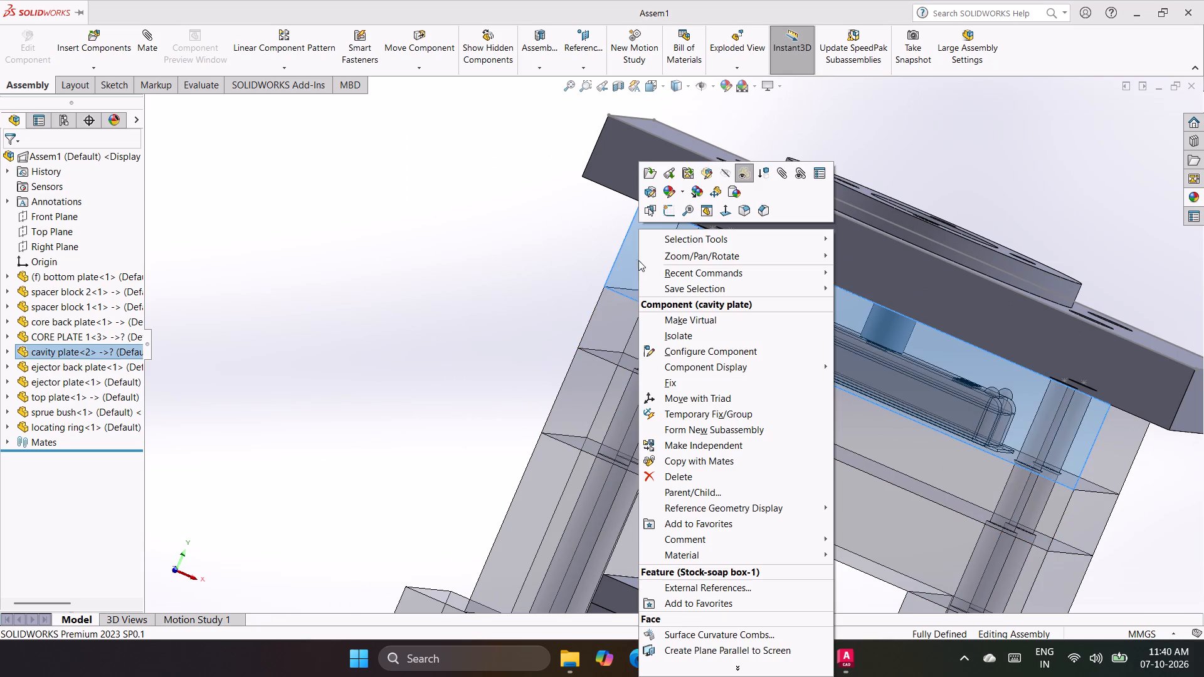
left_click(462, 272)
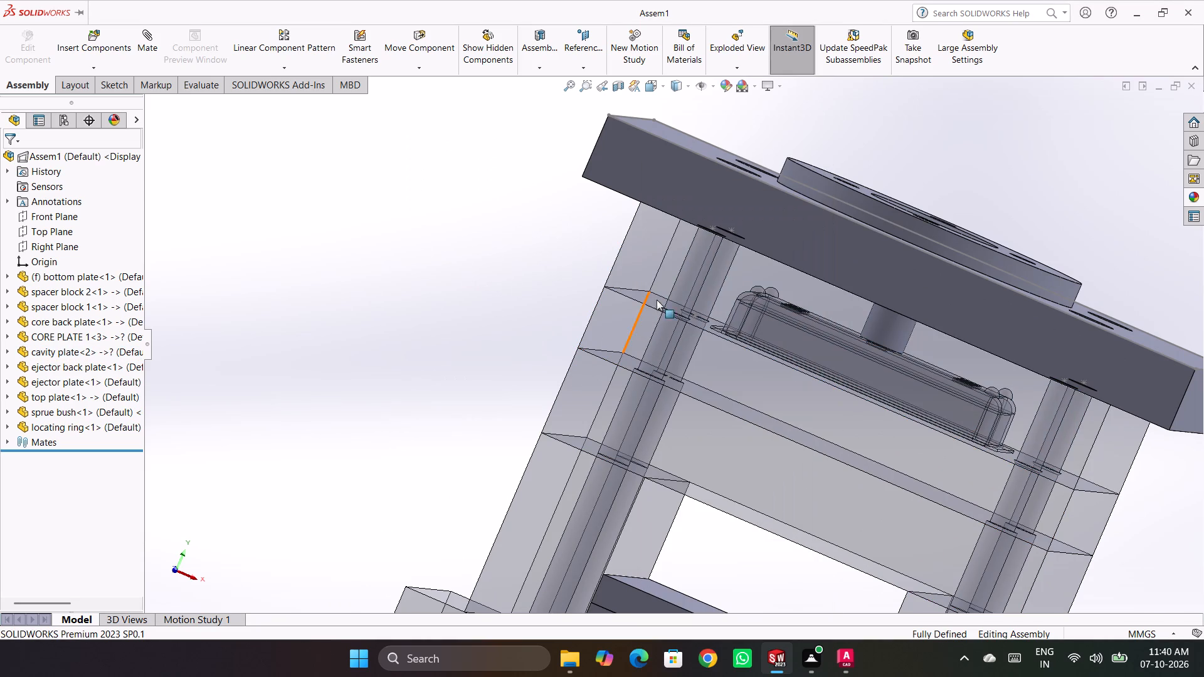
right_click(649, 260)
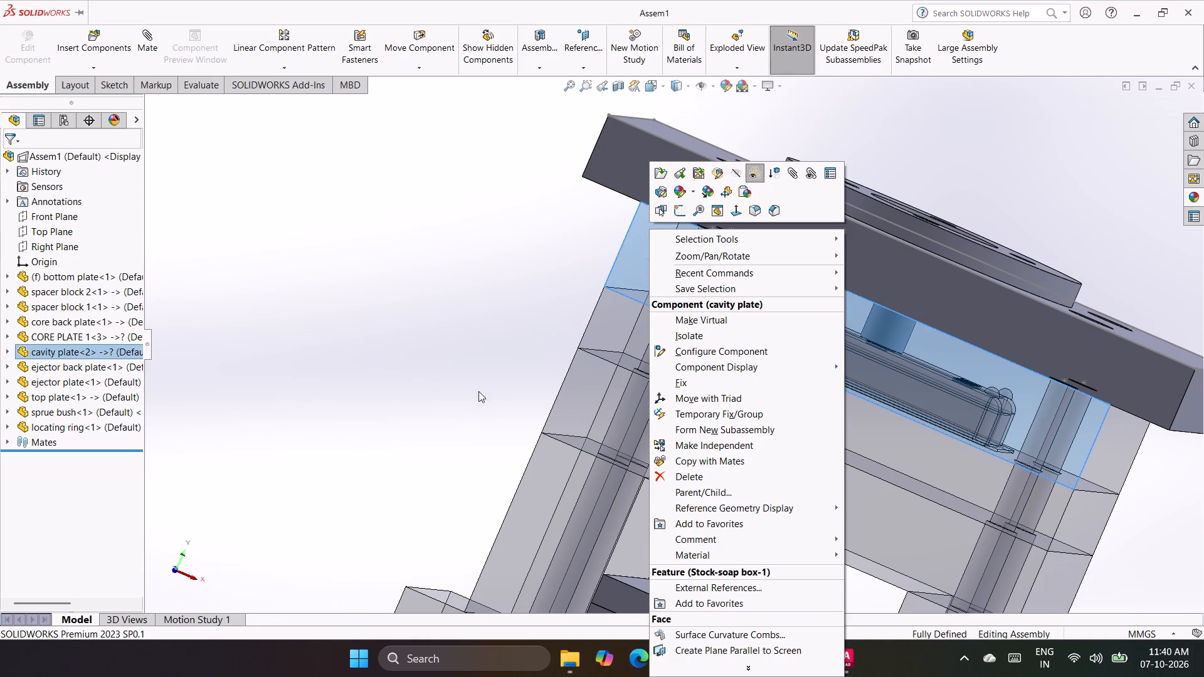
left_click(445, 313)
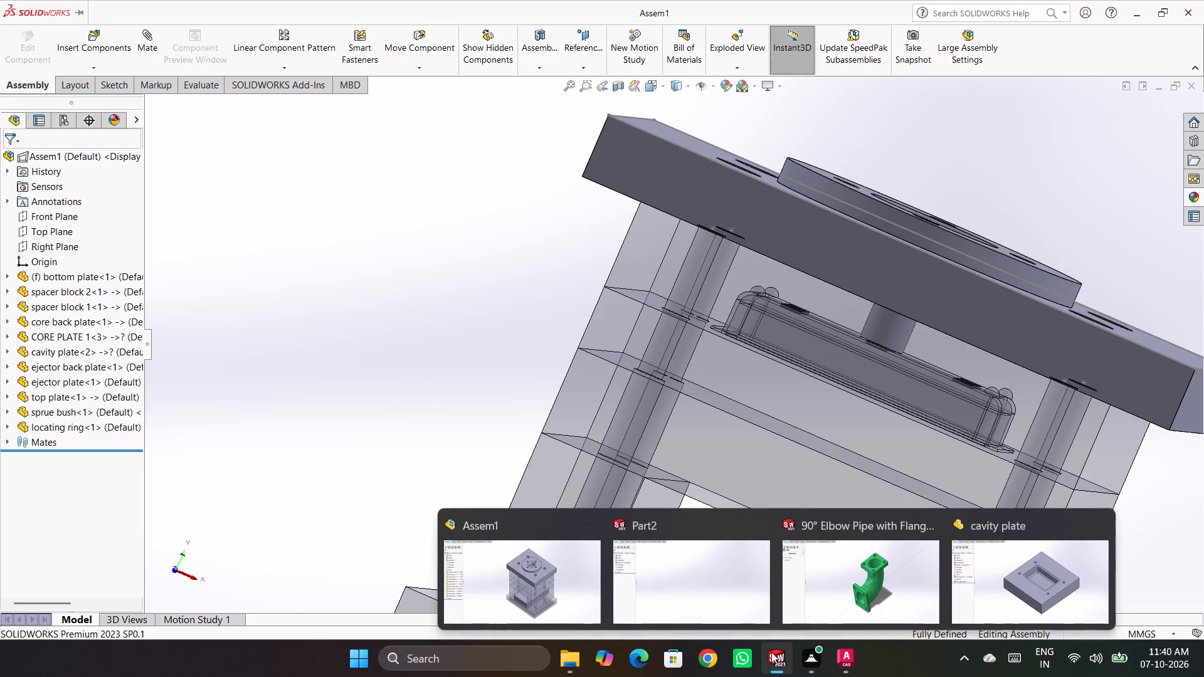
Switch to the cavity plate part and examine its tapped holes, underside and side faces.
left_click(1003, 592)
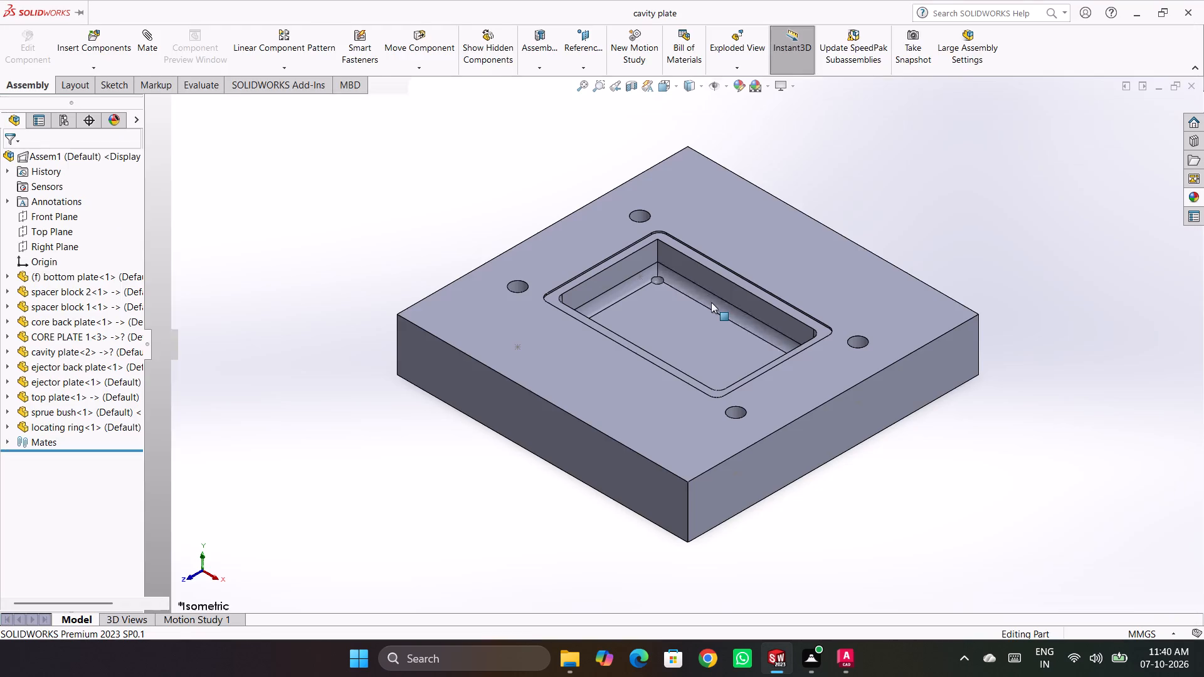
middle_click_drag(857, 149, 638, 182)
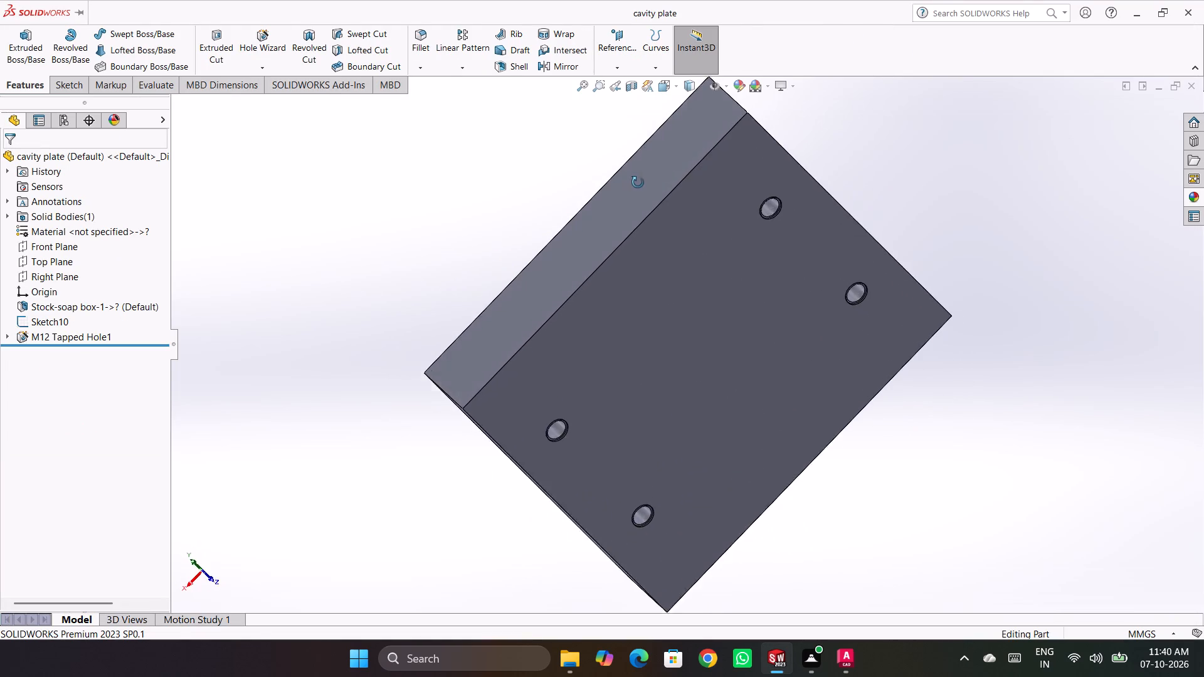
middle_click_drag(638, 182, 704, 567)
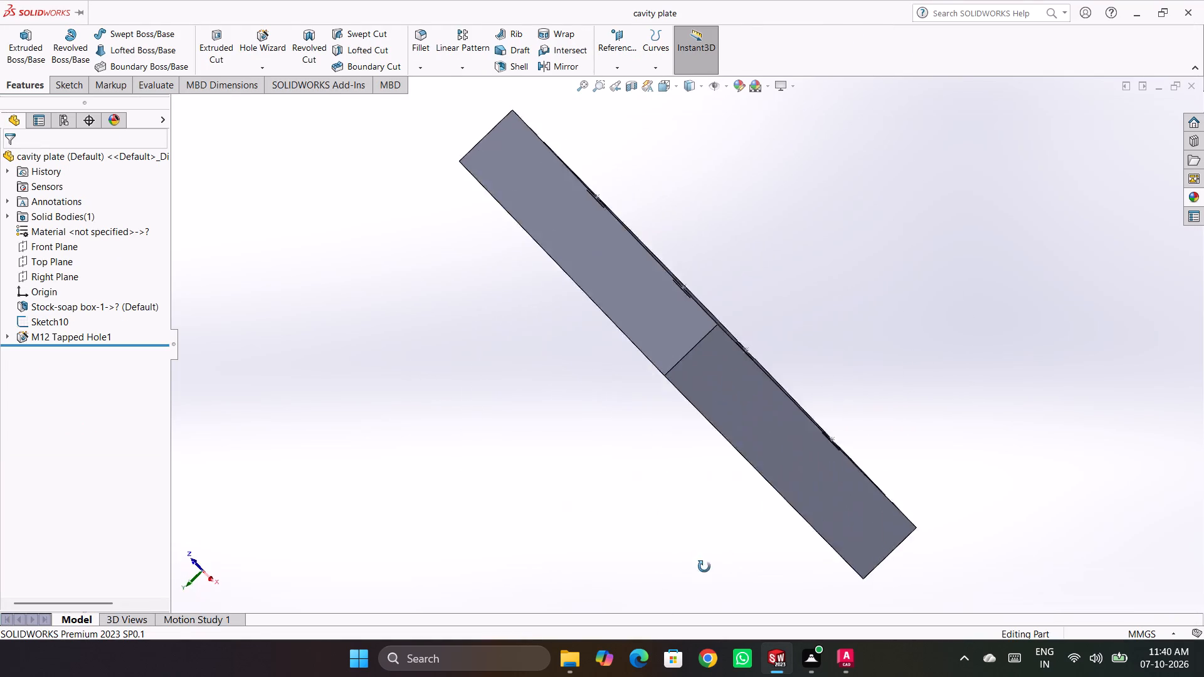
middle_click_drag(704, 567, 652, 434)
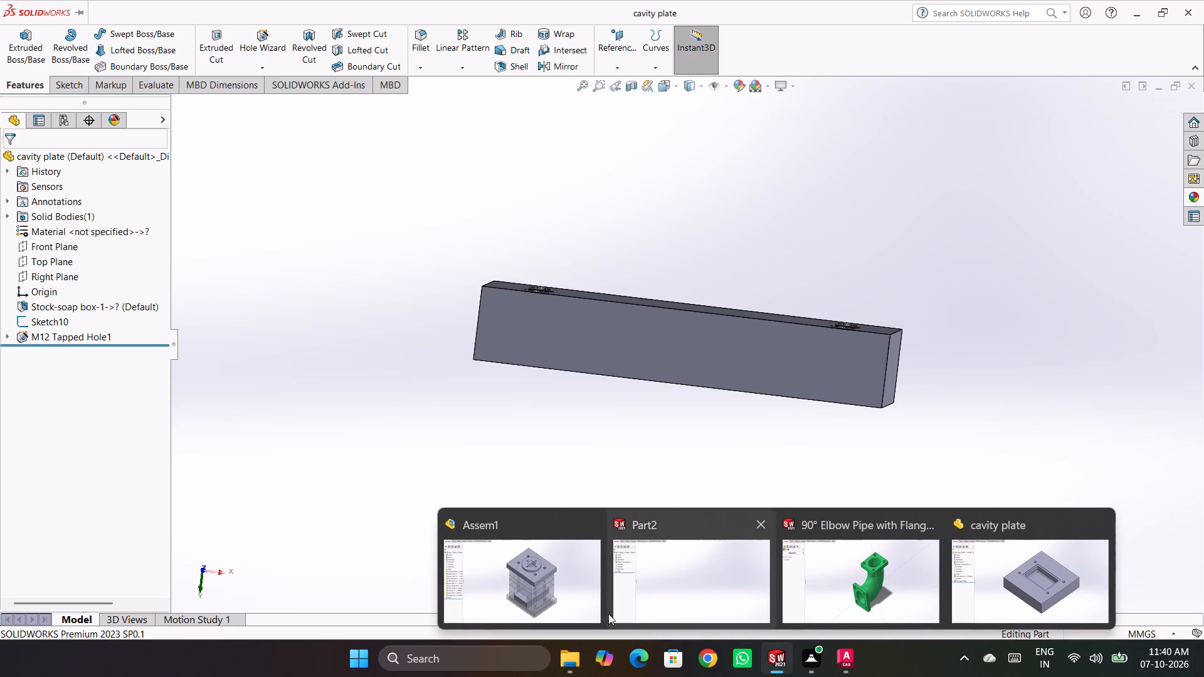
Return to the Assem1 assembly and examine where the sprue bush meets the soap box cavity inside the transparent plates.
left_click(525, 587)
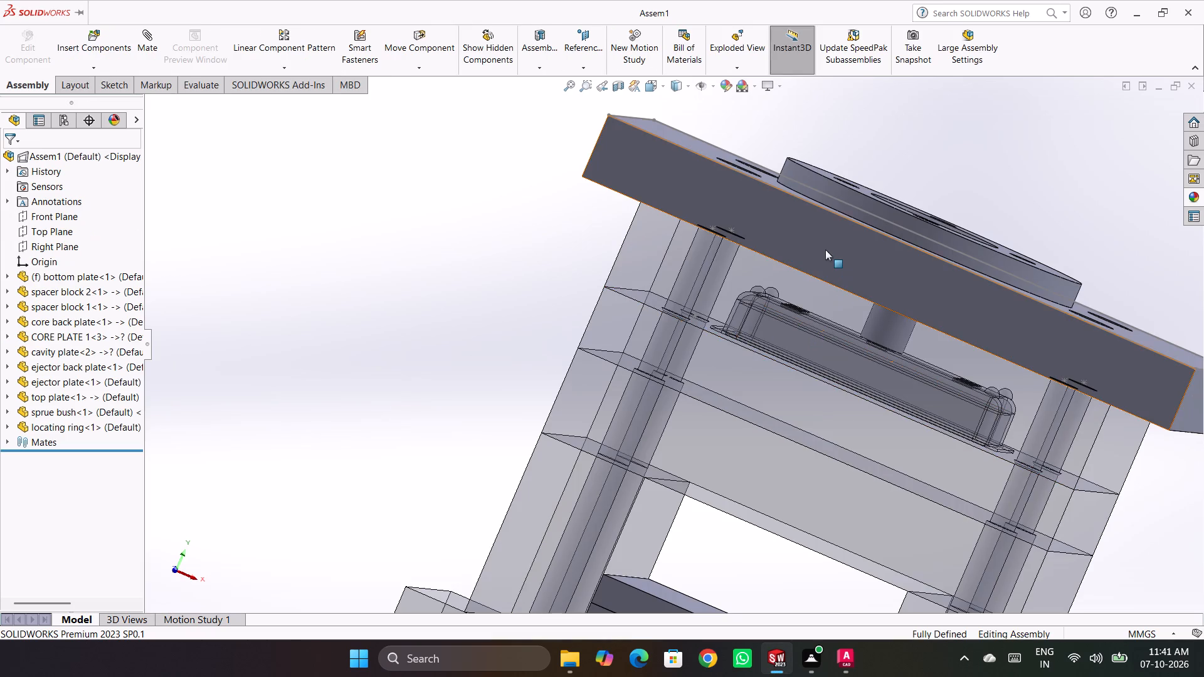
scroll(465, 482, "up", 3)
scroll(745, 413, "down", 2)
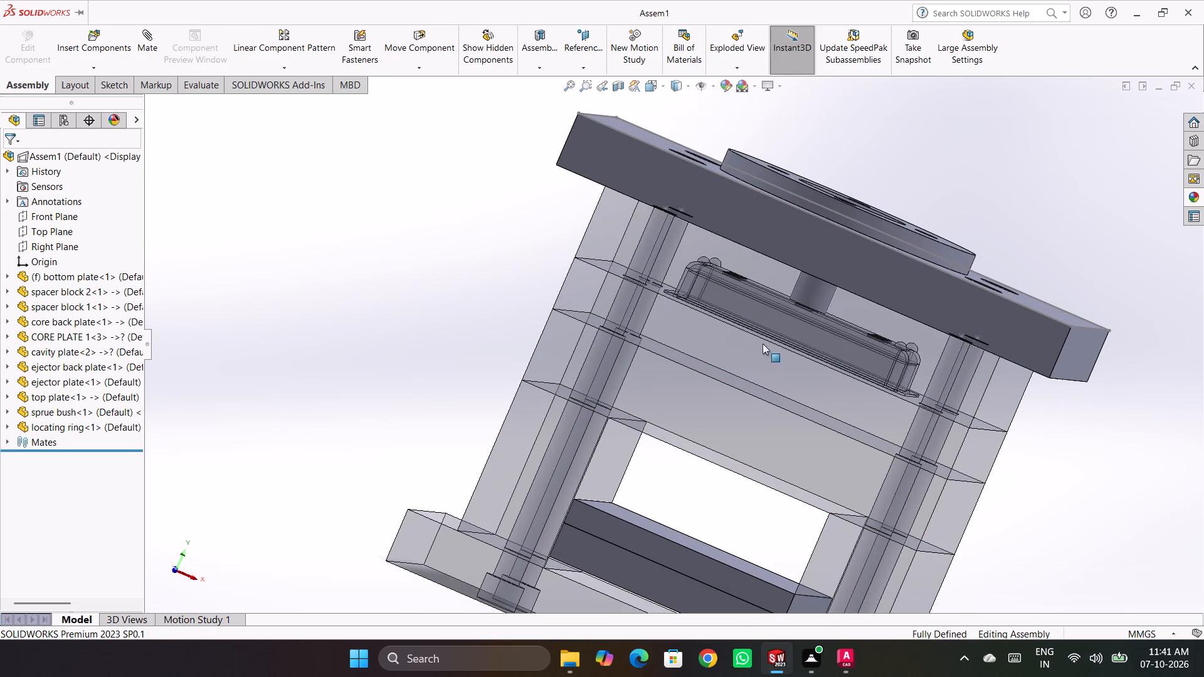
middle_click_drag(786, 322, 815, 265)
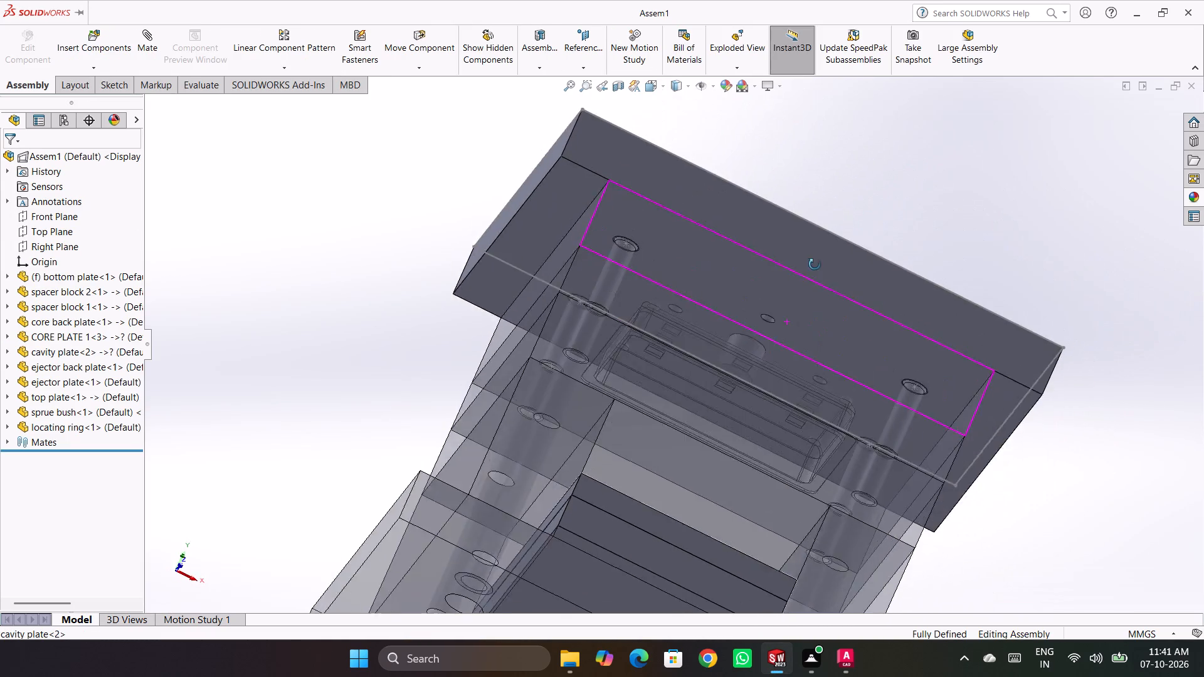
middle_click_drag(815, 265, 785, 315)
scroll(807, 313, "down", 6)
scroll(733, 327, "up", 1)
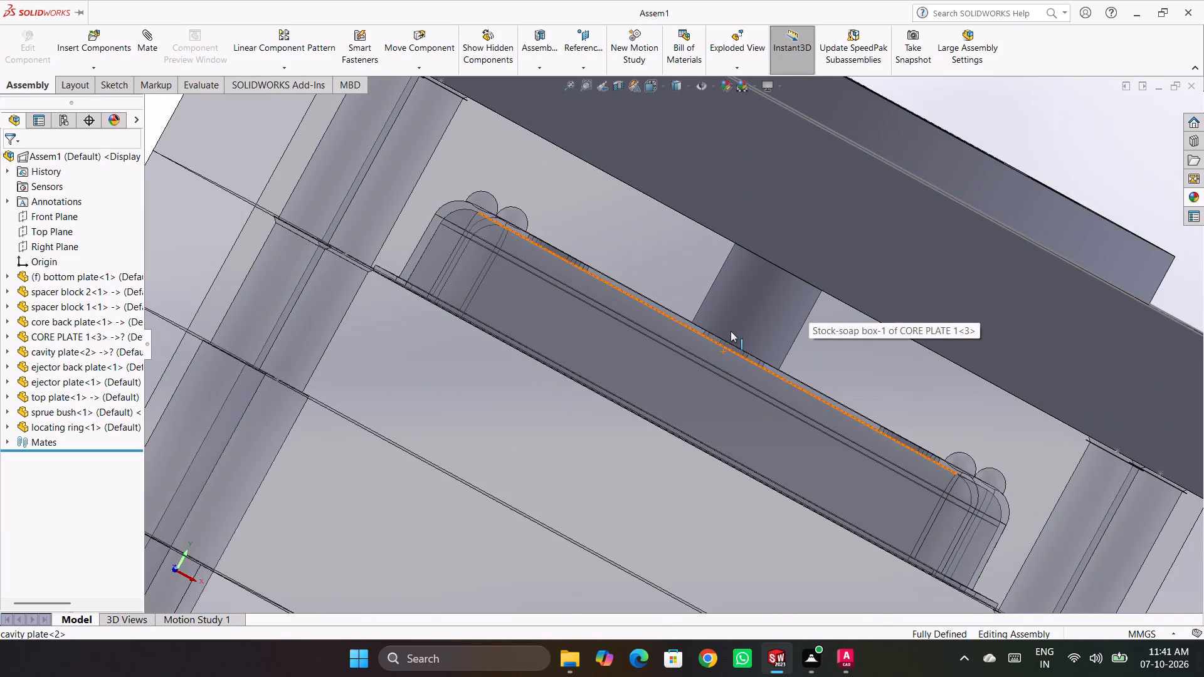
scroll(731, 331, "up", 1)
left_click(739, 324)
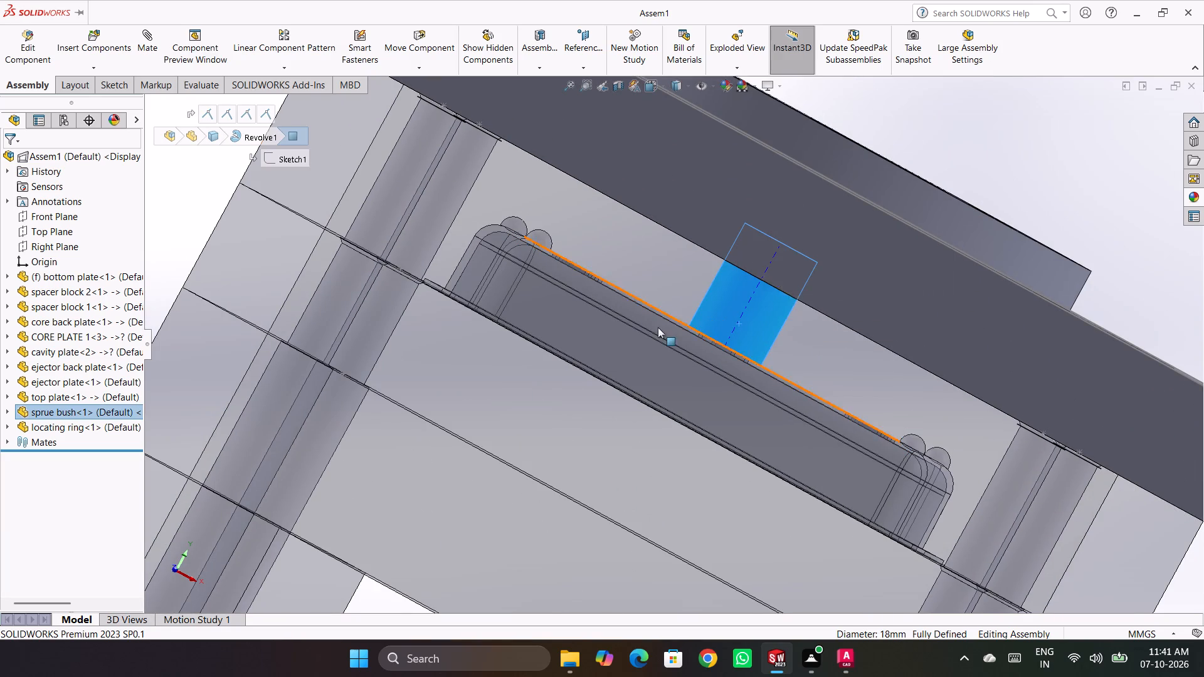
middle_click_drag(702, 312, 694, 288)
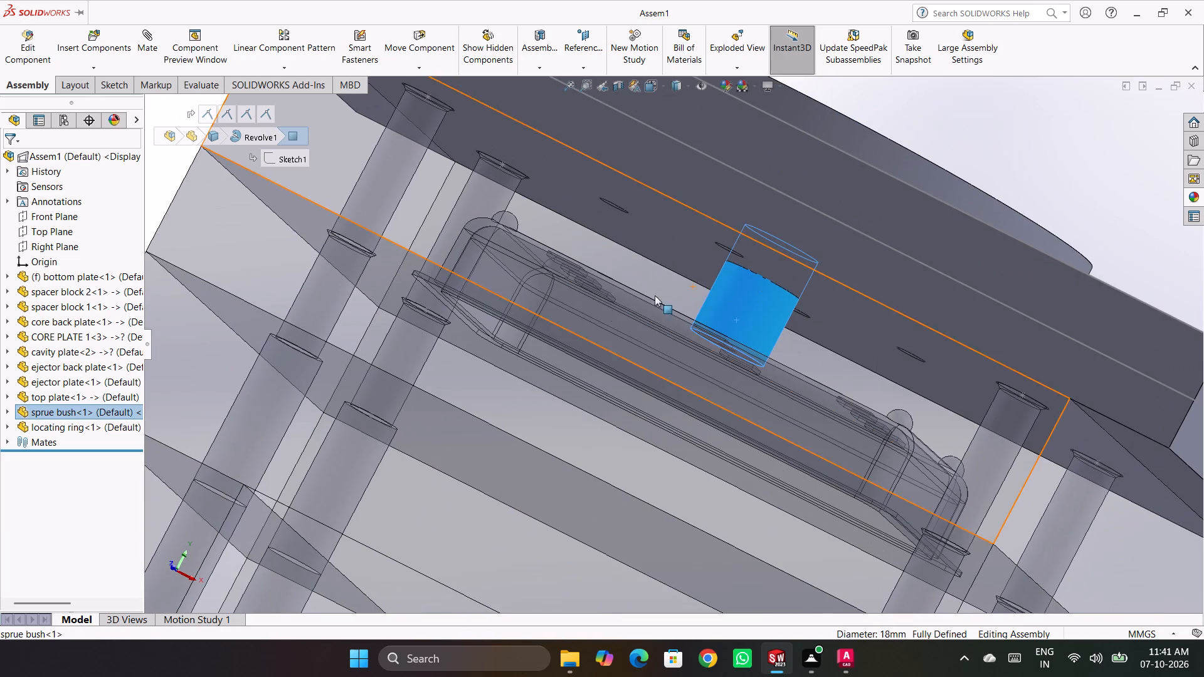
key("Escape")
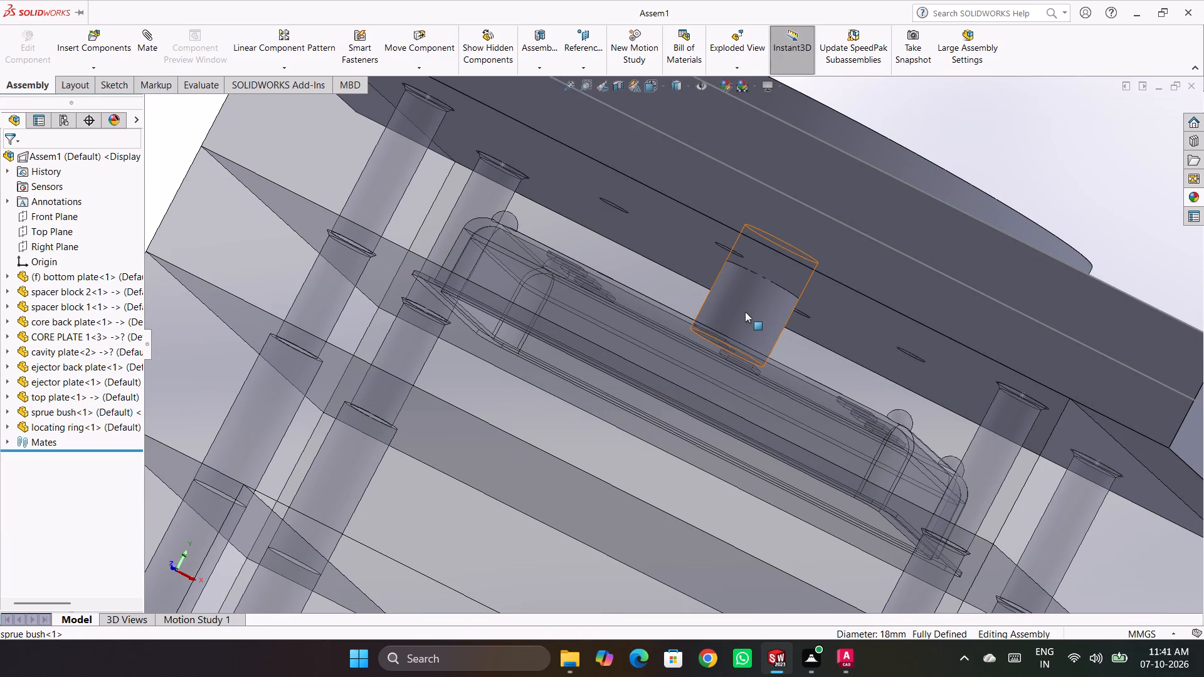
Highlight the cavity plate and examine its cavity, bolt holes and contact with CORE PLATE 1 from several angles.
scroll(631, 416, "up", 2)
middle_click_drag(874, 234, 842, 260)
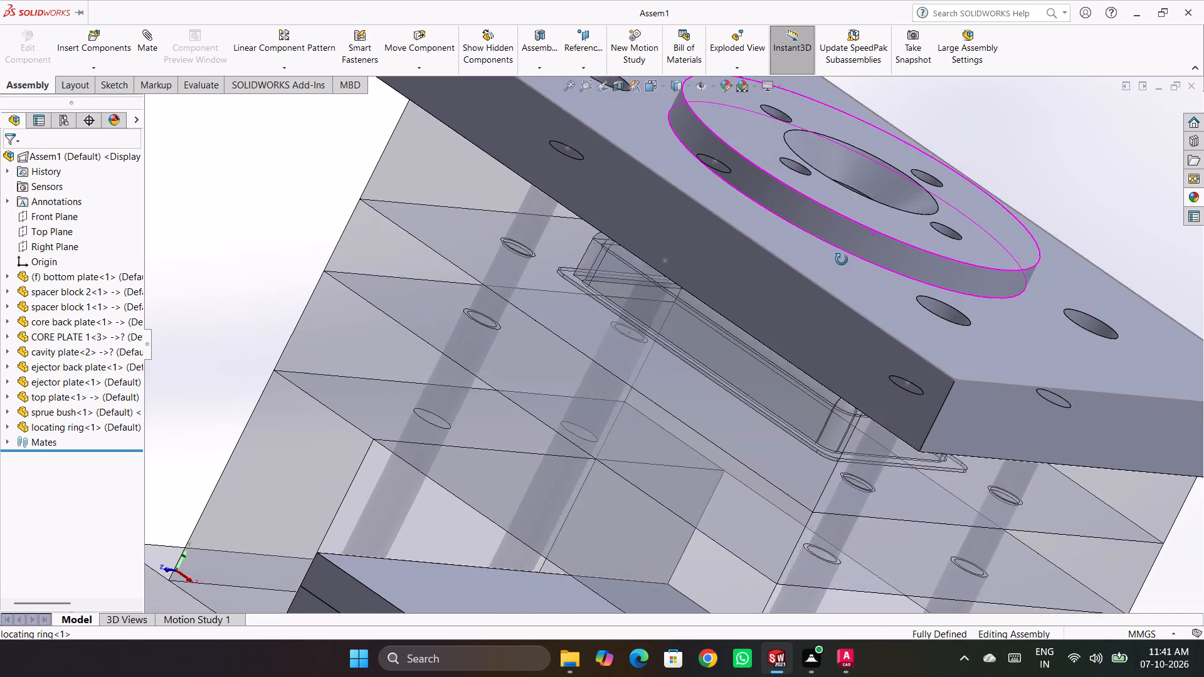
middle_click_drag(842, 260, 876, 258)
left_click(955, 186)
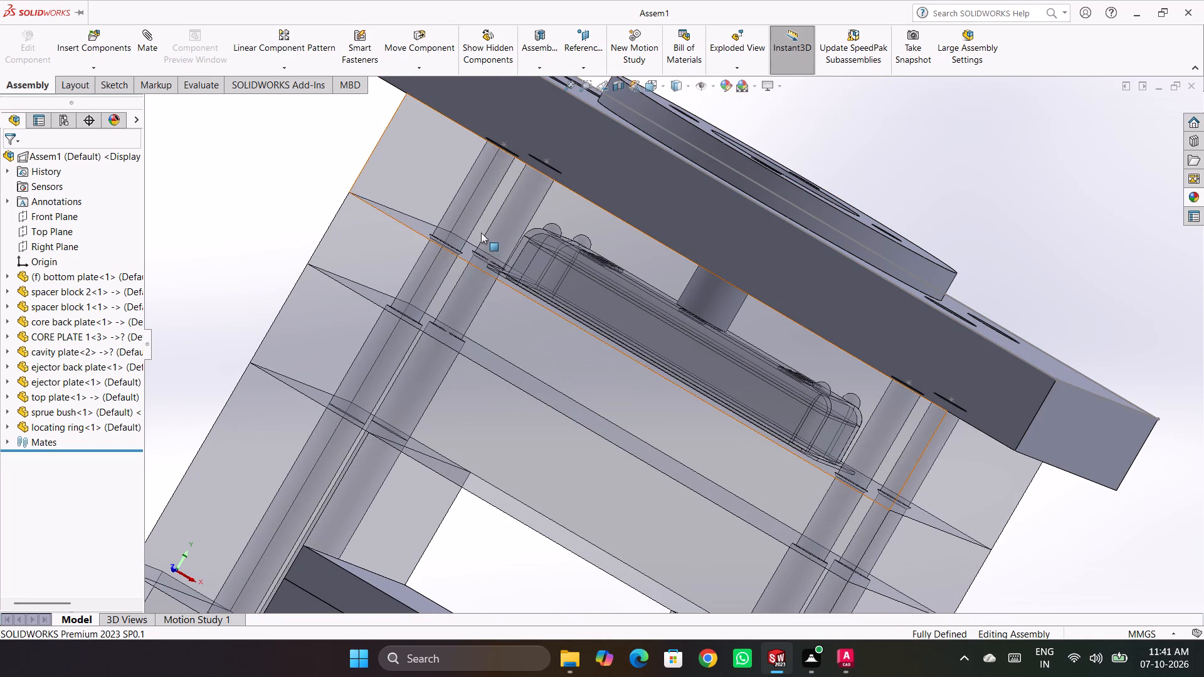
left_click(421, 202)
middle_click_drag(588, 357, 612, 330)
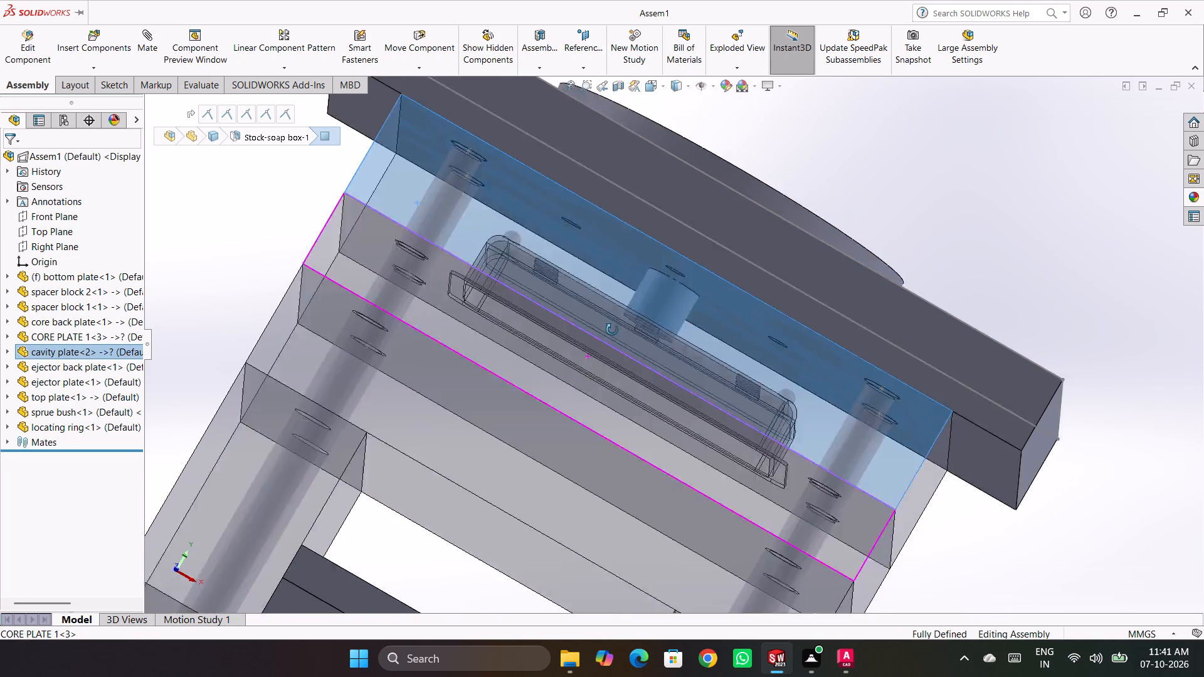
middle_click_drag(612, 330, 585, 359)
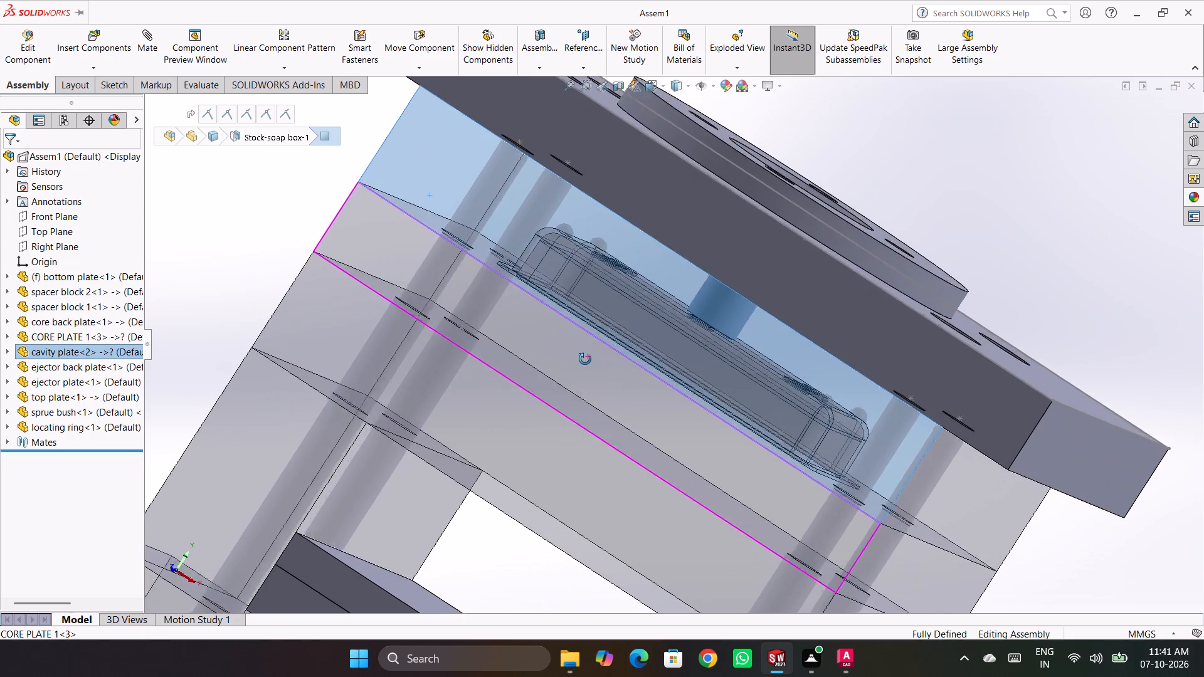
middle_click_drag(585, 359, 598, 380)
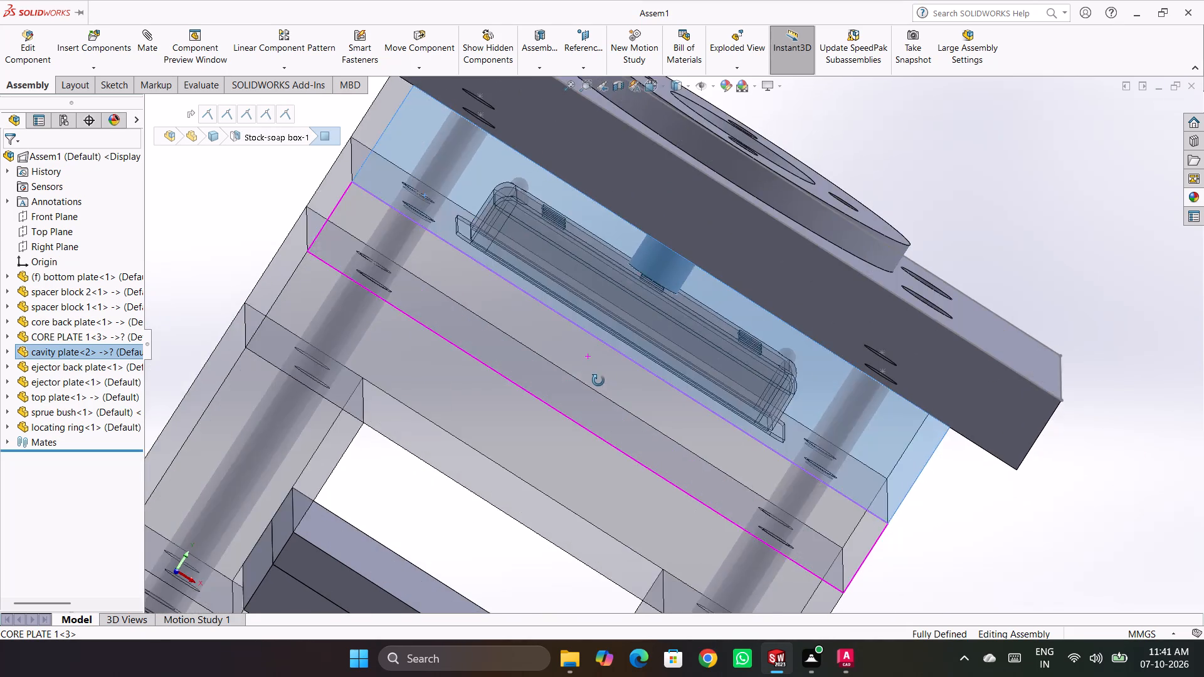
middle_click_drag(598, 380, 561, 355)
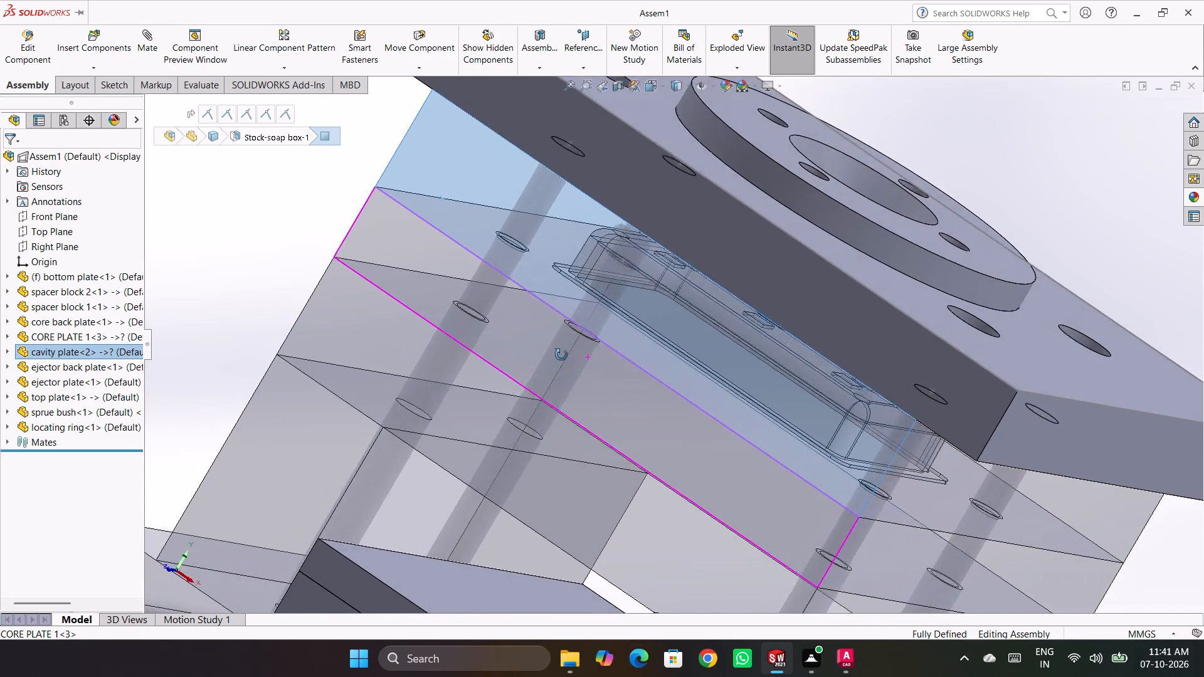
middle_click_drag(561, 355, 573, 359)
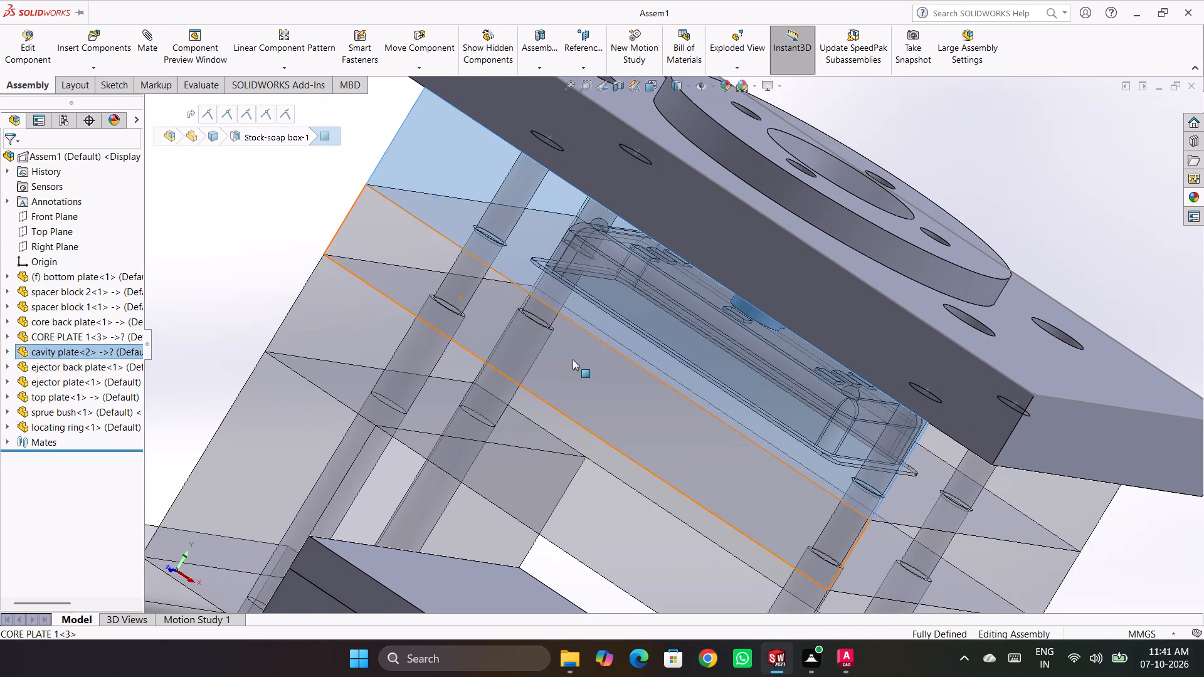
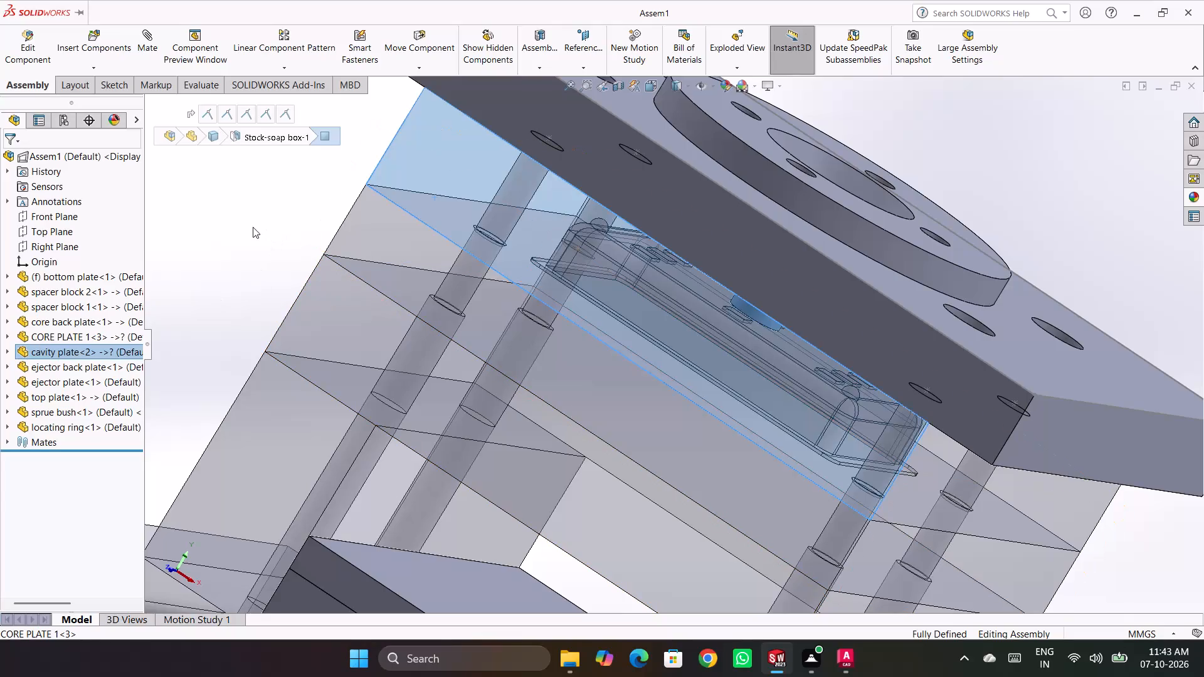
Make the top plate transparent so the components beneath it can be seen.
scroll(329, 323, "up", 3)
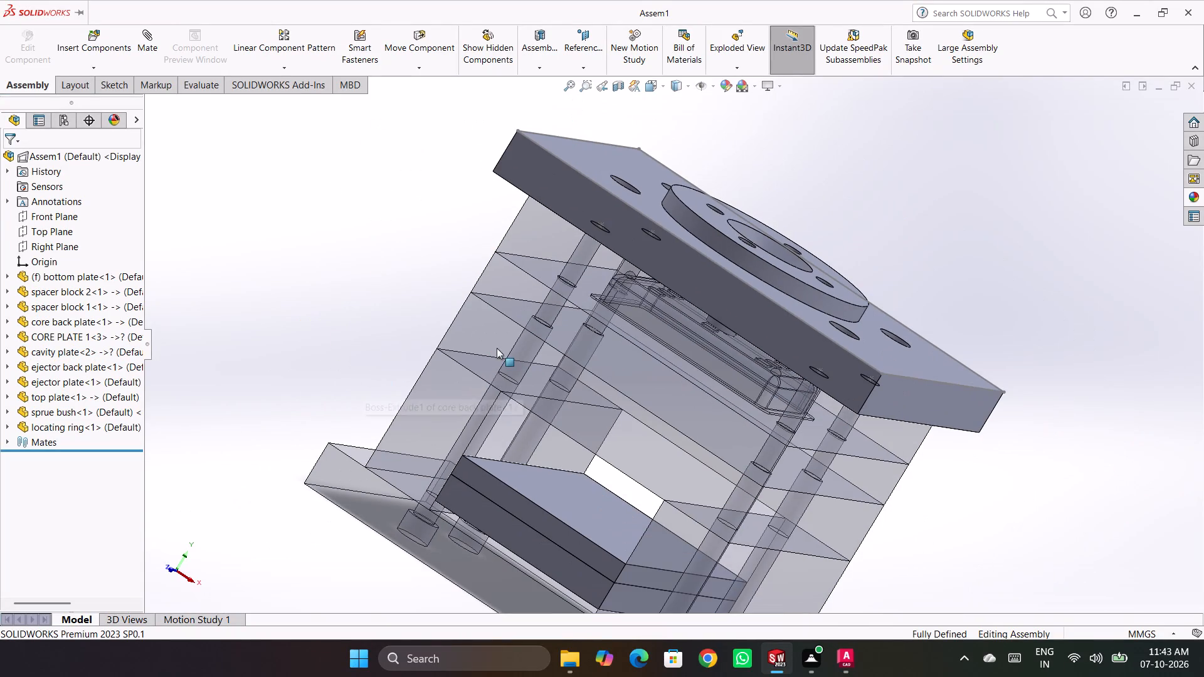
right_click(691, 267)
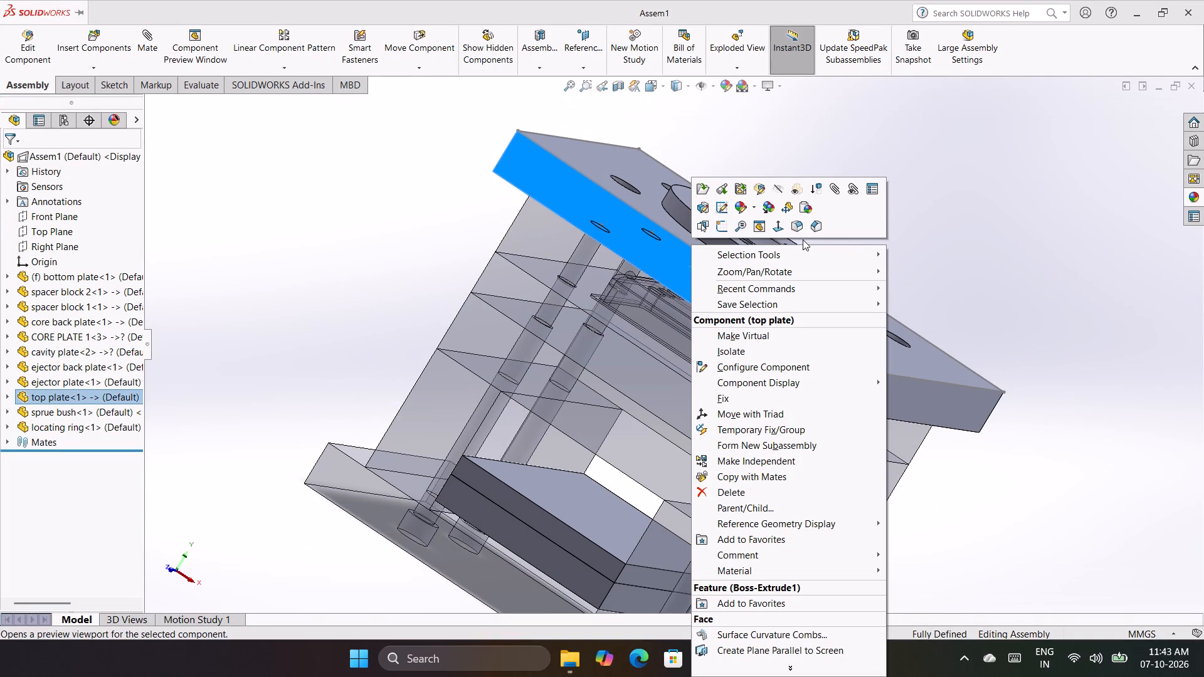
left_click(795, 191)
left_click(880, 205)
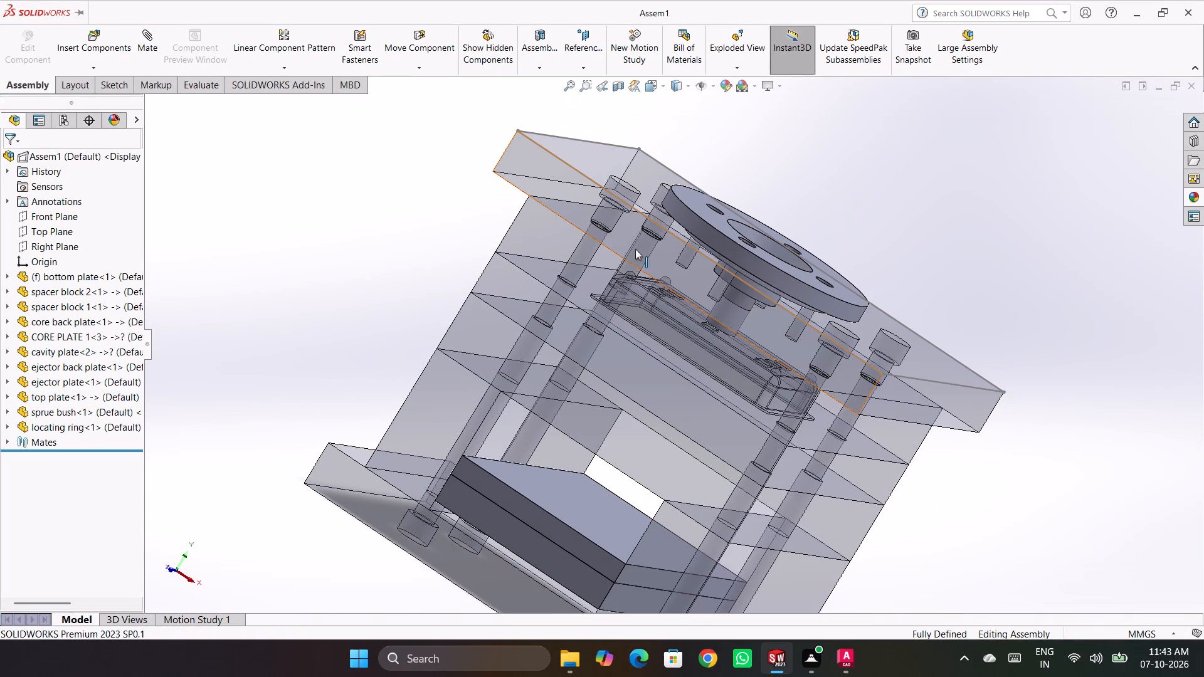
Make the sprue bush below the locating ring transparent.
scroll(729, 300, "down", 5)
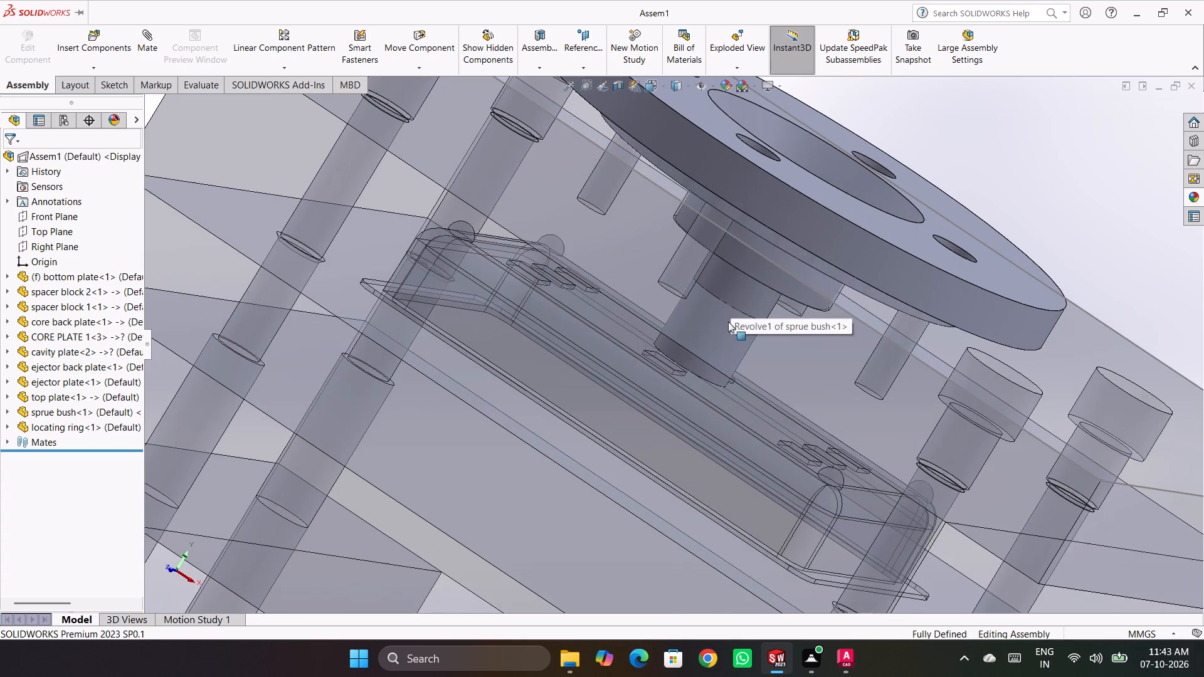
right_click(728, 317)
left_click(833, 191)
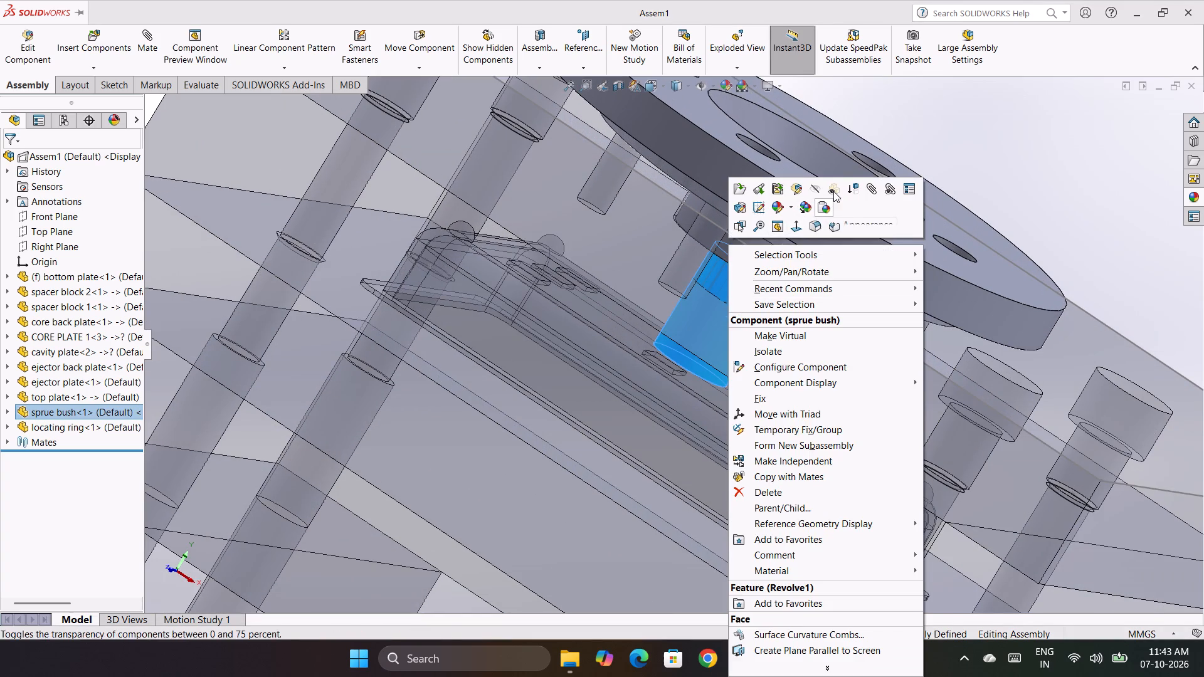
left_click(1006, 125)
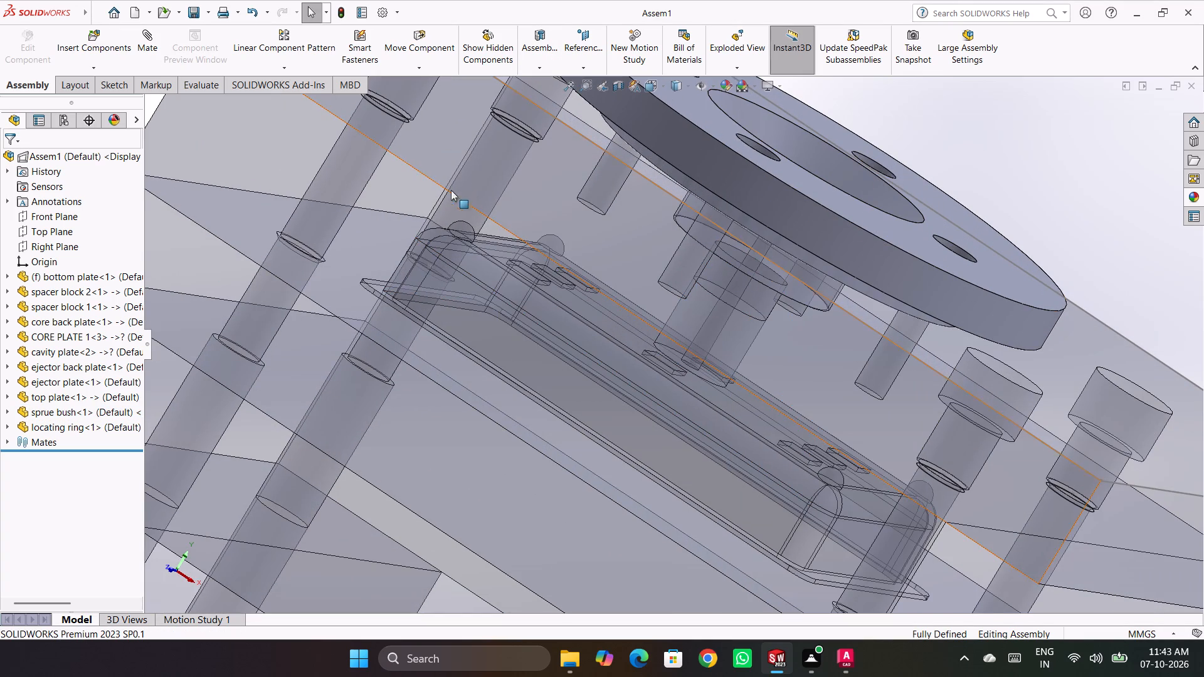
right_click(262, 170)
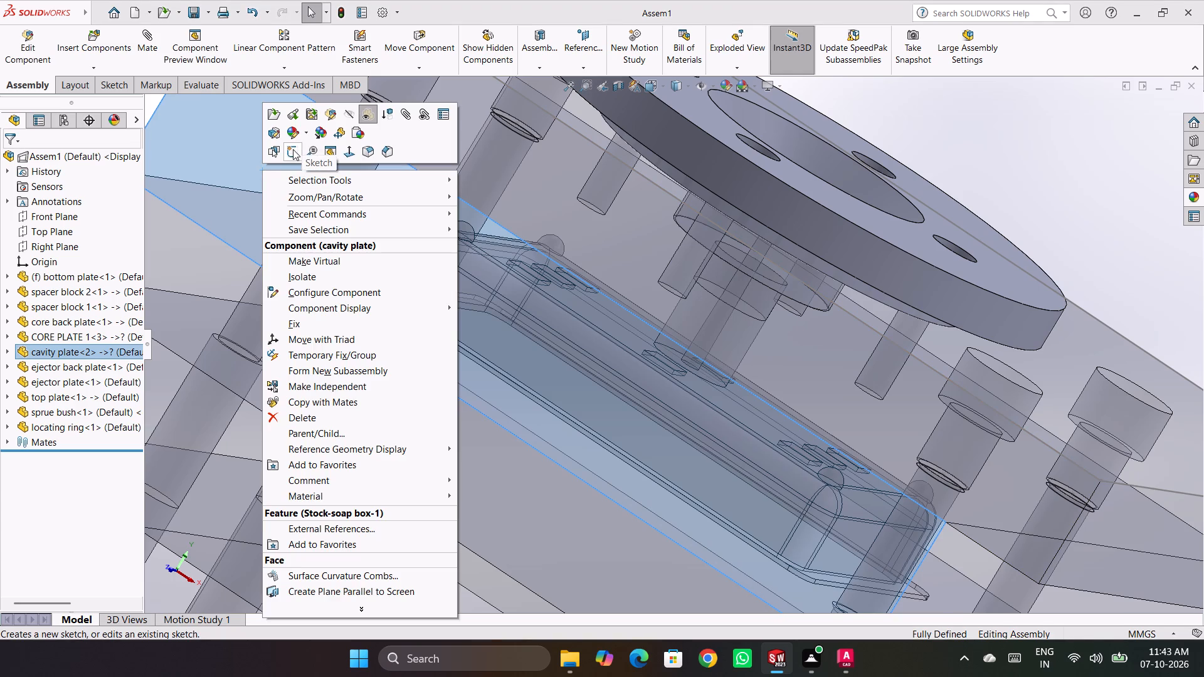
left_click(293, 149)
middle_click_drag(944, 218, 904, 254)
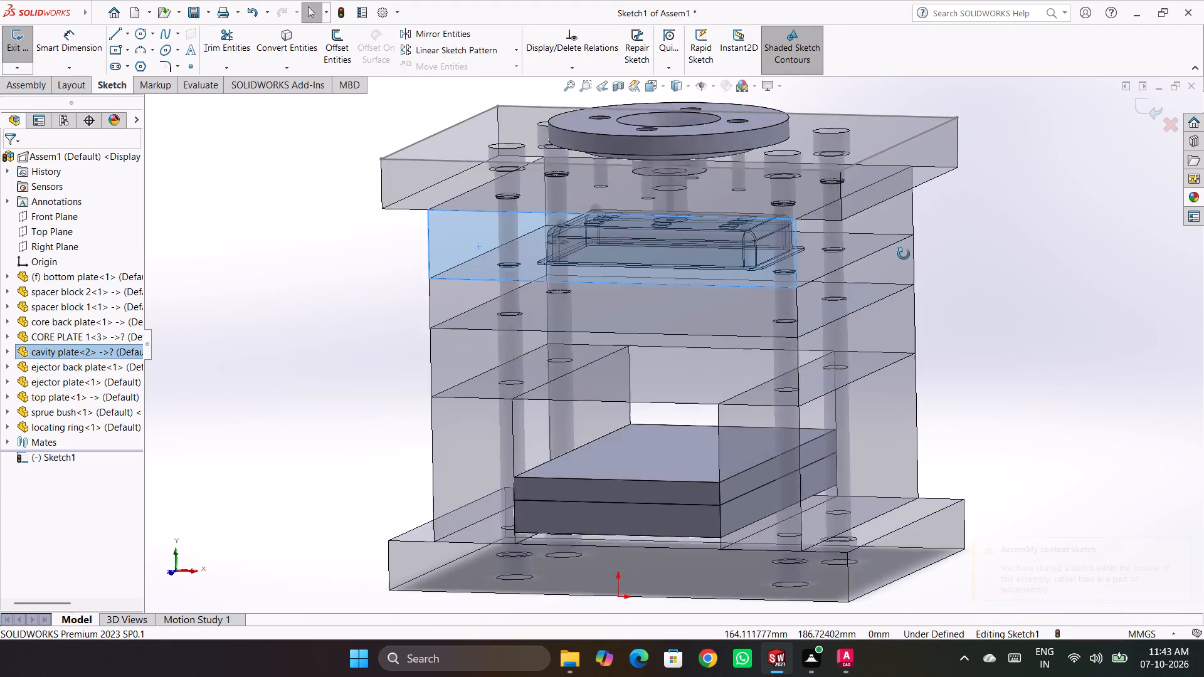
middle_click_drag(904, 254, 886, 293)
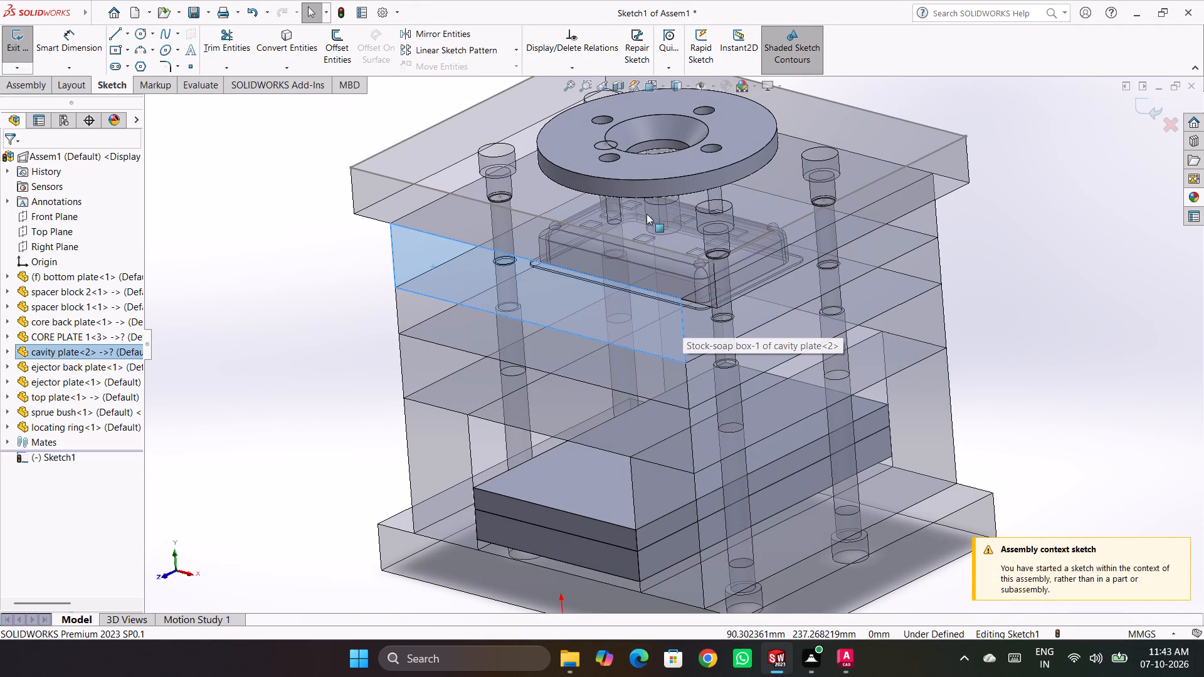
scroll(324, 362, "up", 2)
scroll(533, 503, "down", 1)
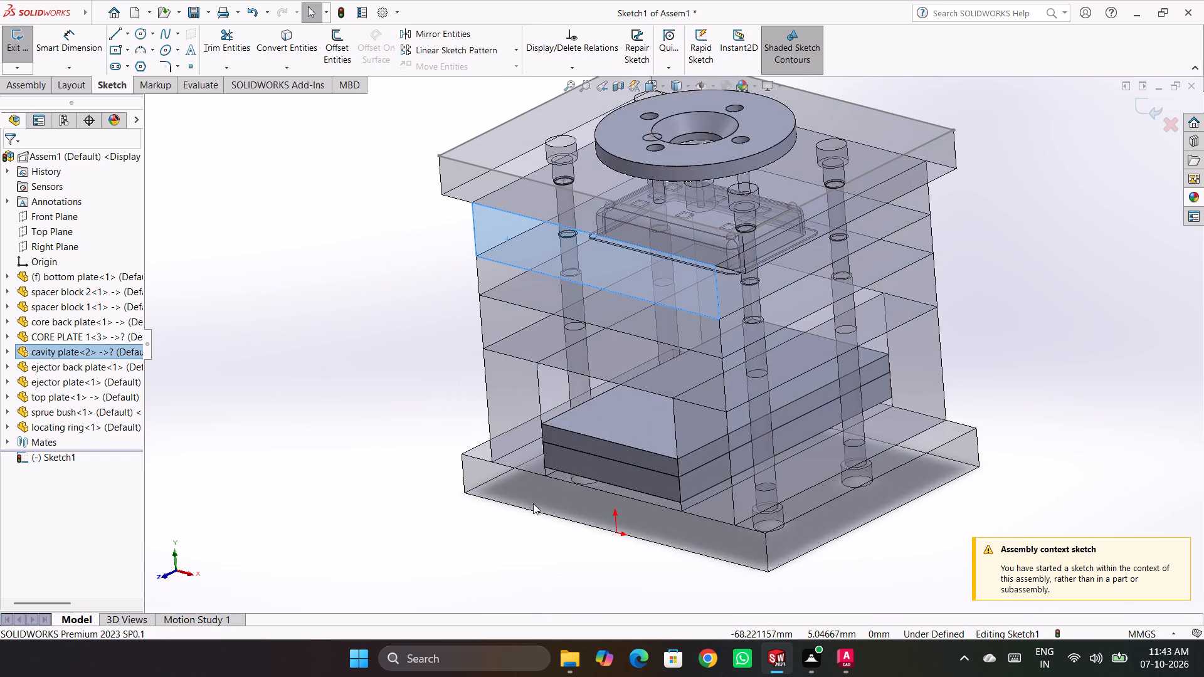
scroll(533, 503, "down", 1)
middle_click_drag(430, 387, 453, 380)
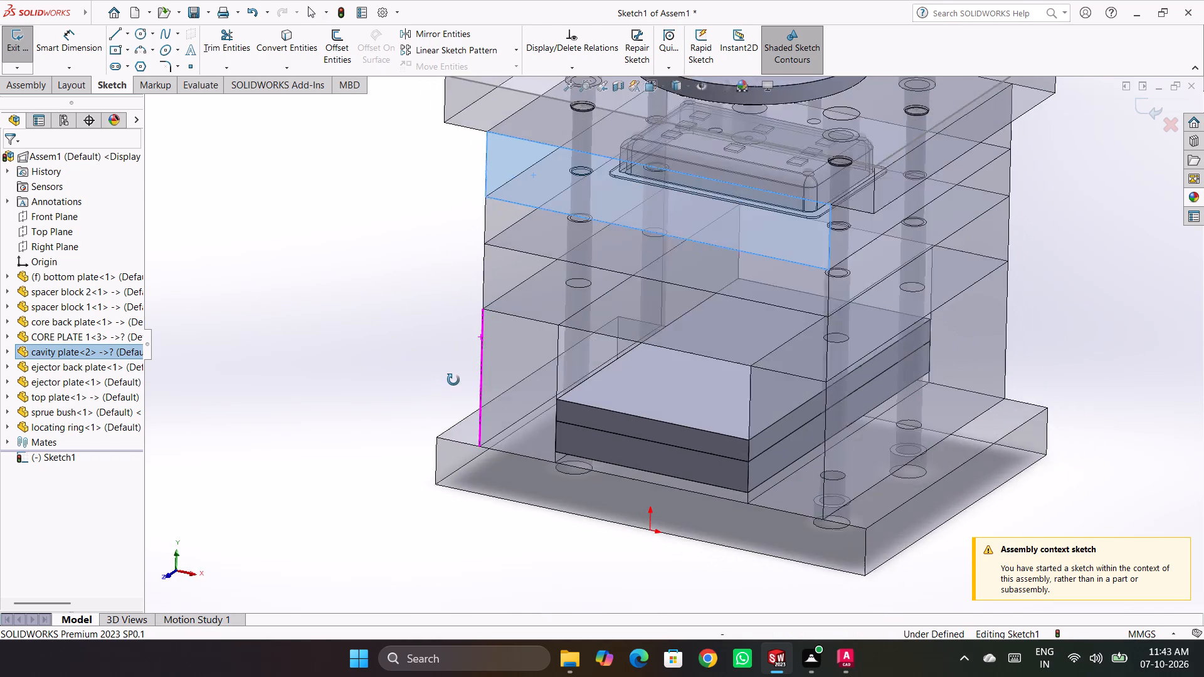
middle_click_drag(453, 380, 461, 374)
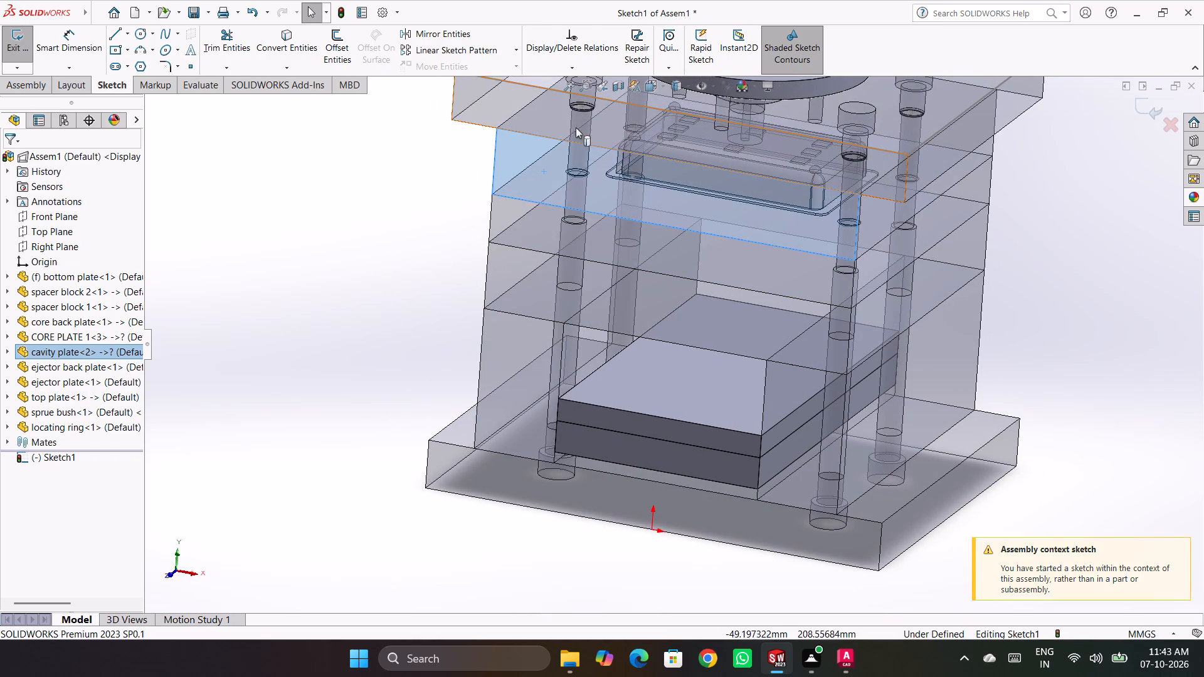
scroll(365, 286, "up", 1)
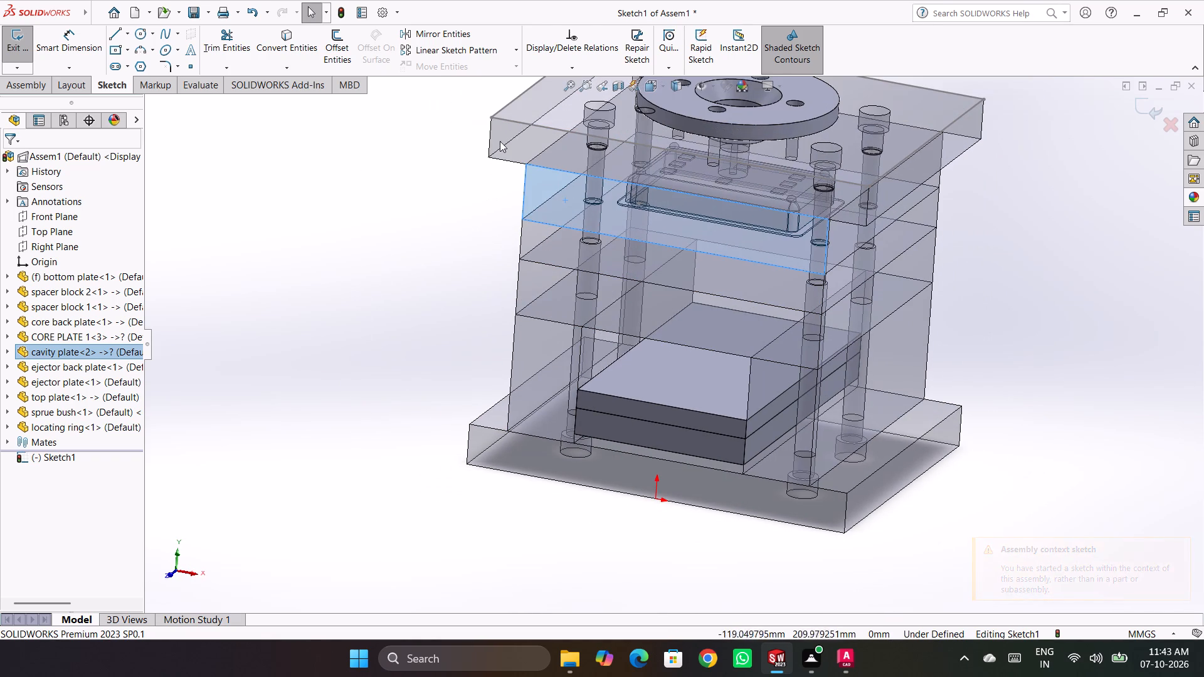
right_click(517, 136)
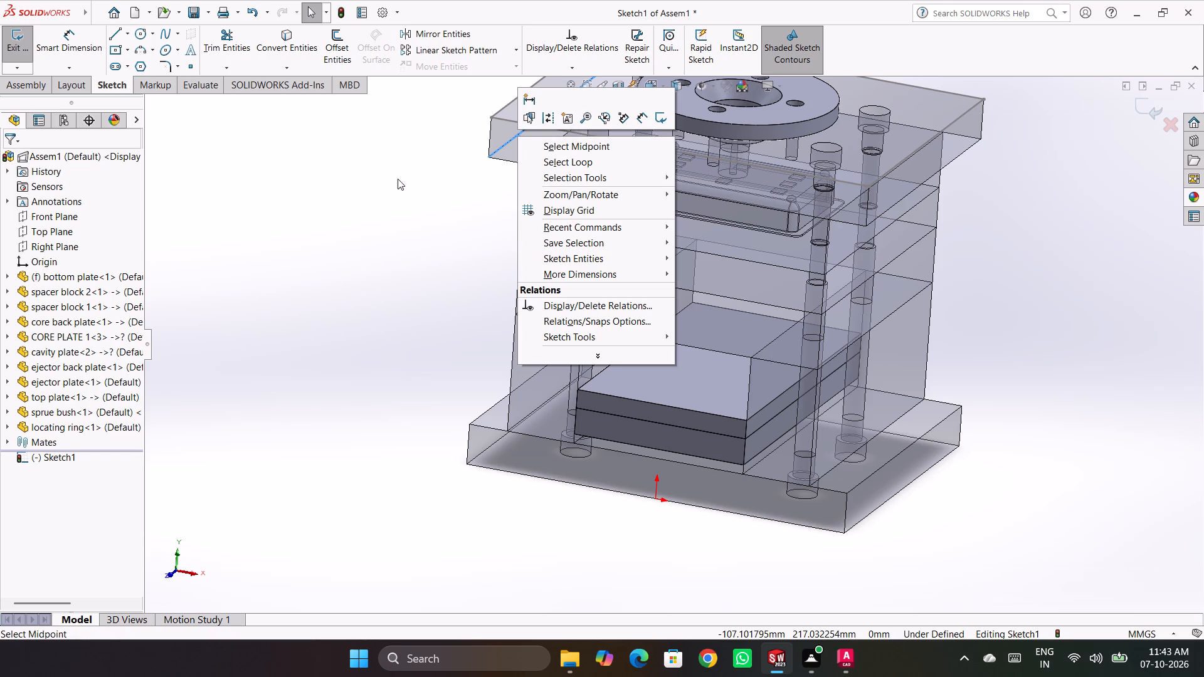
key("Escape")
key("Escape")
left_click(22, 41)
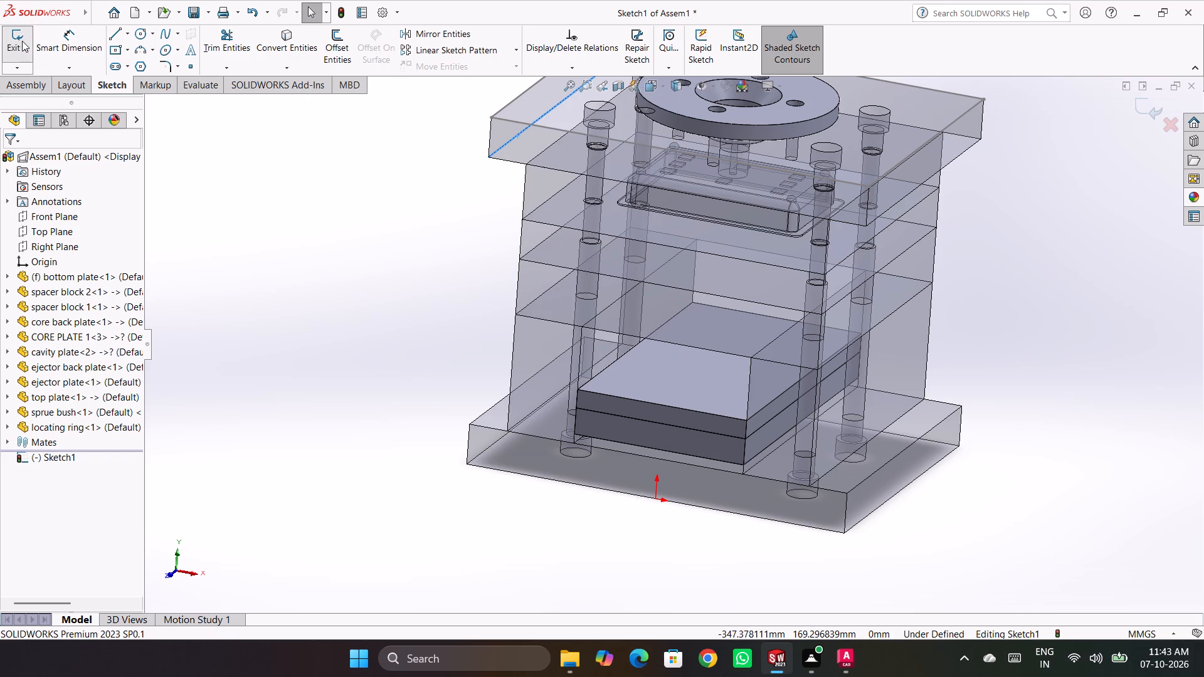
Hide the top plate to expose the cavity plate's upper face.
right_click(515, 144)
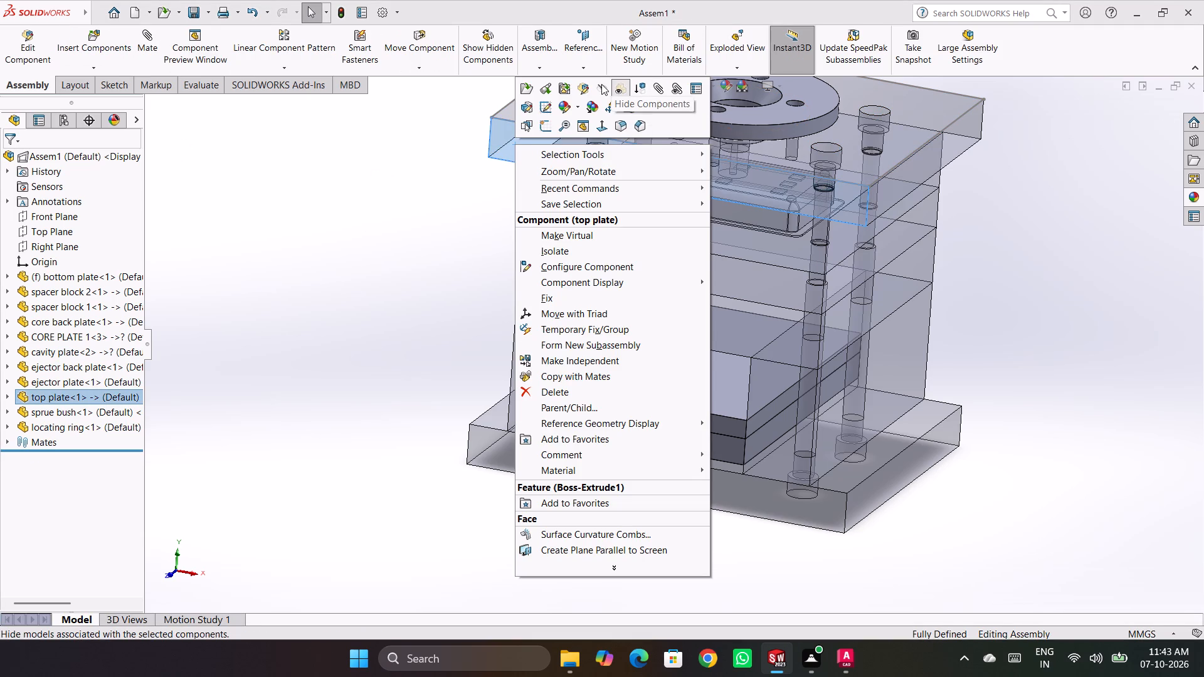
left_click(601, 84)
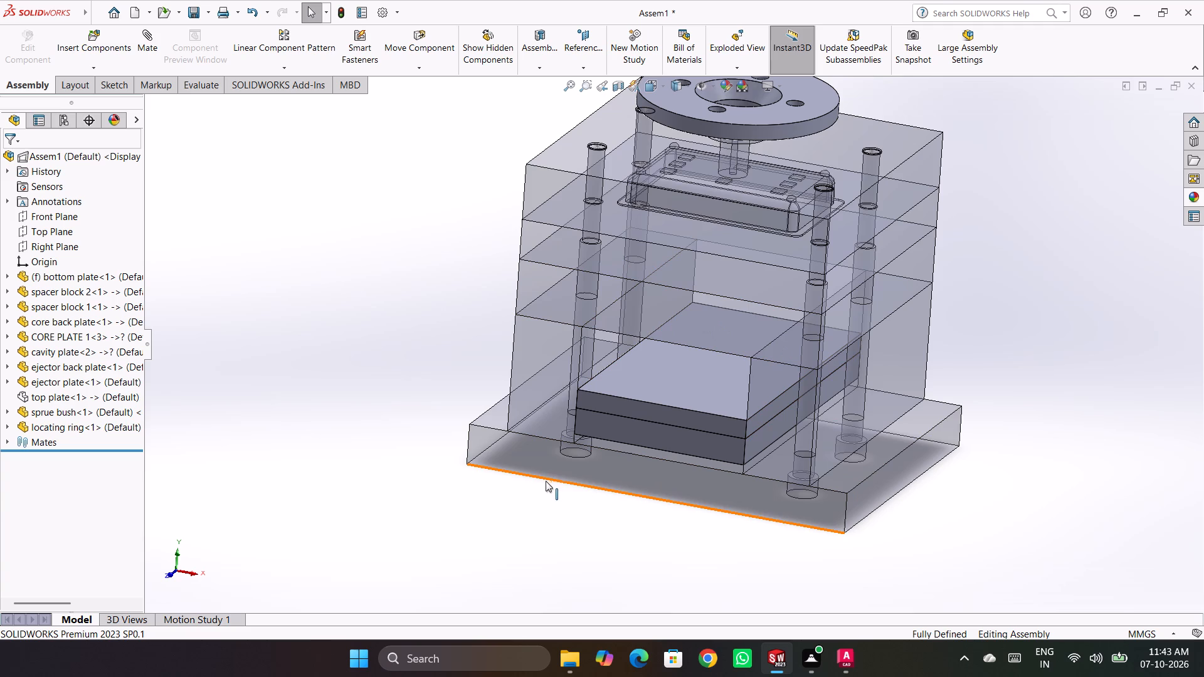
Start an assembly-level sketch on the upper face of the cavity plate, around the sprue bush.
key("ctrl+7")
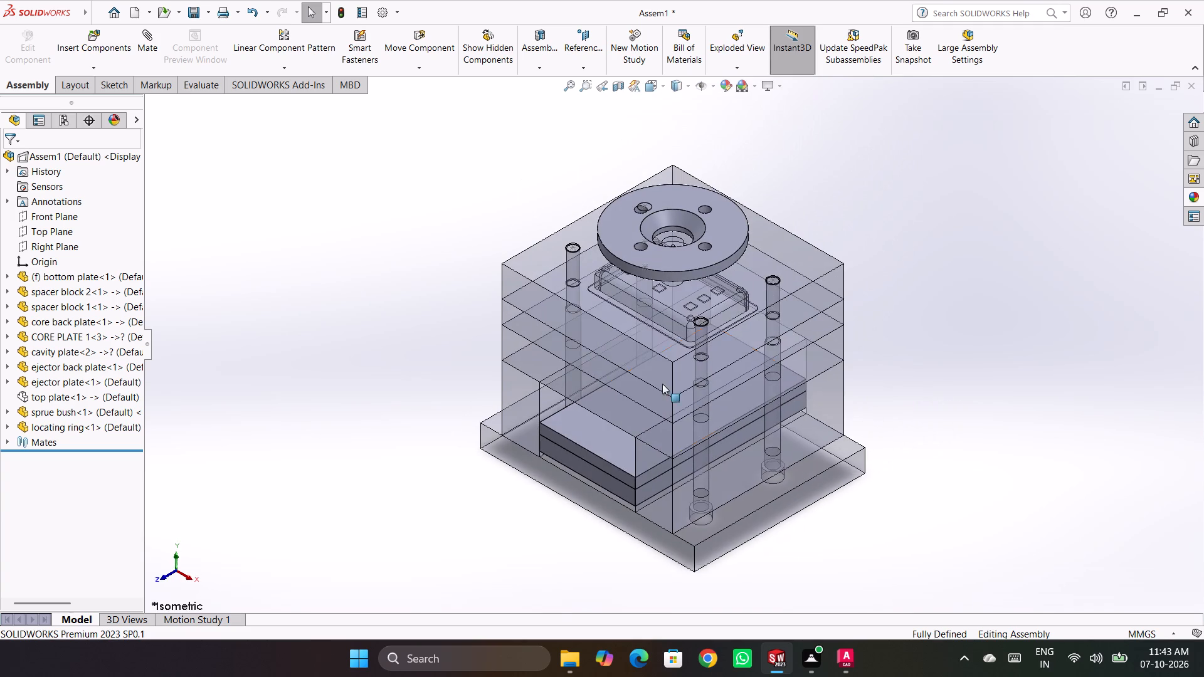
scroll(636, 293, "down", 3)
scroll(643, 355, "down", 3)
middle_click_drag(501, 374, 564, 332)
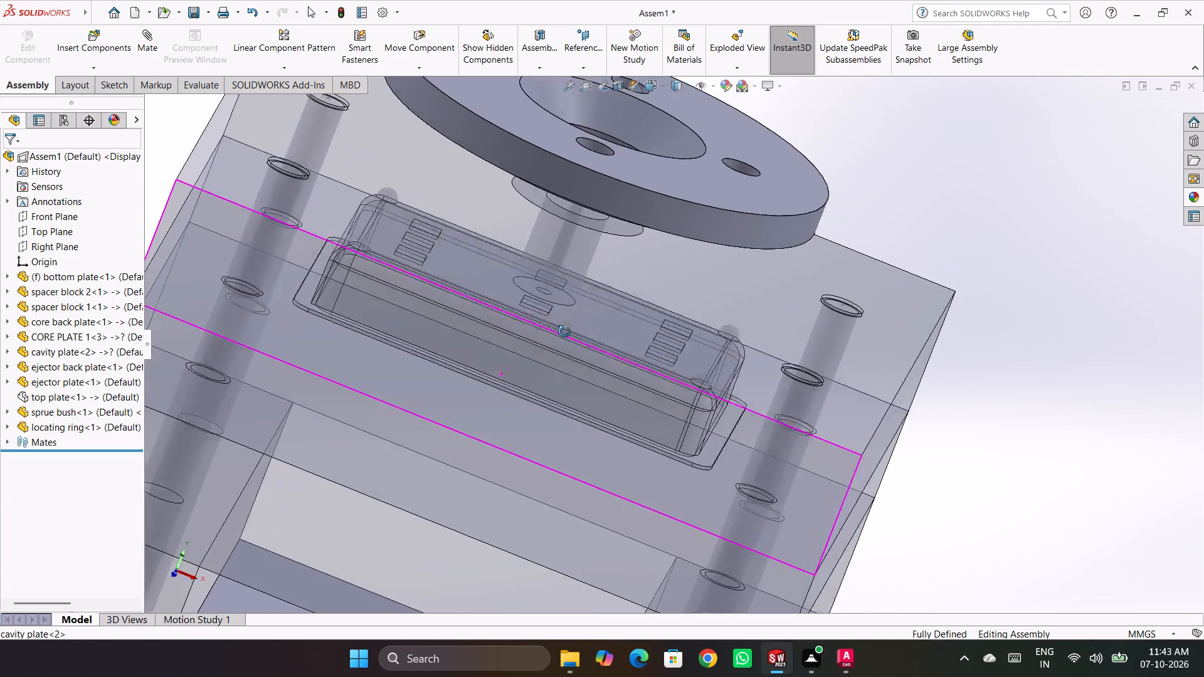
middle_click_drag(564, 332, 559, 303)
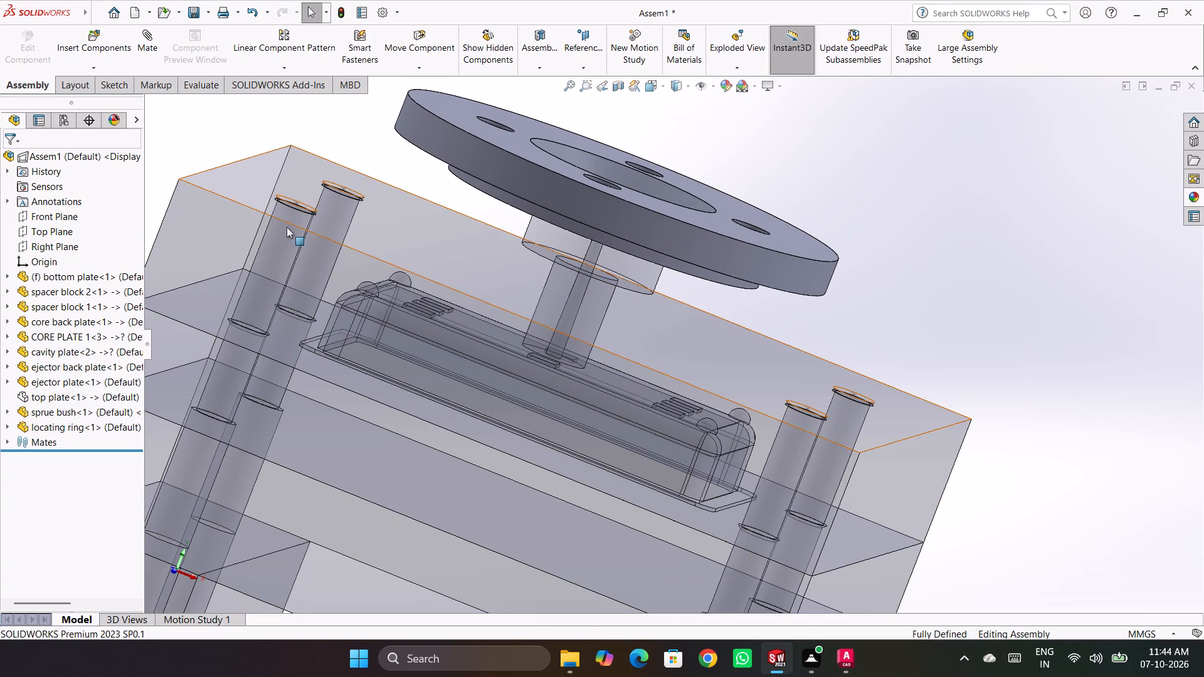
right_click(245, 175)
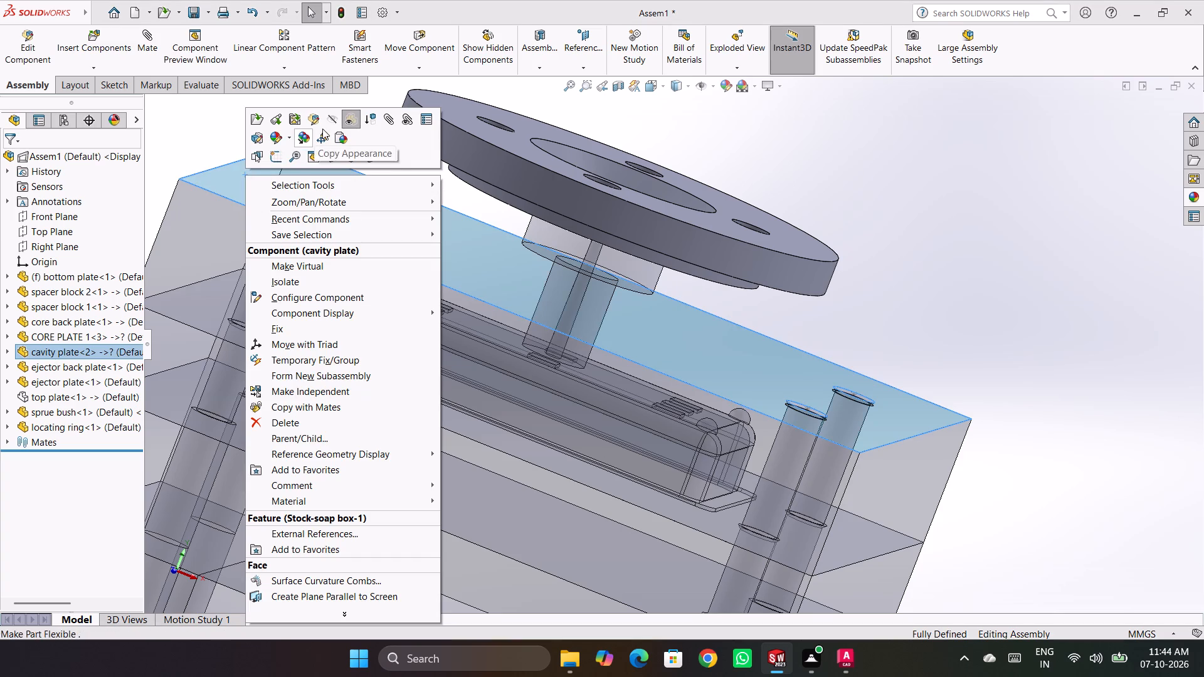
left_click(275, 155)
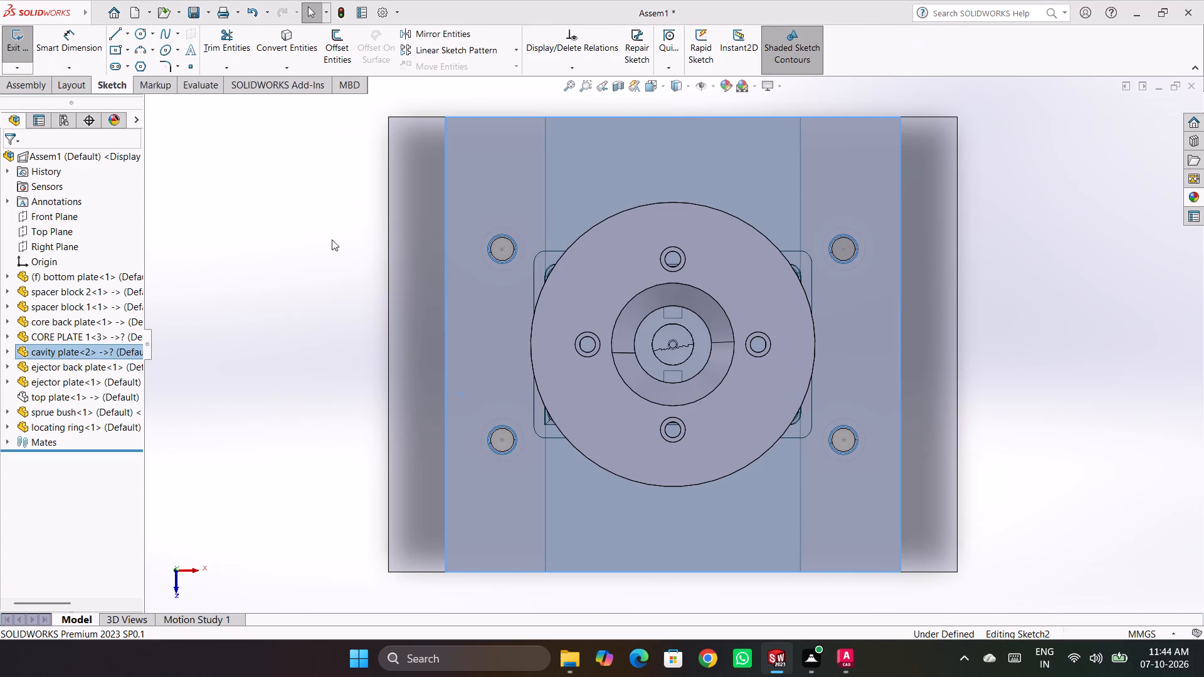
middle_click_drag(318, 575, 346, 434)
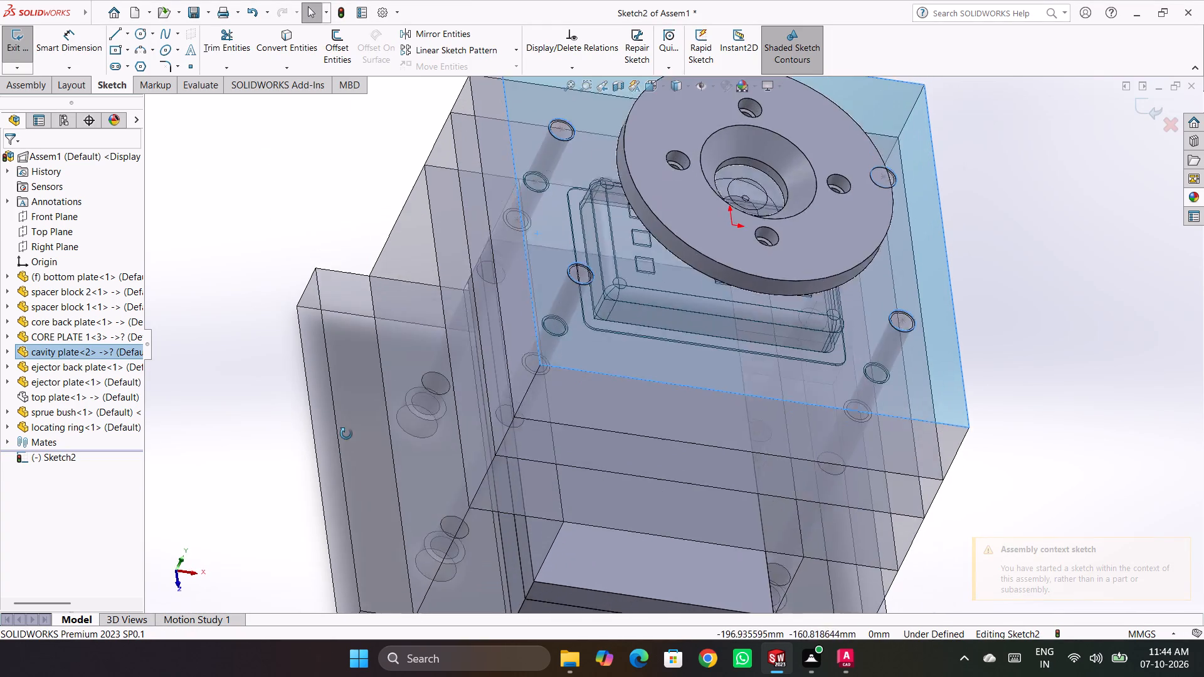
middle_click_drag(346, 434, 305, 312)
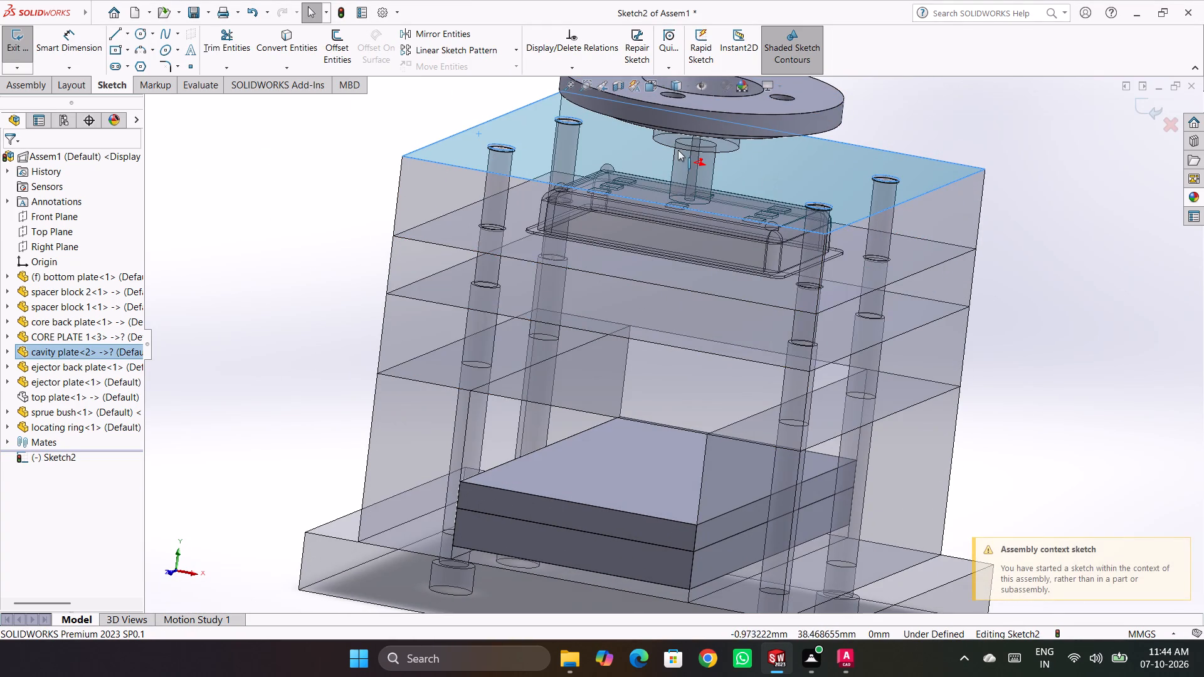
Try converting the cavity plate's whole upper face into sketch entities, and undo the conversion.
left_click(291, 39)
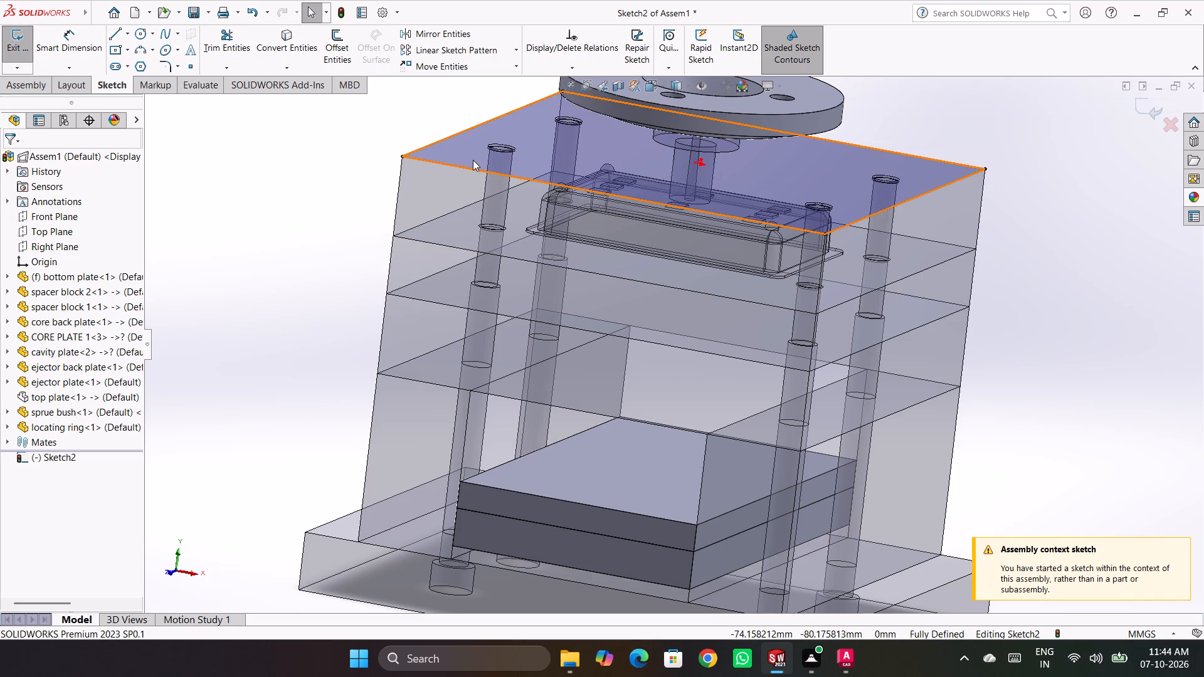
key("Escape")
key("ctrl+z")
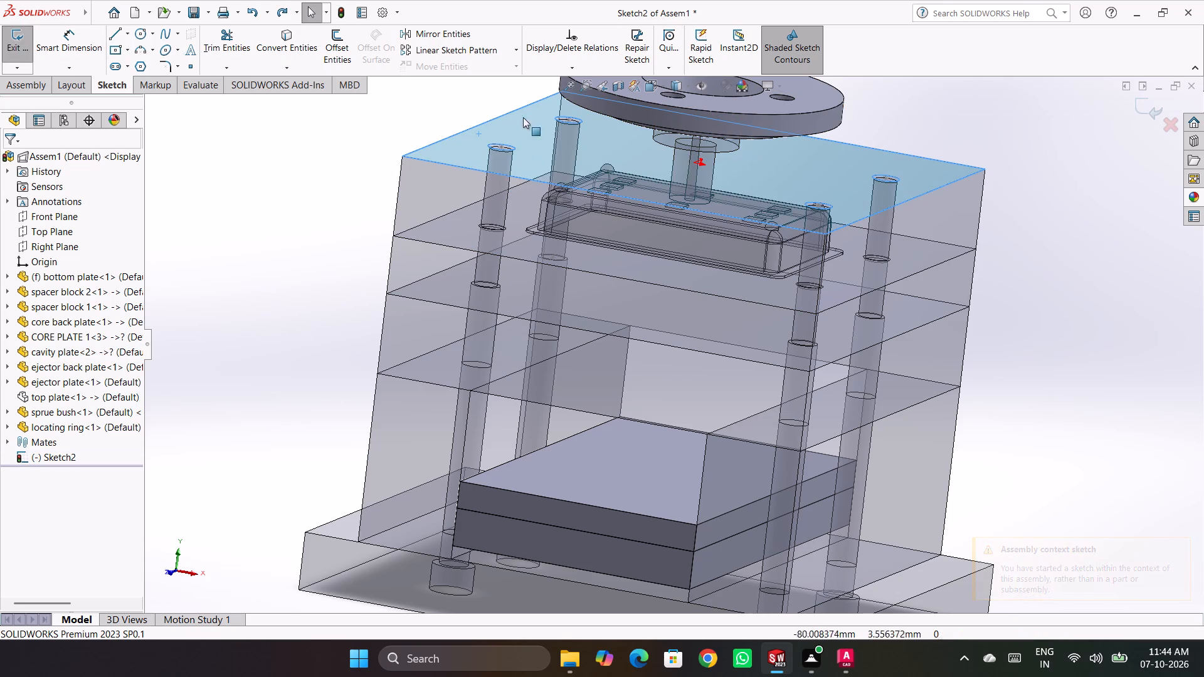
Convert the sprue bush's 18 mm diameter circular edge into a sketch circle on the cavity plate's upper face.
left_click(406, 116)
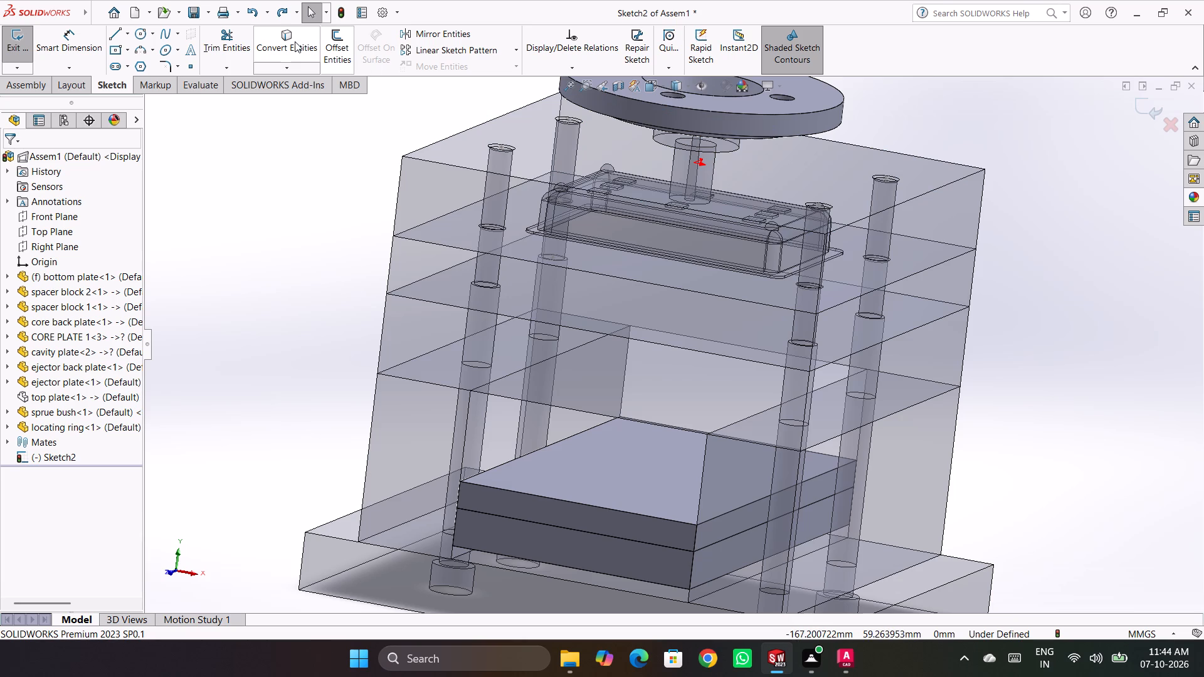
left_click(295, 41)
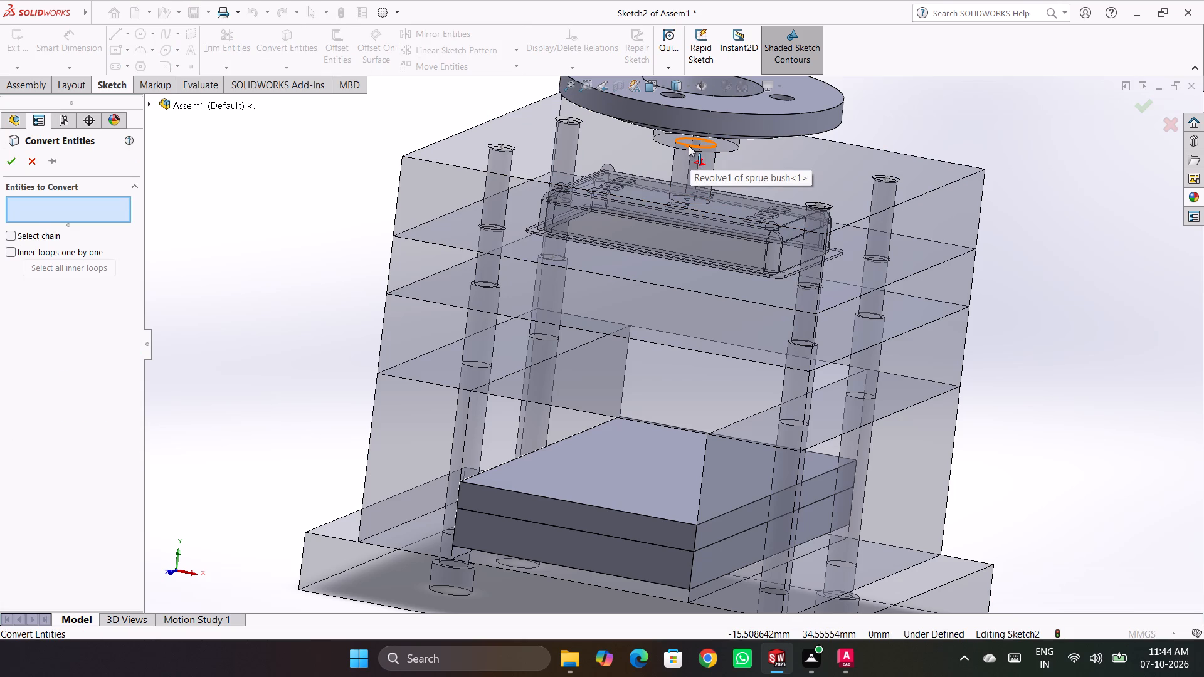
left_click(689, 145)
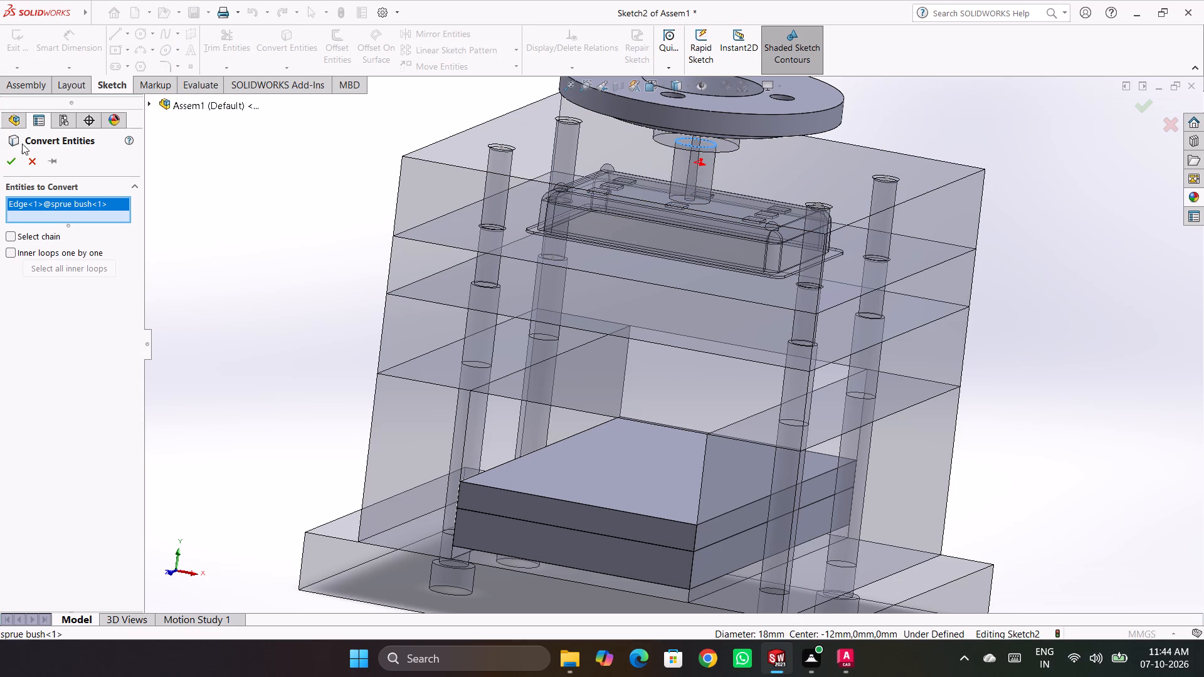
left_click(13, 168)
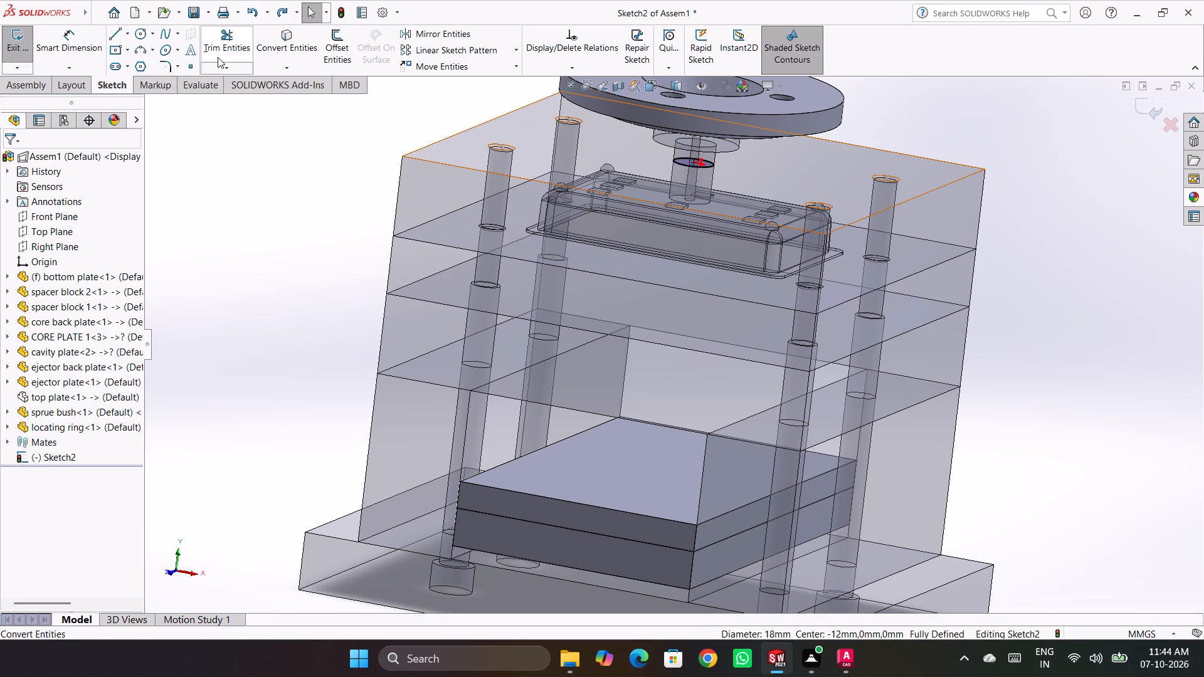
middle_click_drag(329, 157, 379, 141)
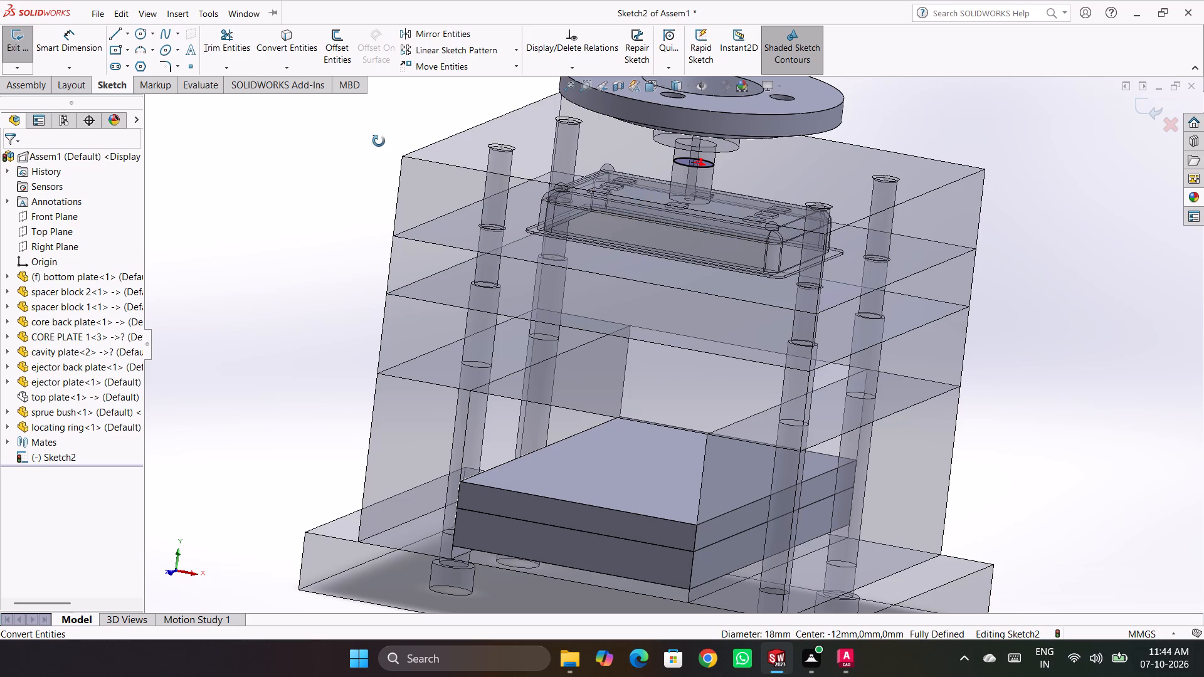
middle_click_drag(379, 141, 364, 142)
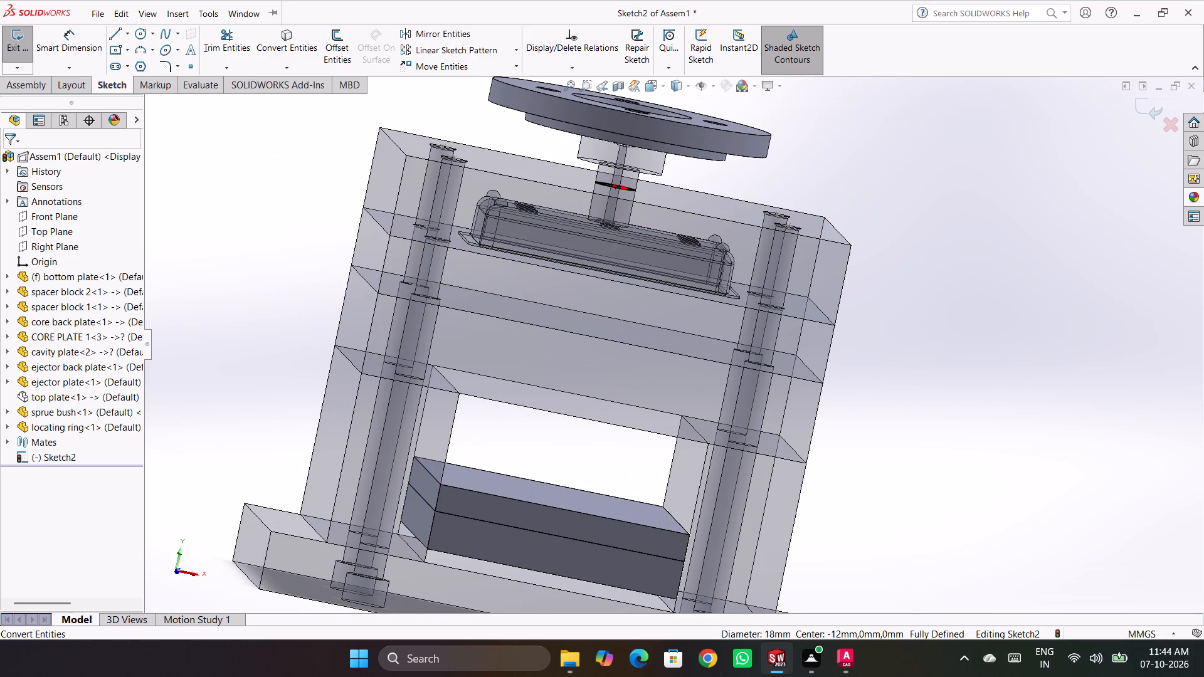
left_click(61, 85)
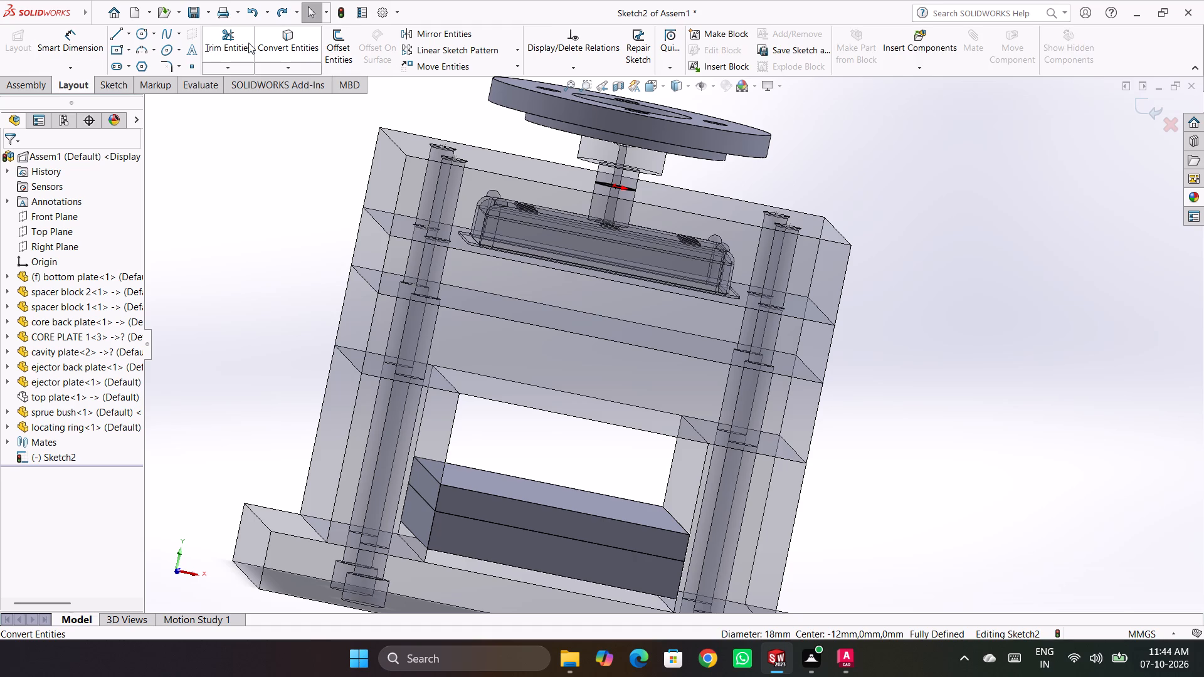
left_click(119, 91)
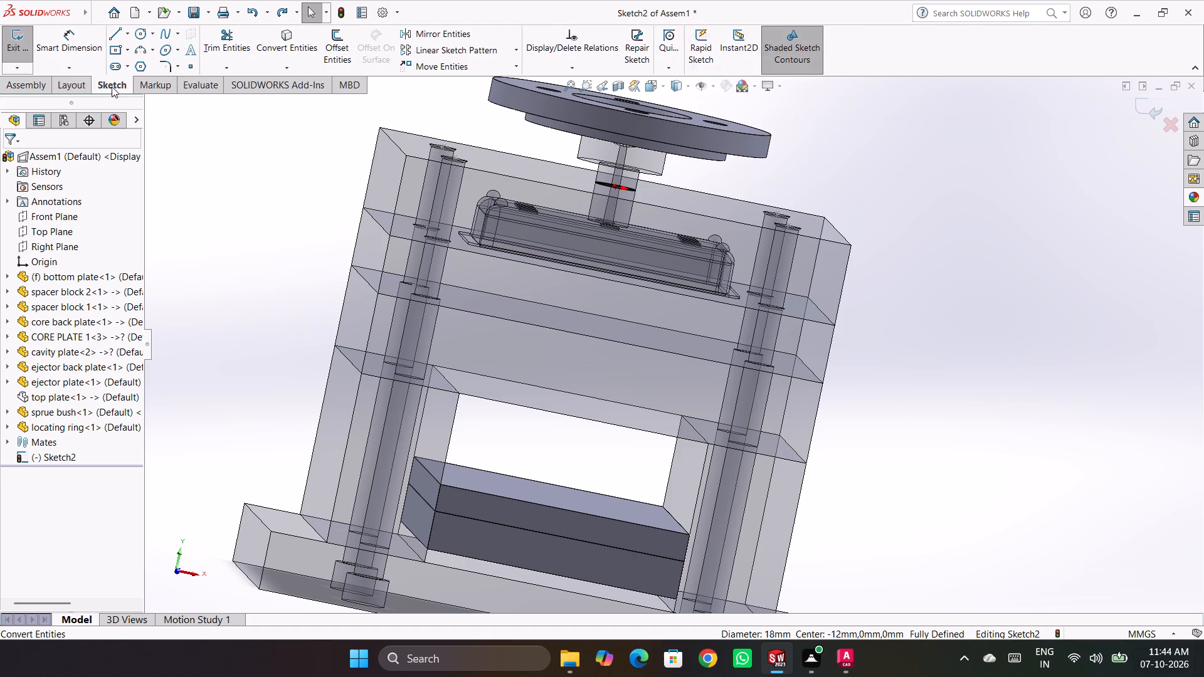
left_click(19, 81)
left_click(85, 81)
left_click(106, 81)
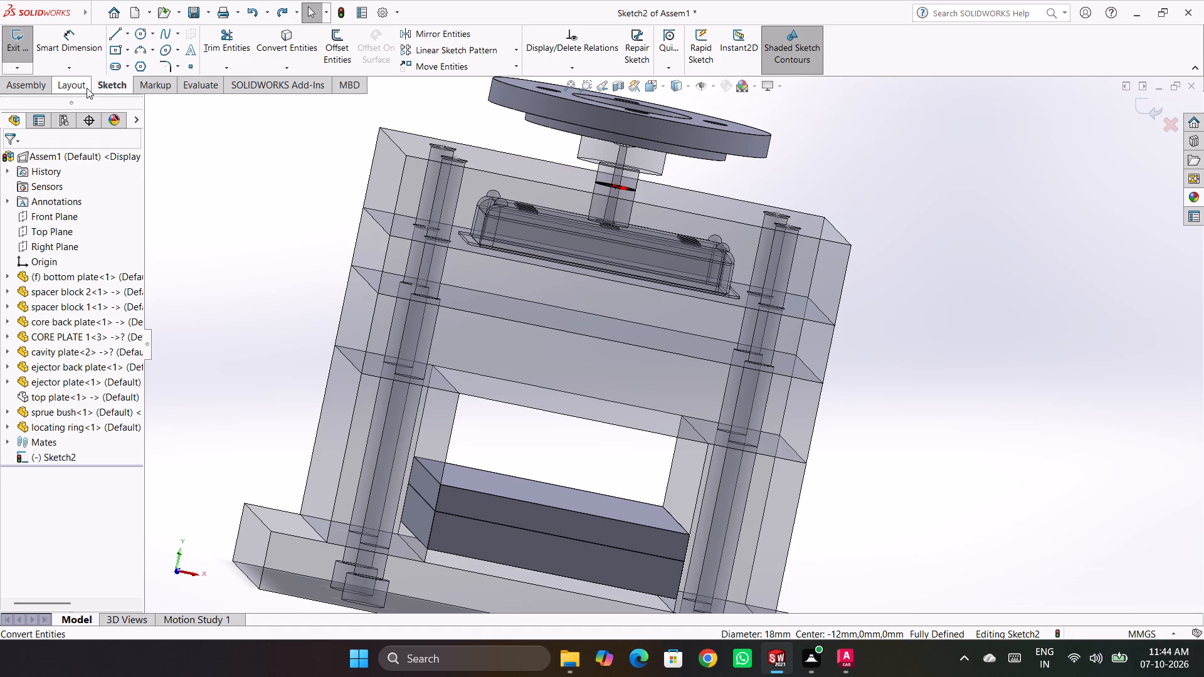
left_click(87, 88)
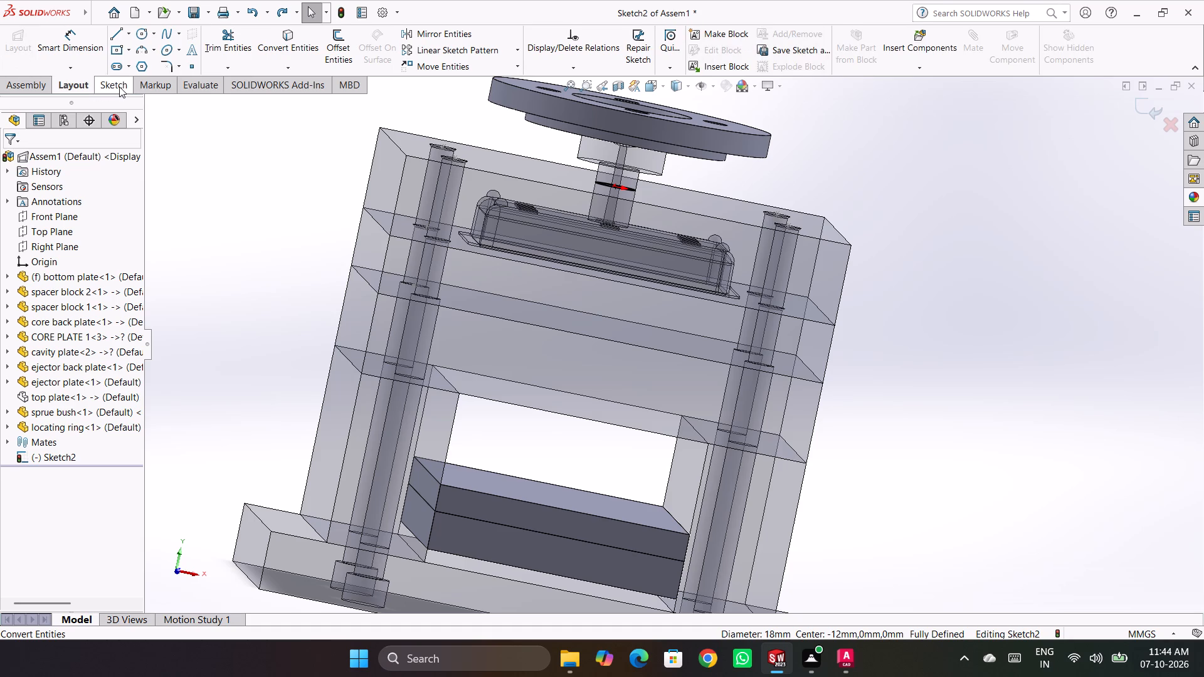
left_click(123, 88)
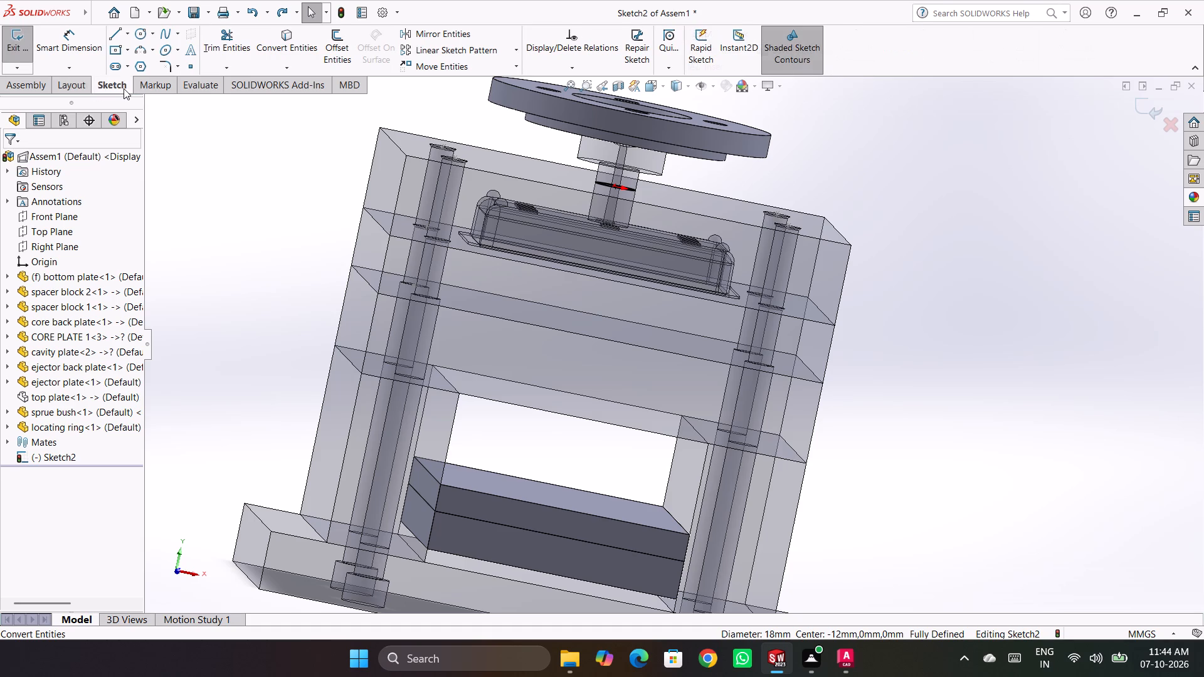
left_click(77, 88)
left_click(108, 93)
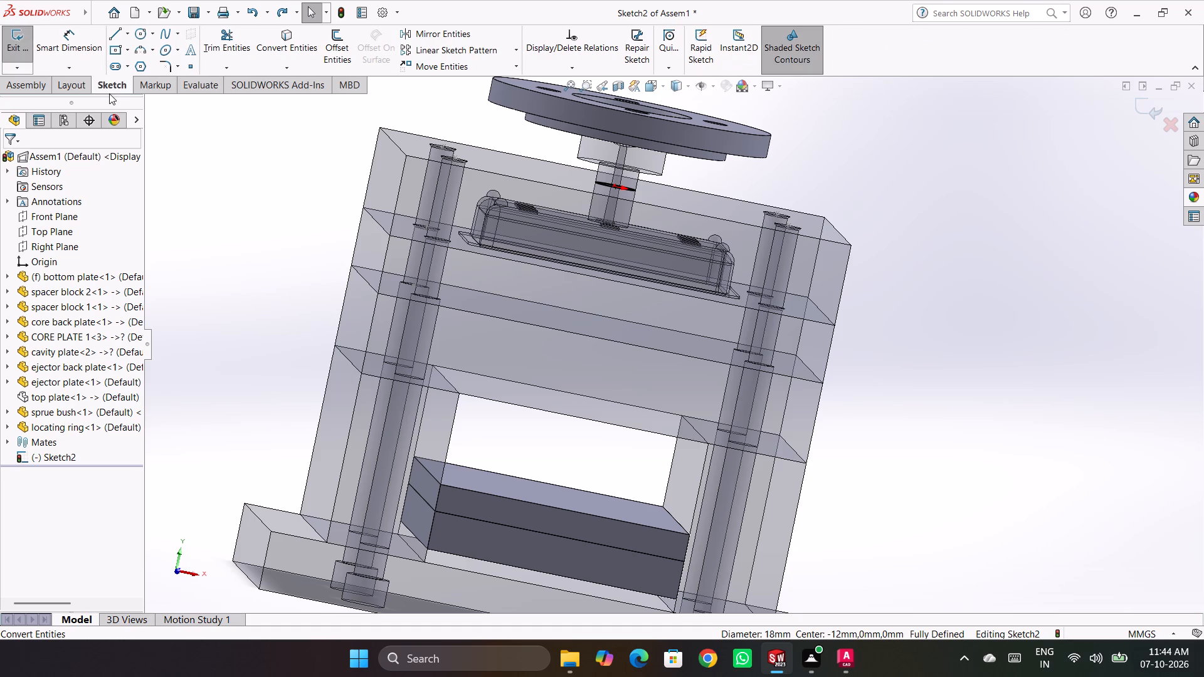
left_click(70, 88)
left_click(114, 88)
Exit the assembly-level sketch containing the converted sprue bush circle.
left_click(21, 34)
left_click(75, 85)
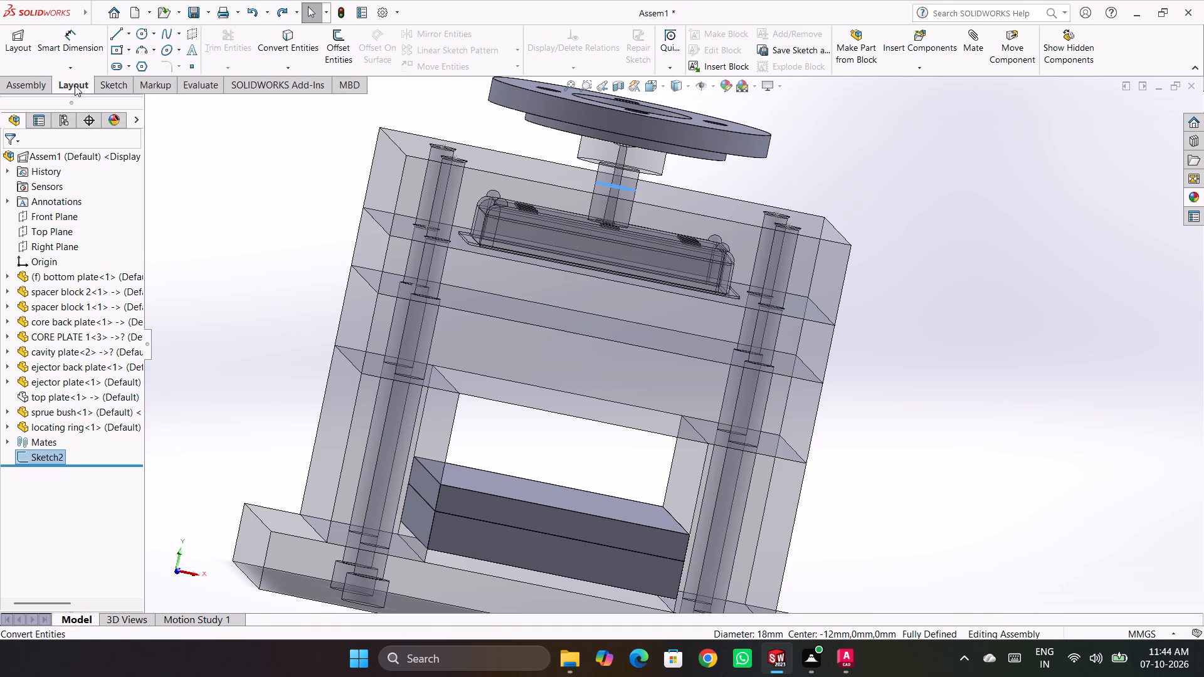
left_click(122, 92)
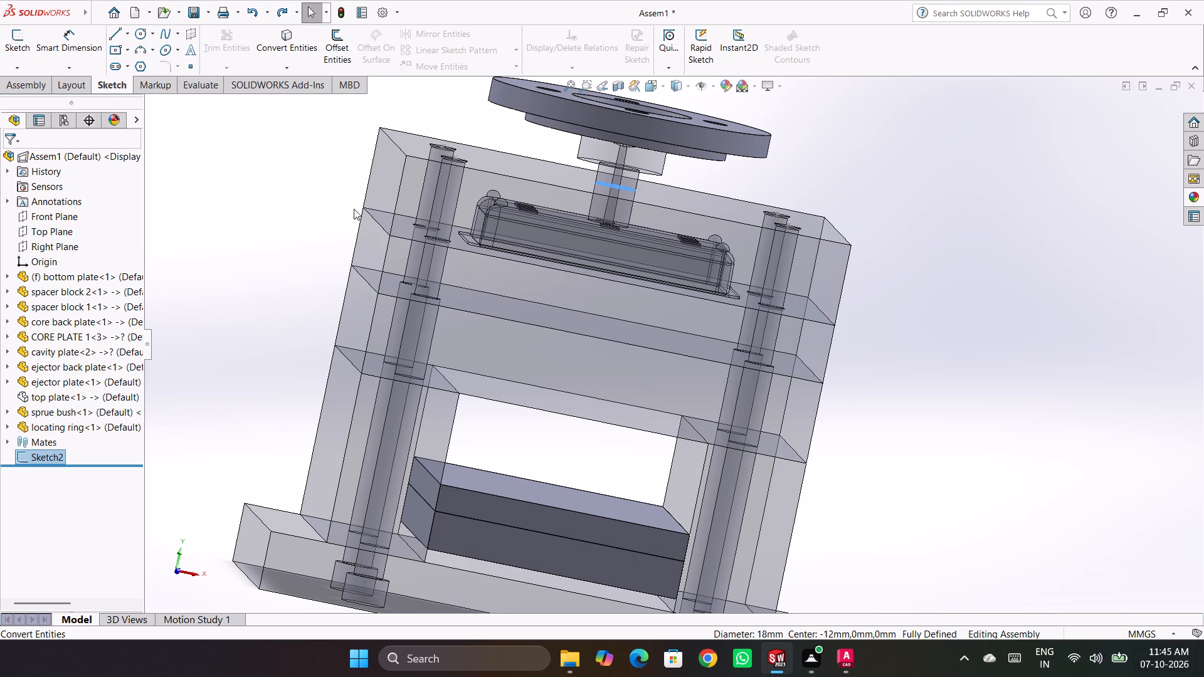
Open the cavity plate for in-context part editing within the assembly.
right_click(414, 179)
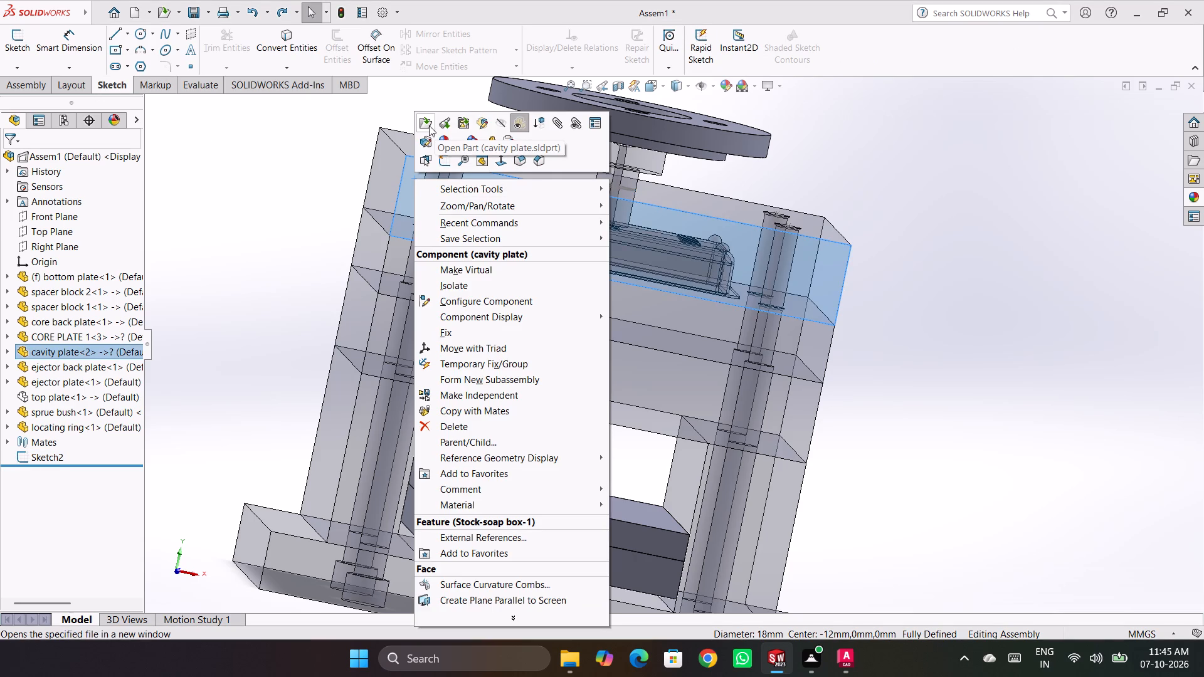
left_click(478, 128)
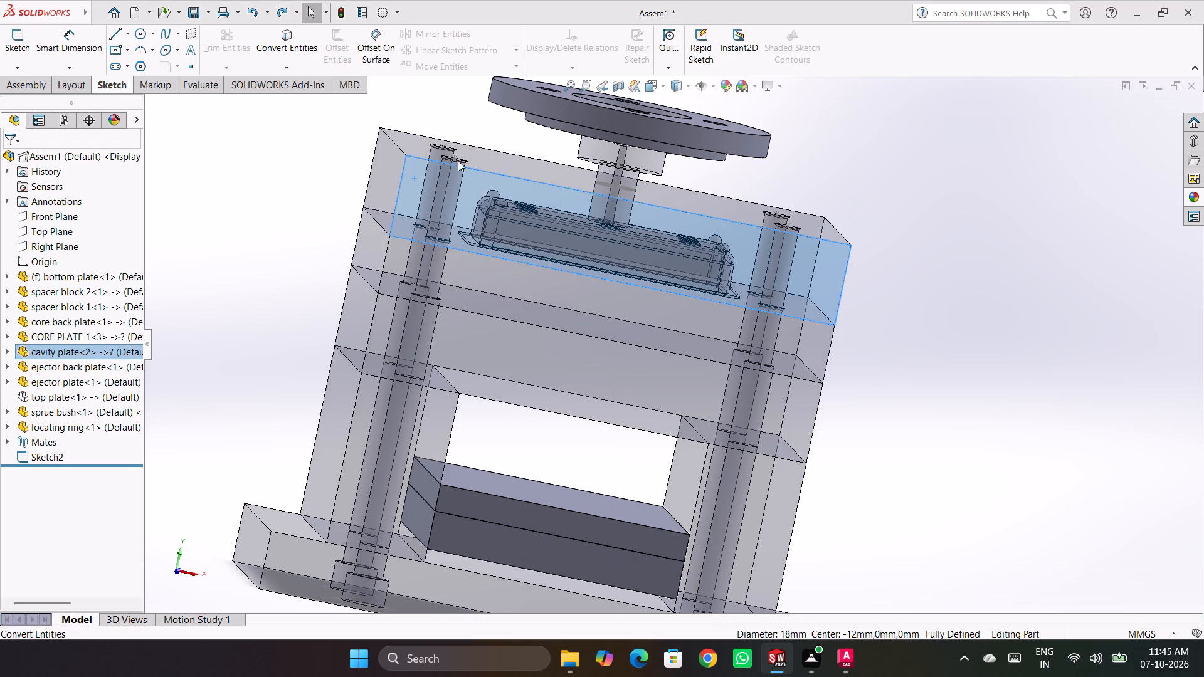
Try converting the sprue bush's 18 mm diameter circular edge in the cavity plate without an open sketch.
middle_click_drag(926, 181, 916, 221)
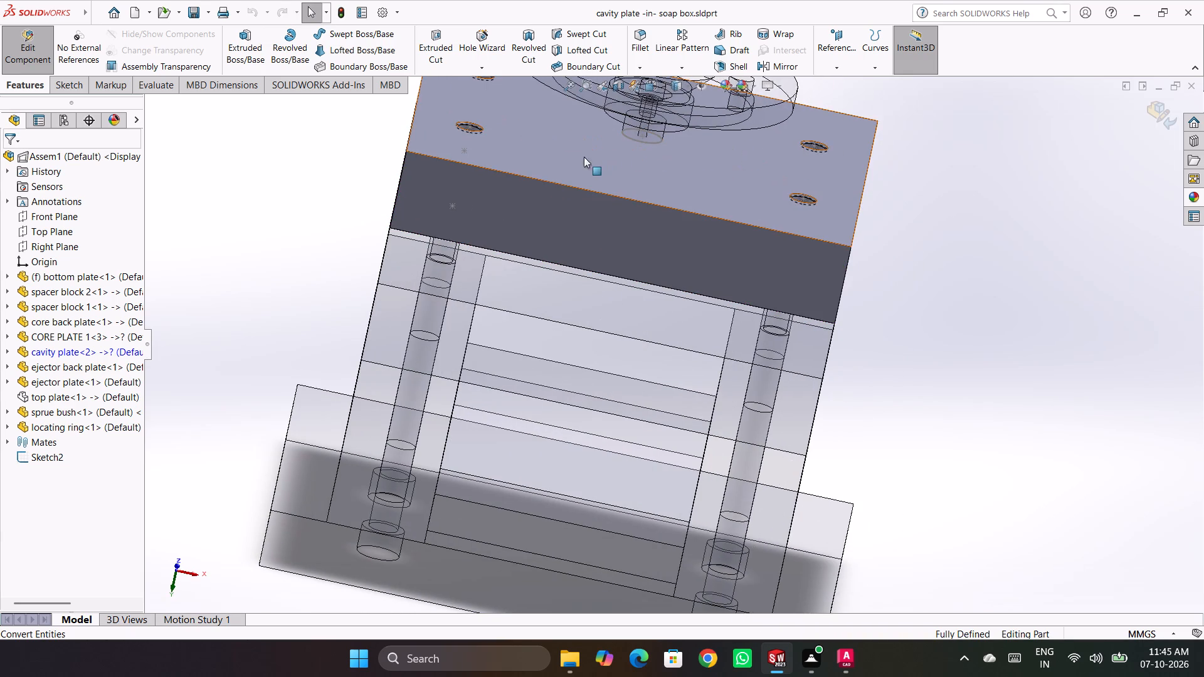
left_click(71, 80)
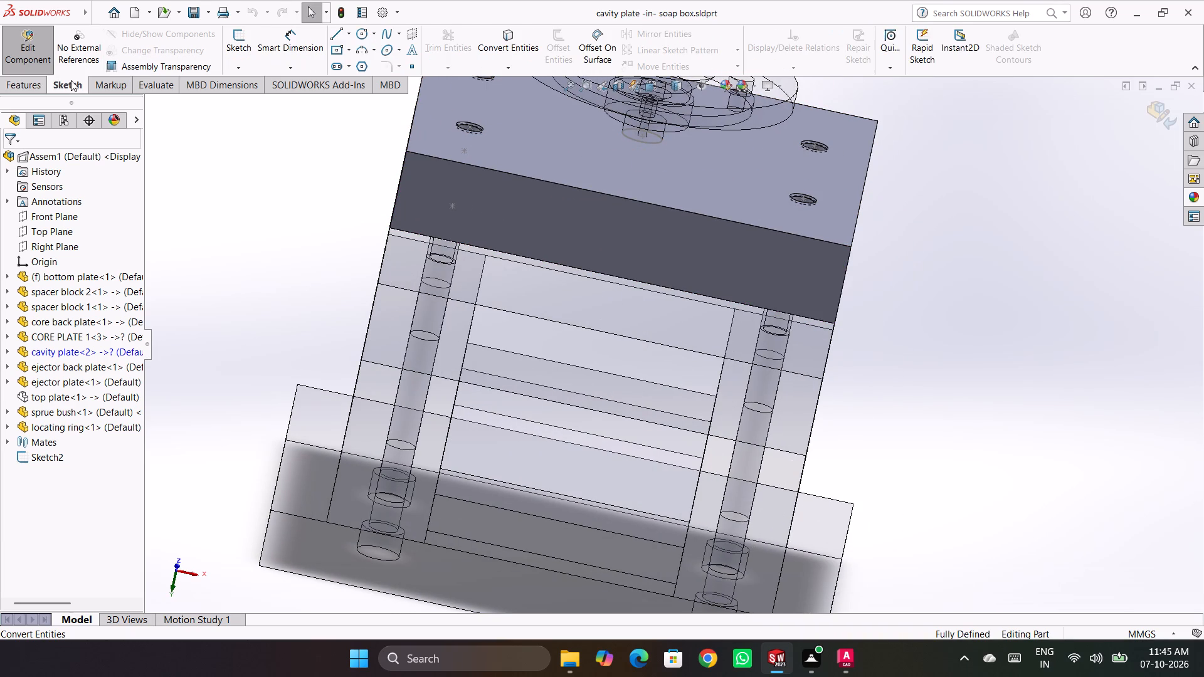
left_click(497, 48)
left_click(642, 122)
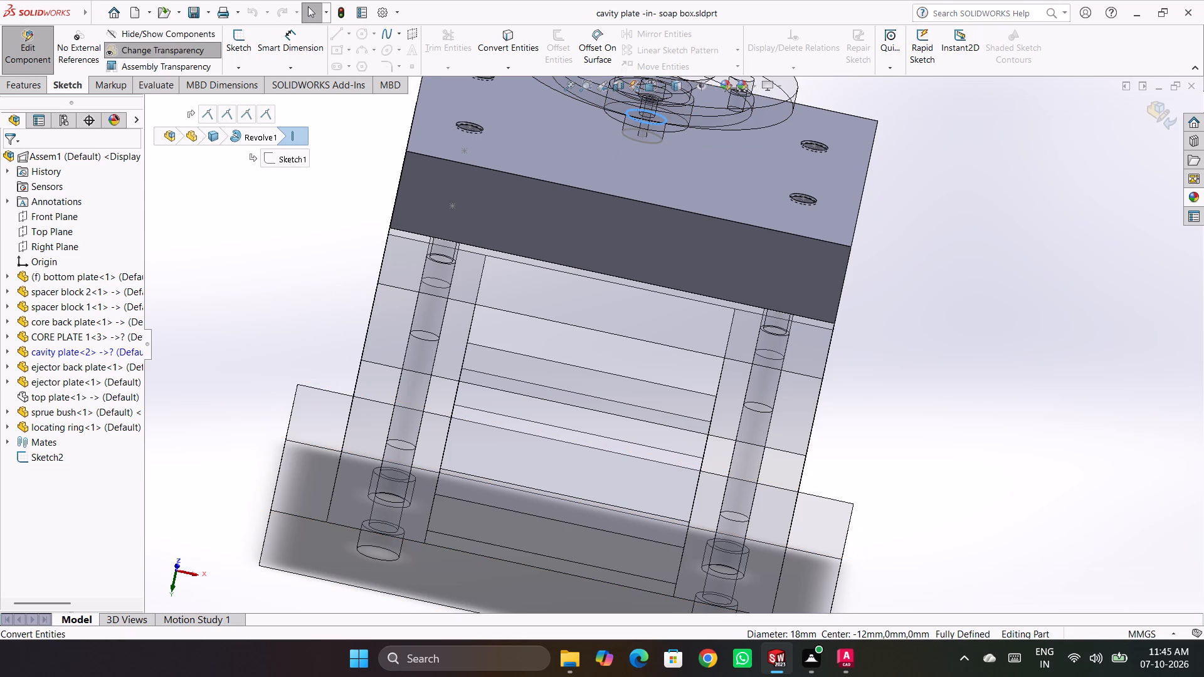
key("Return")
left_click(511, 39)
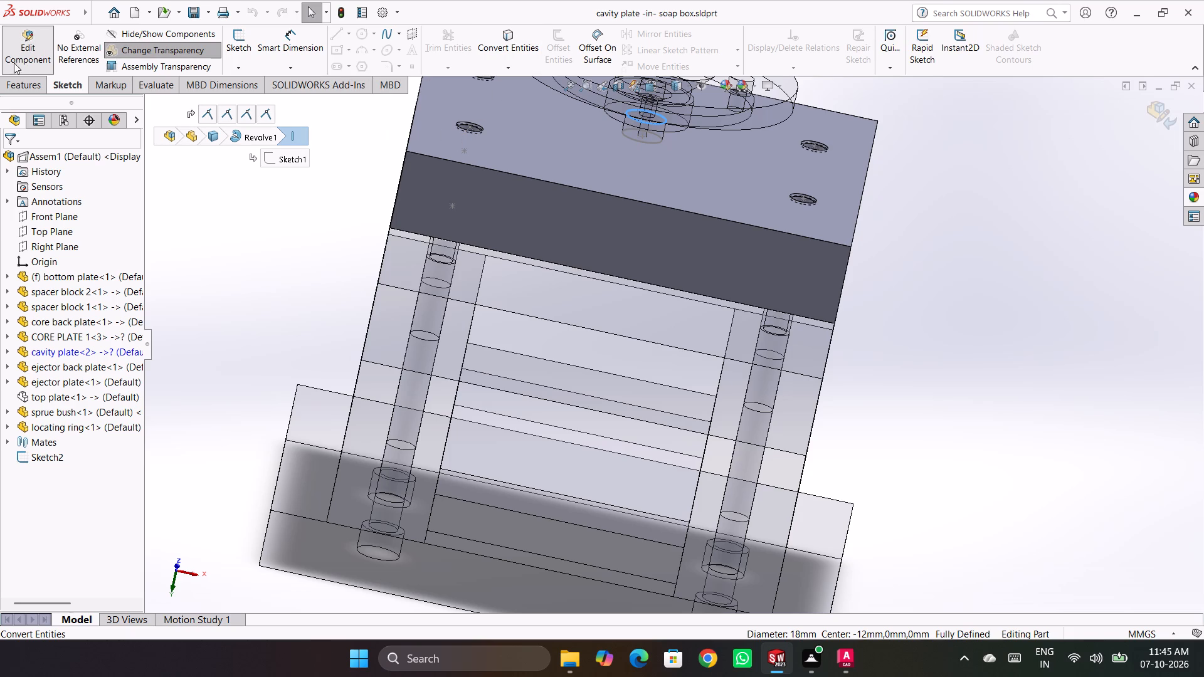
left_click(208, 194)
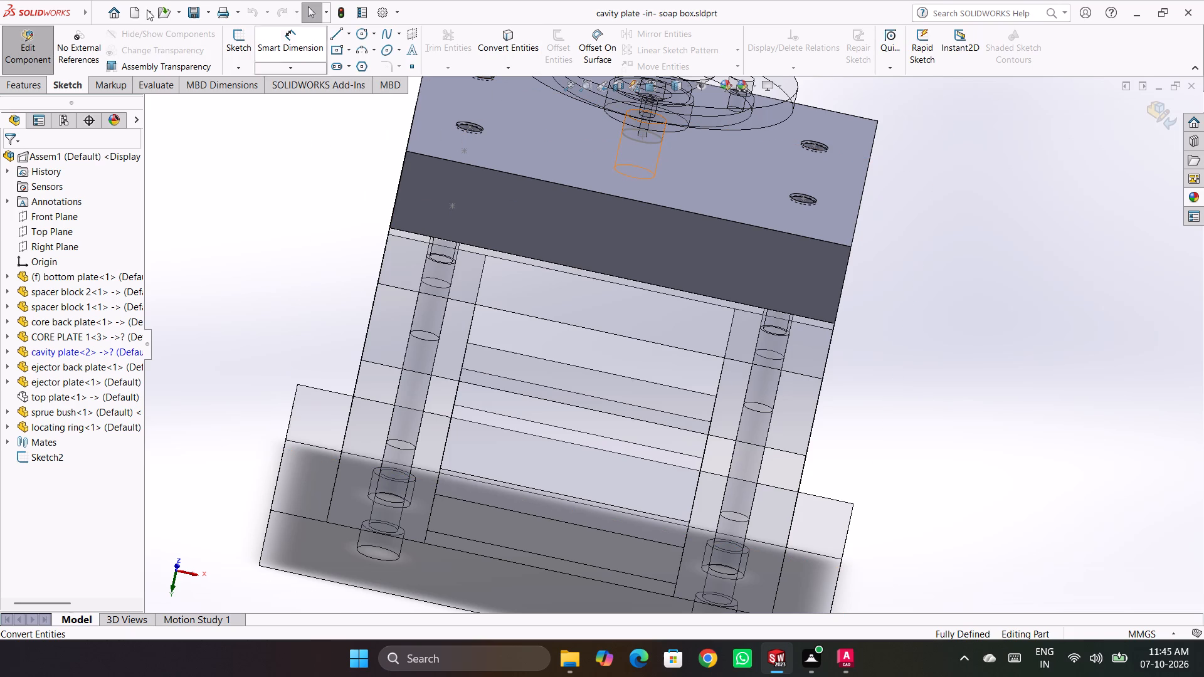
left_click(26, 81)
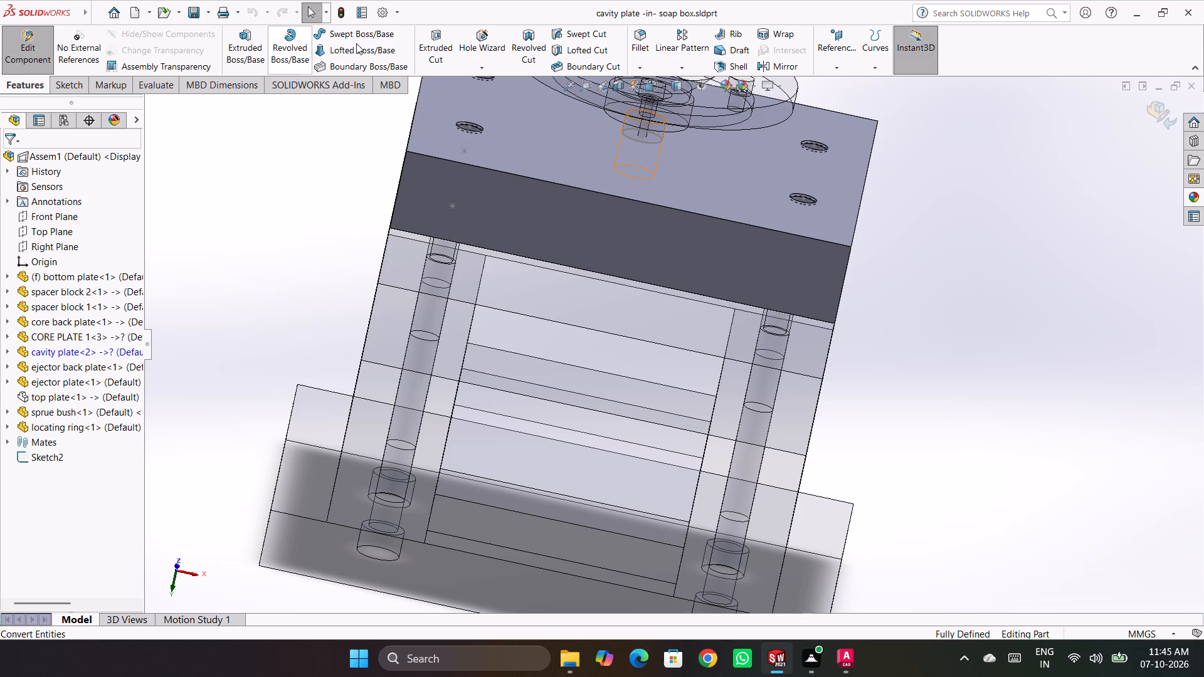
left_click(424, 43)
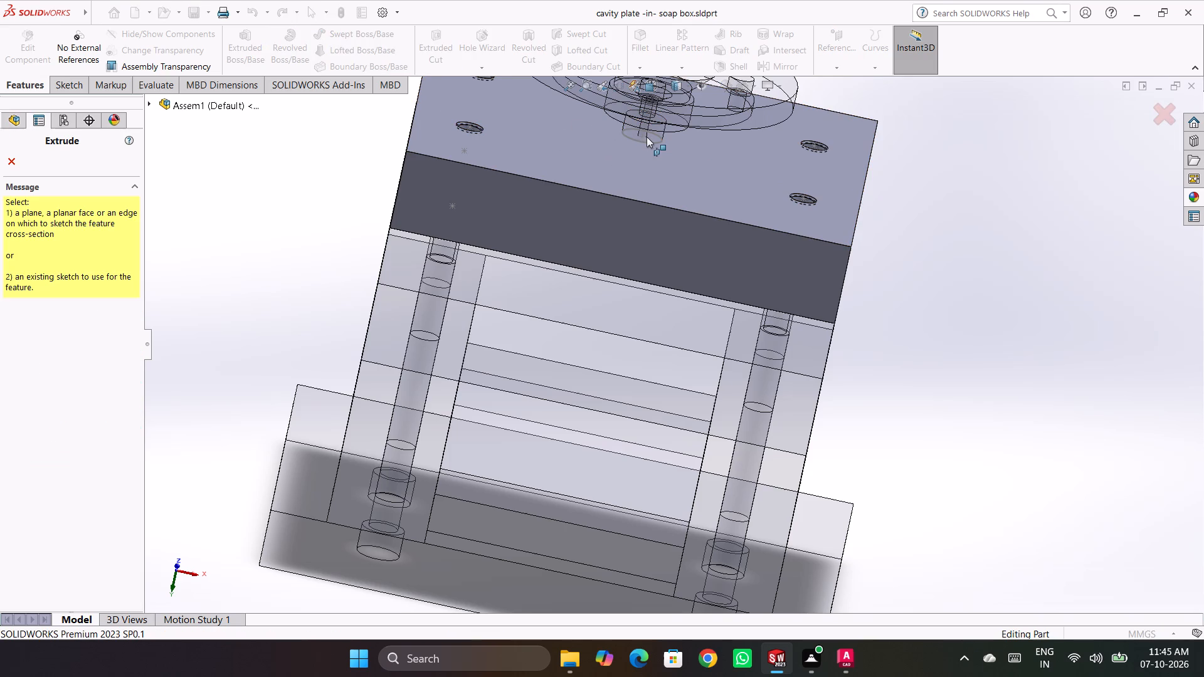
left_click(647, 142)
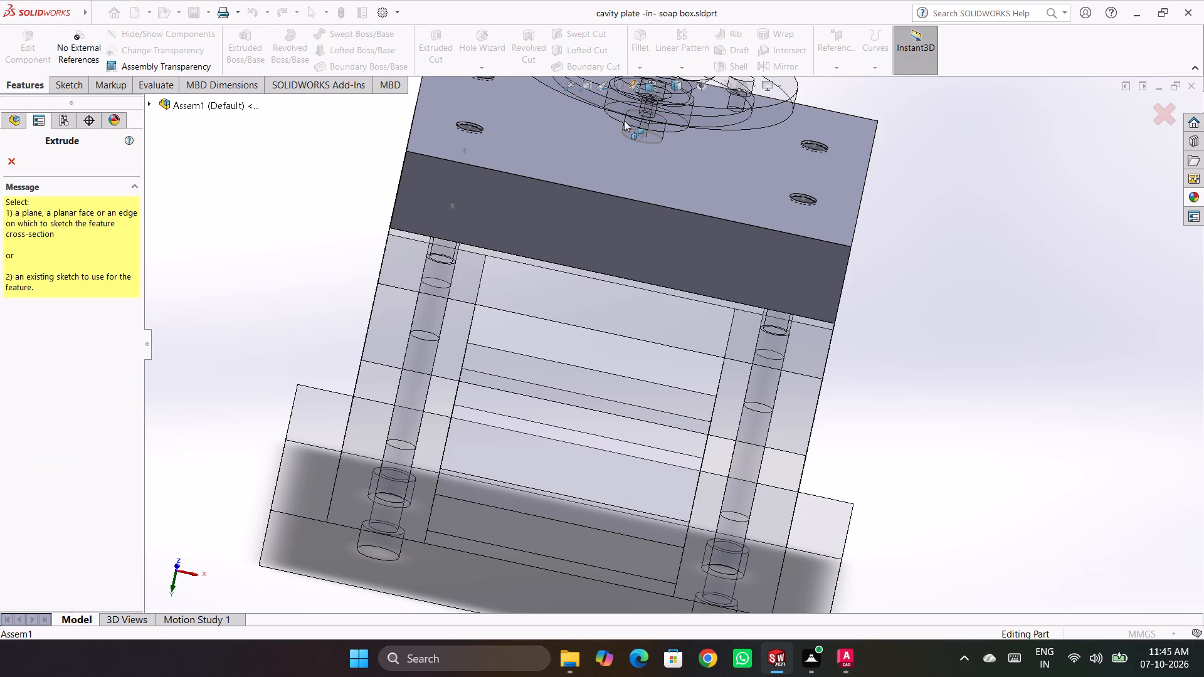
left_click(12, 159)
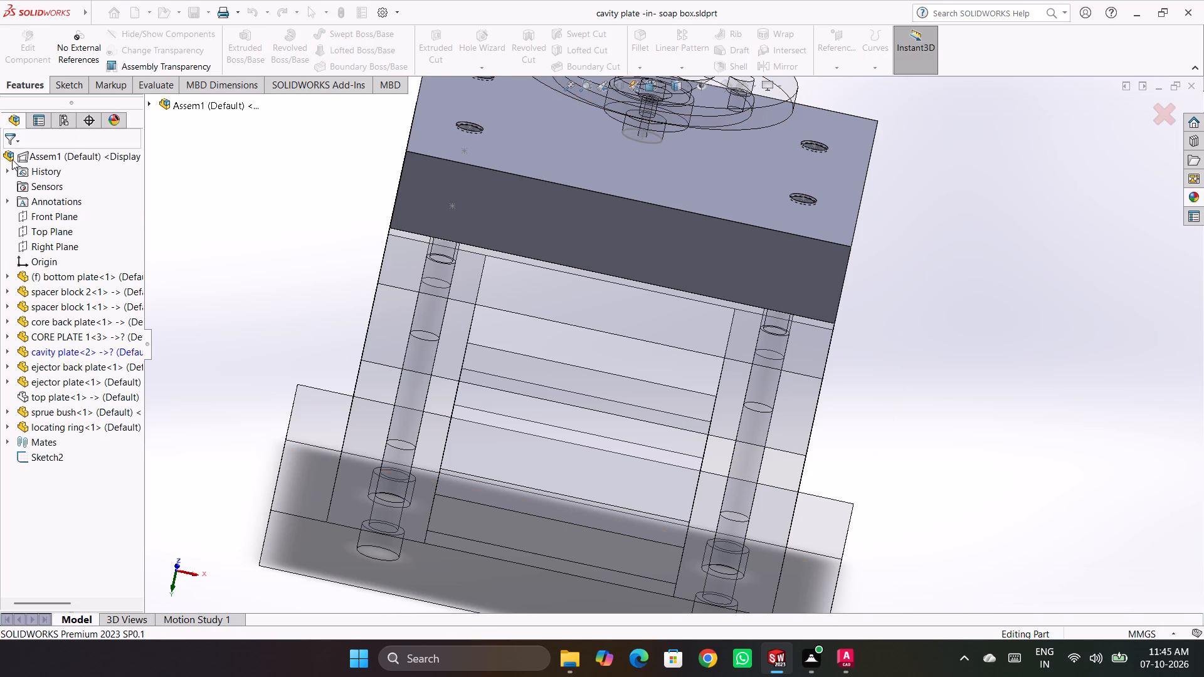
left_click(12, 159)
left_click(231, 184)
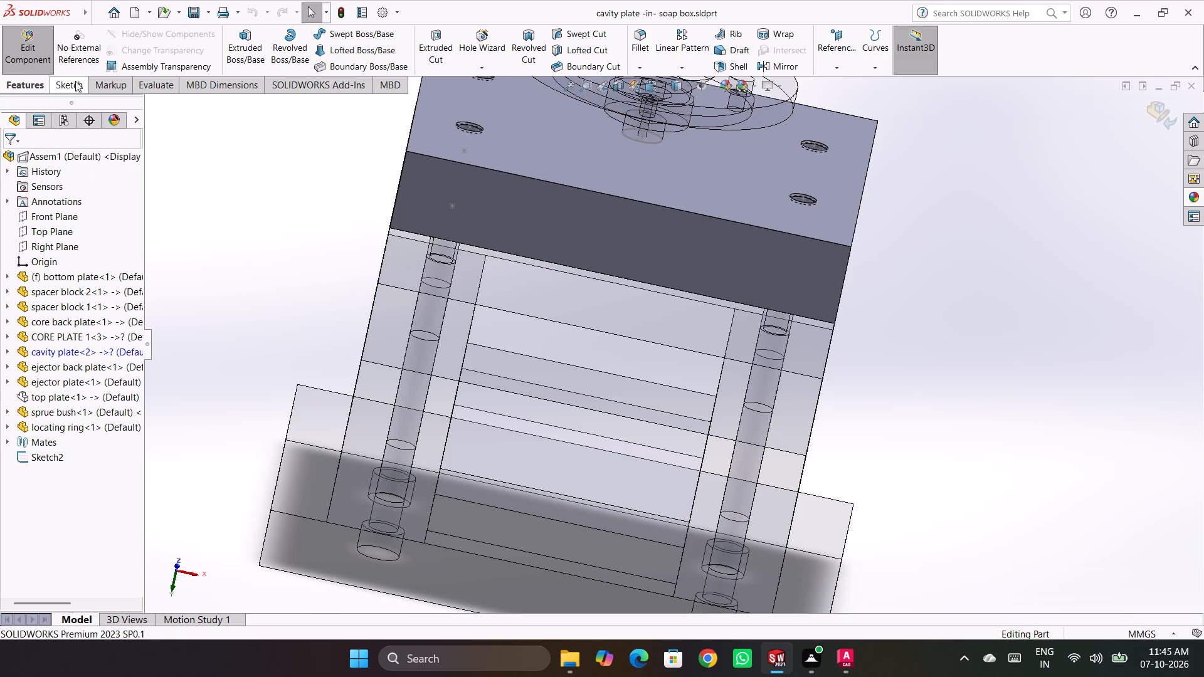
Start a new part-level sketch on the upper face of the cavity plate.
left_click(75, 81)
right_click(451, 139)
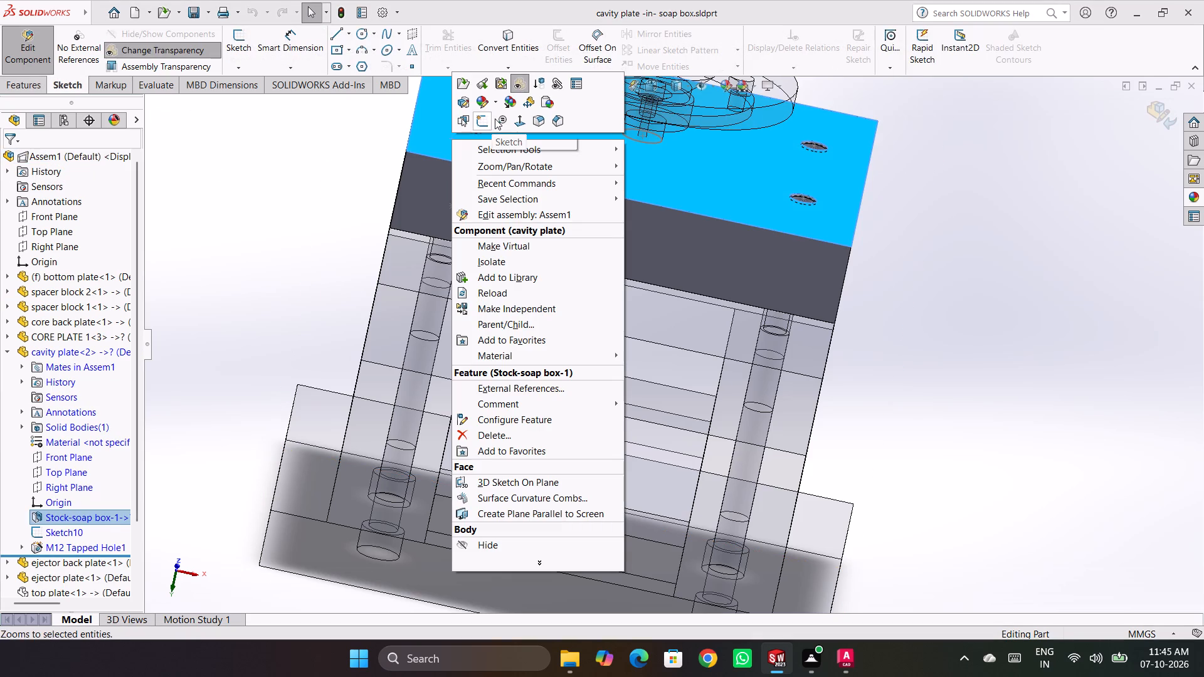
left_click(485, 118)
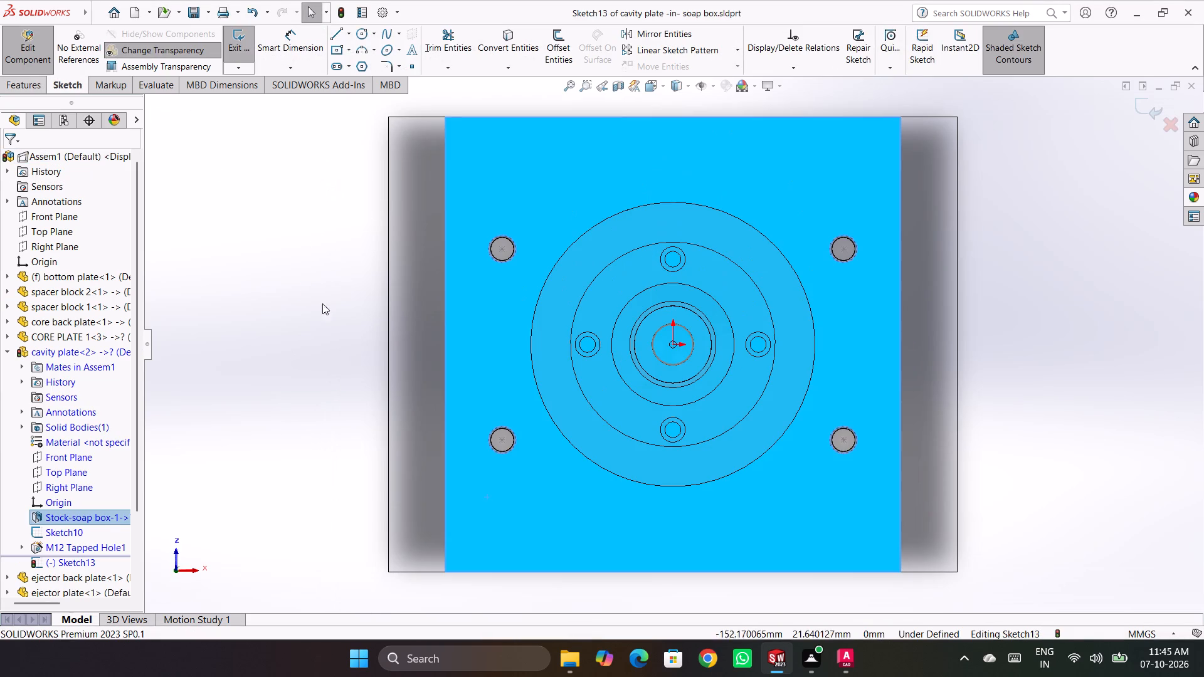
left_click(263, 288)
Start Convert Entities in the cavity plate sketch and try to pick the sprue bush's circular edge and lower cylindrical outline.
middle_click_drag(287, 307, 322, 152)
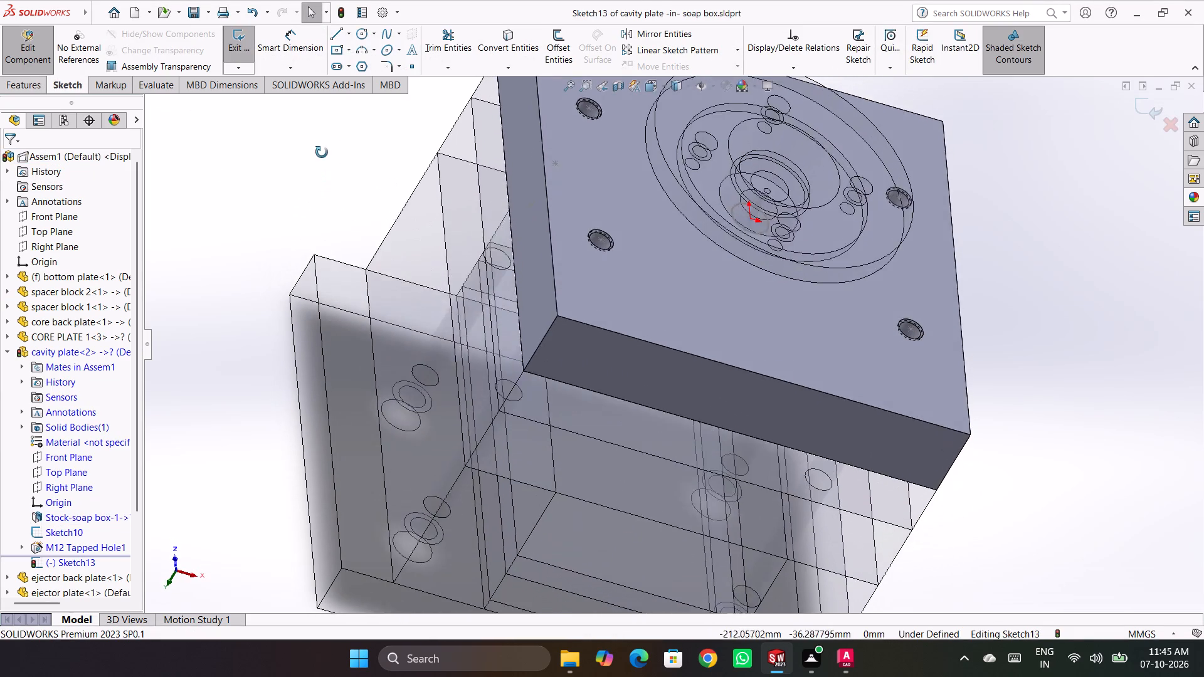
middle_click_drag(322, 152, 322, 147)
left_click(508, 36)
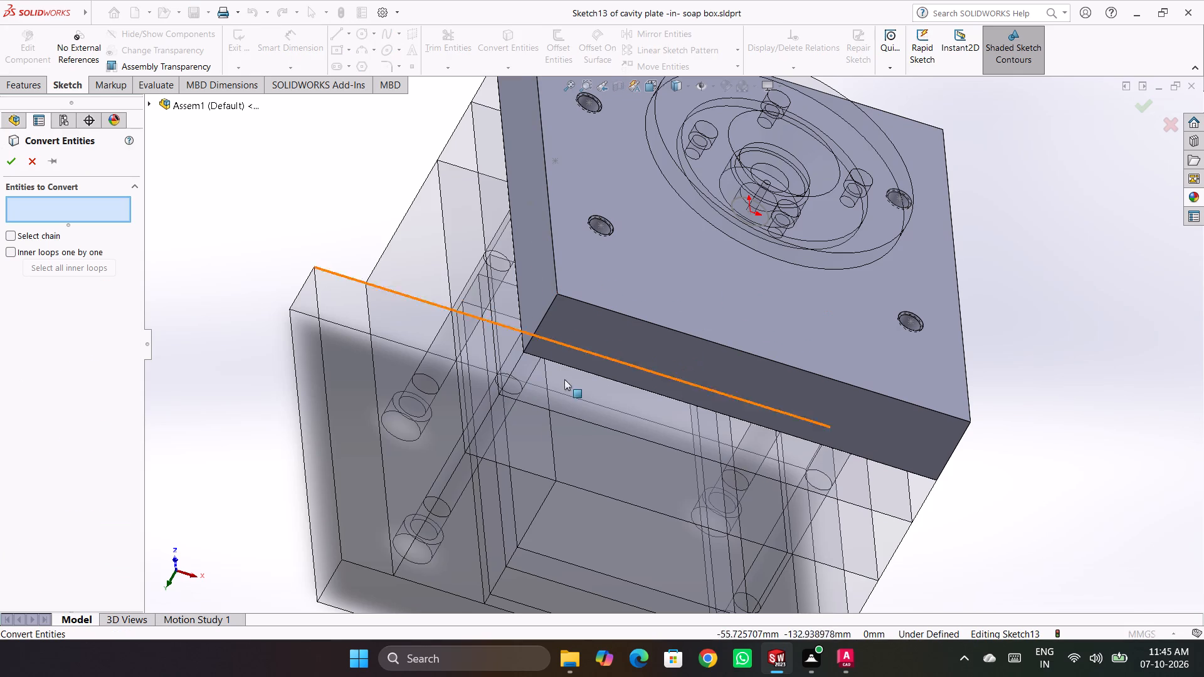
scroll(258, 219, "up", 2)
scroll(868, 339, "down", 3)
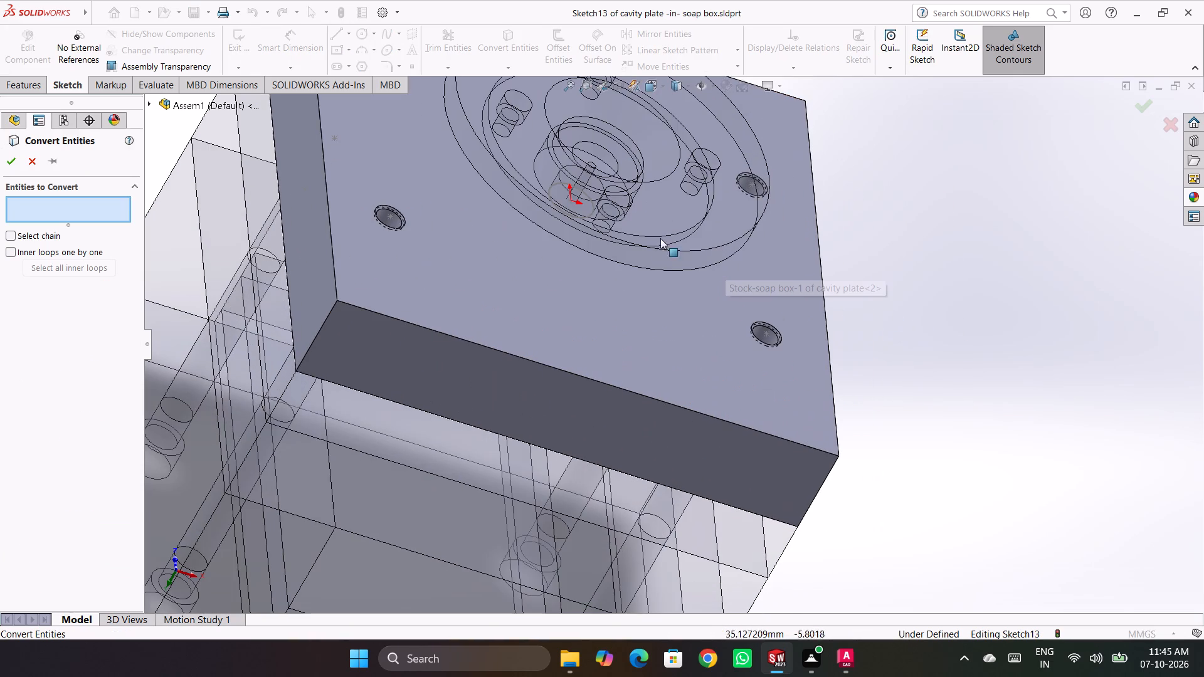
middle_click_drag(884, 391, 875, 305)
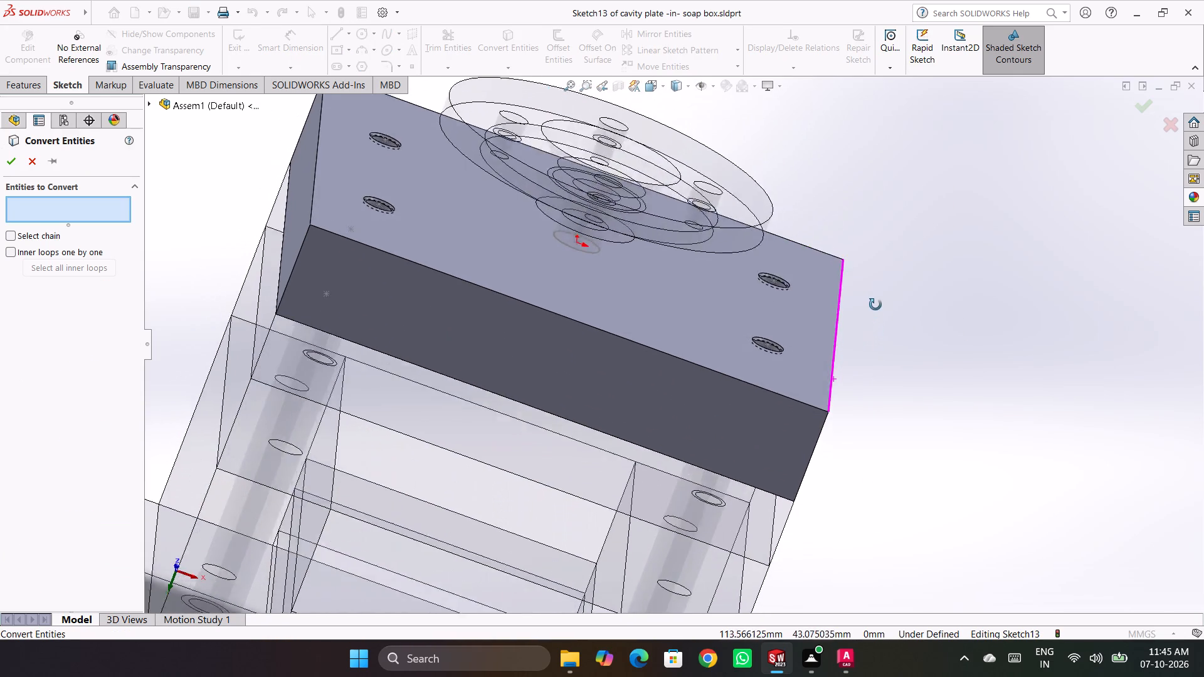
middle_click_drag(875, 305, 884, 280)
middle_click_drag(914, 255, 904, 266)
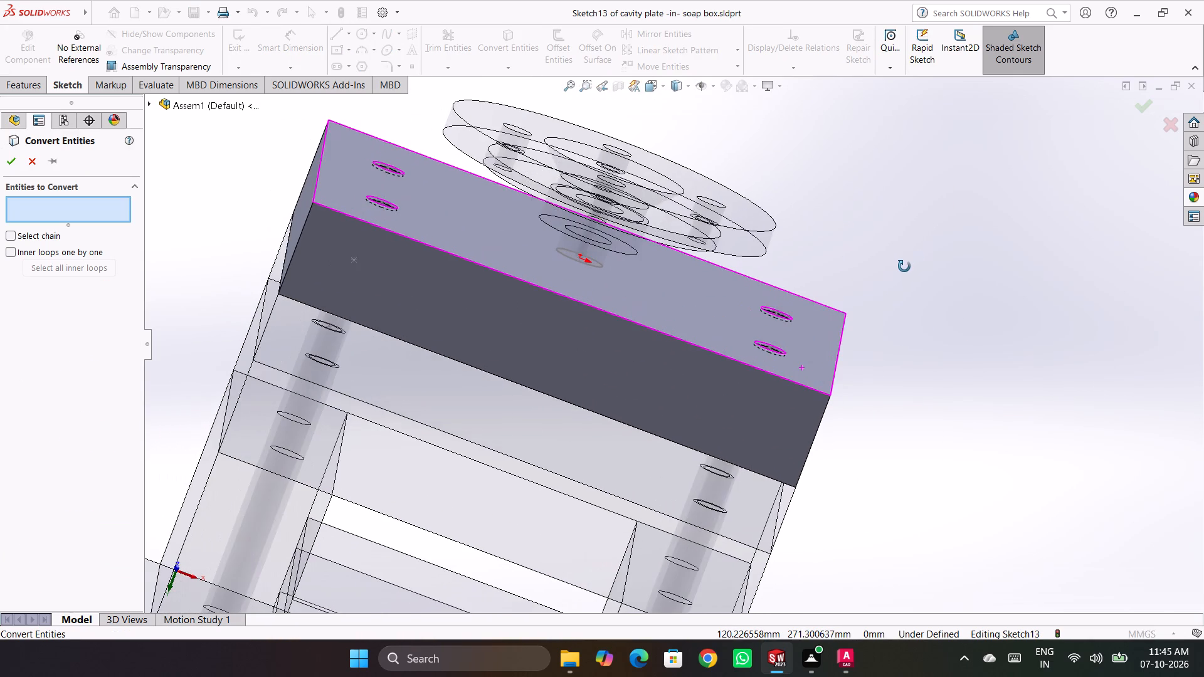
middle_click_drag(904, 266, 902, 269)
scroll(902, 269, "down", 1)
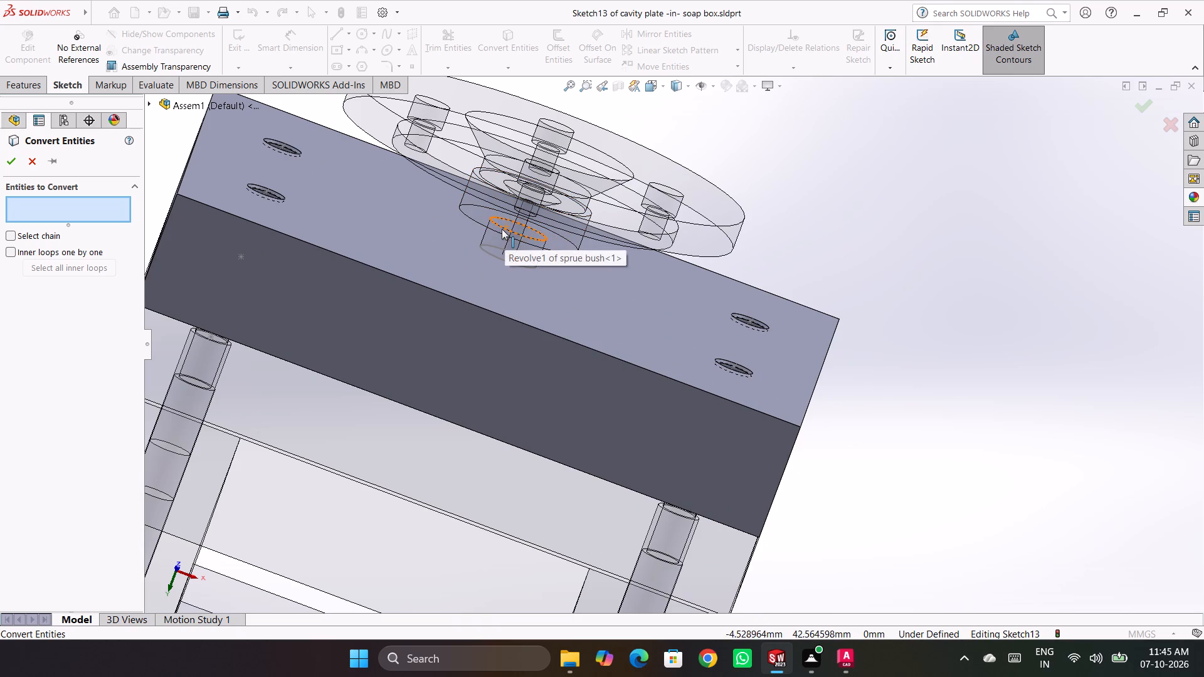
left_click(504, 228)
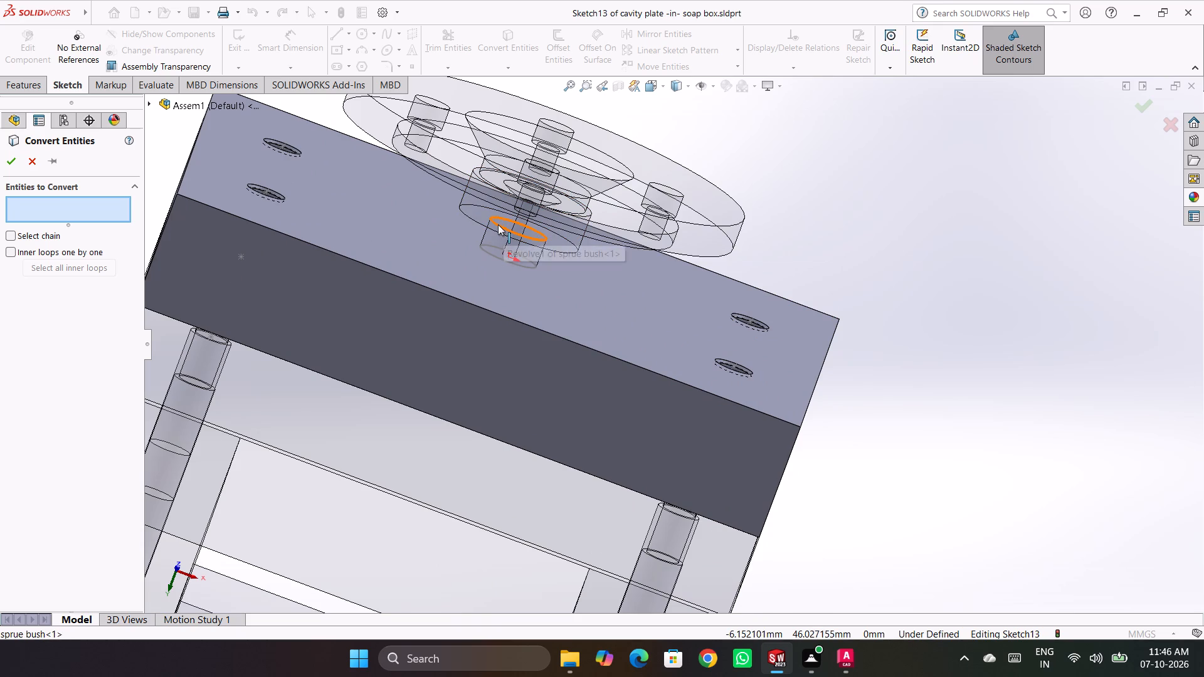
left_click(498, 224)
left_click(493, 219)
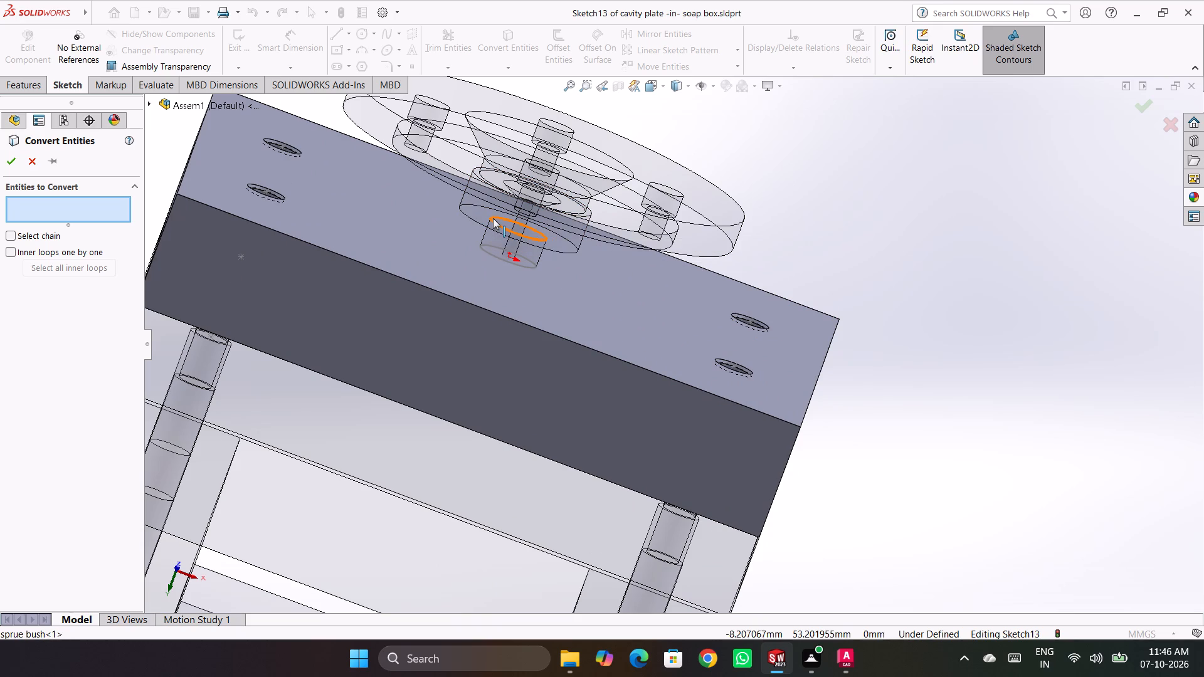
left_click(493, 218)
left_click(493, 223)
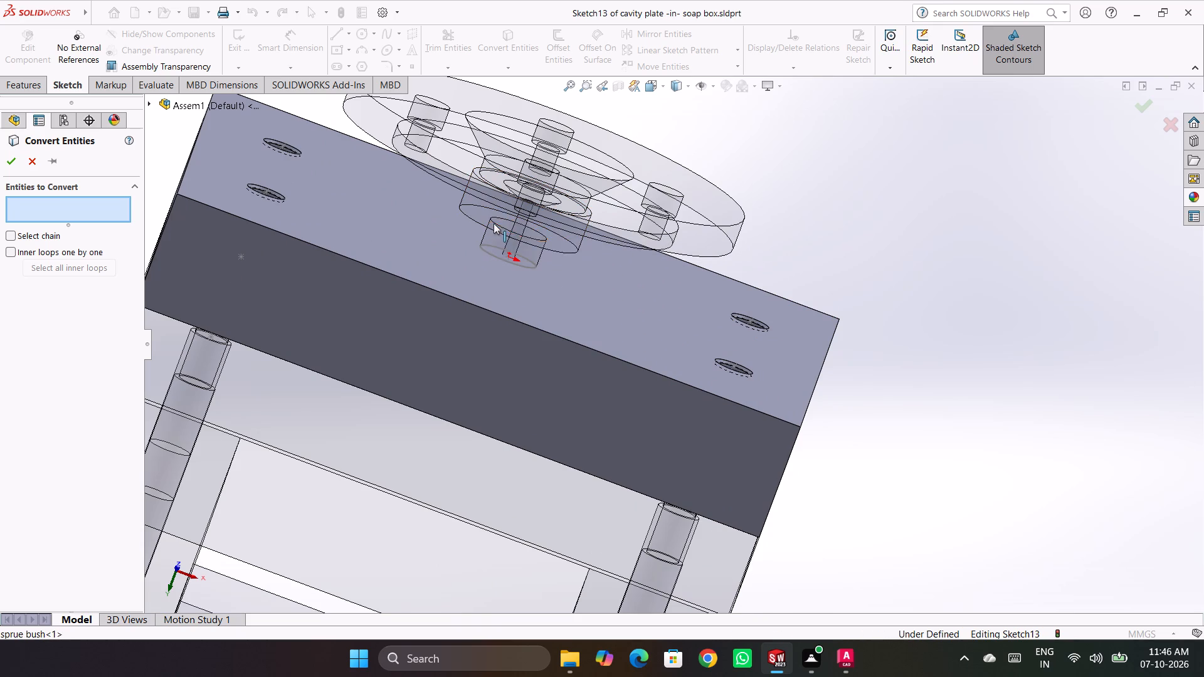
left_click(490, 241)
triple_click(490, 243)
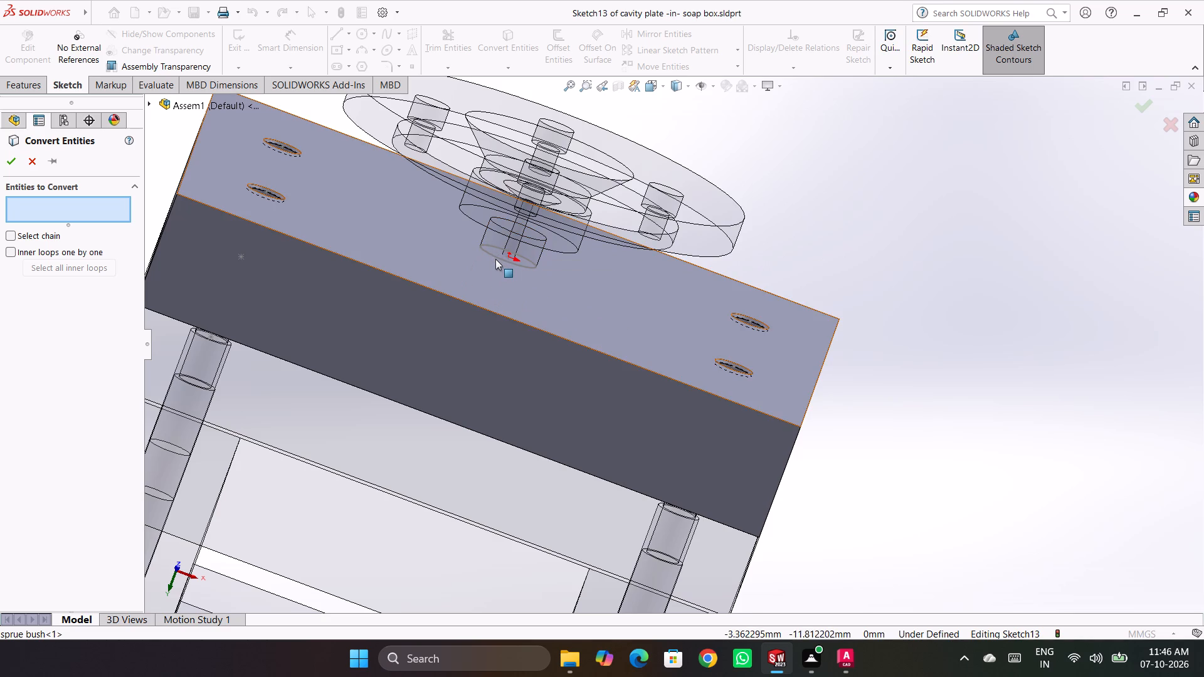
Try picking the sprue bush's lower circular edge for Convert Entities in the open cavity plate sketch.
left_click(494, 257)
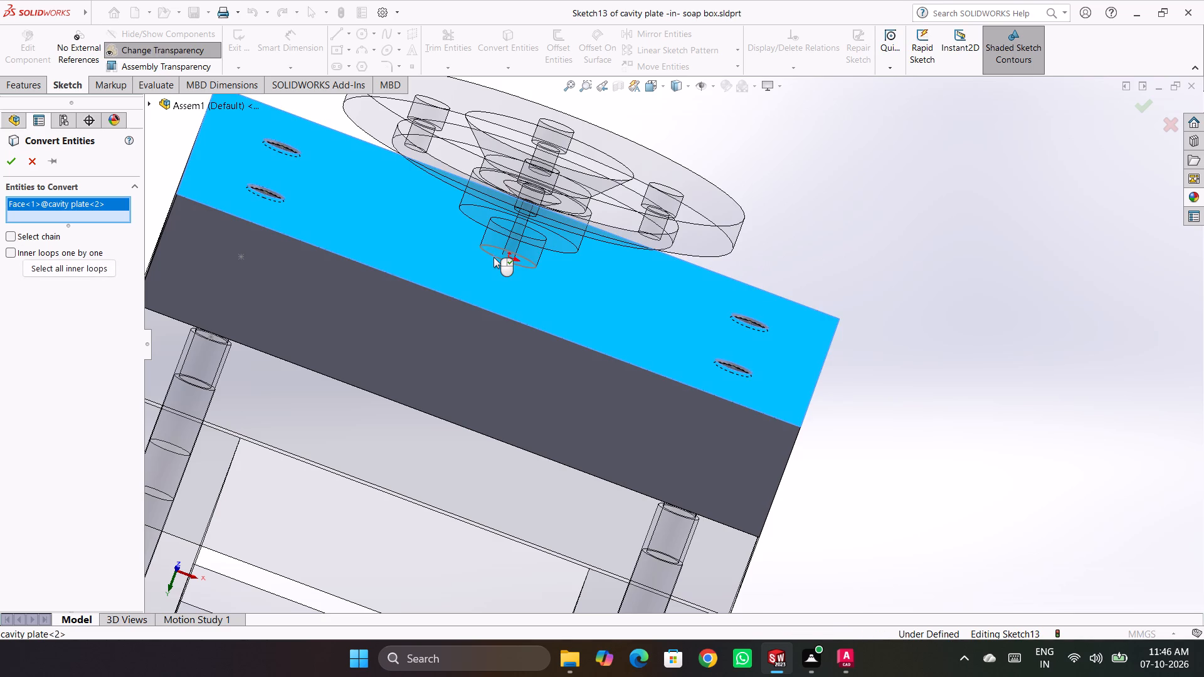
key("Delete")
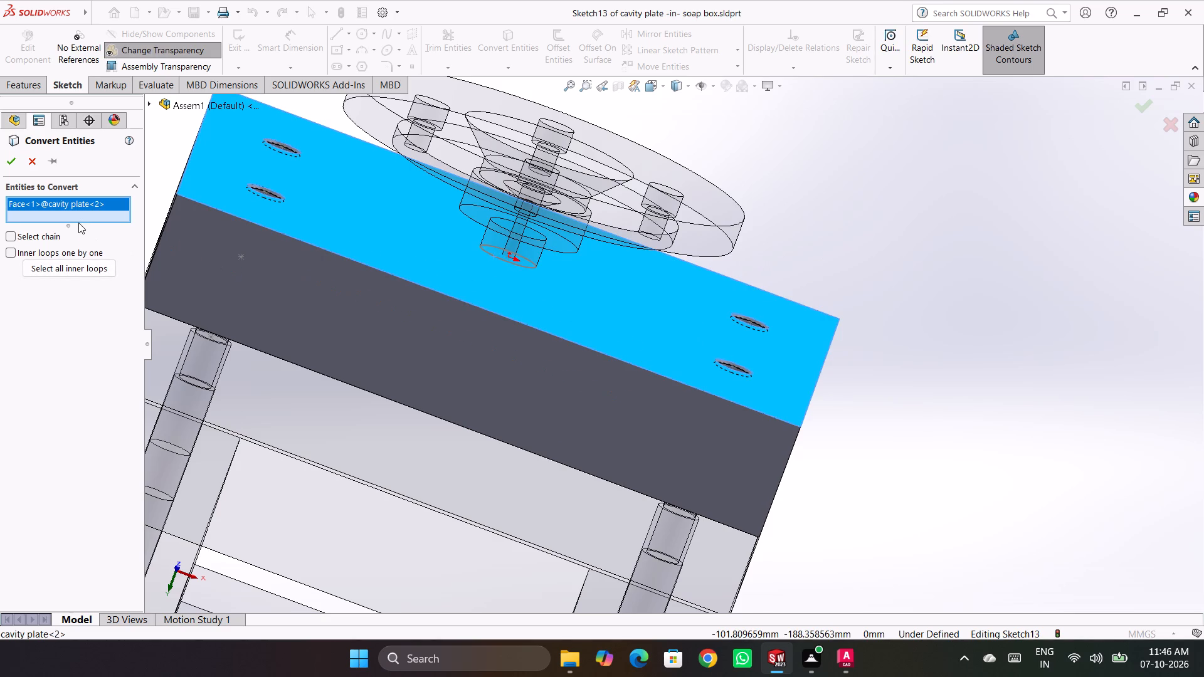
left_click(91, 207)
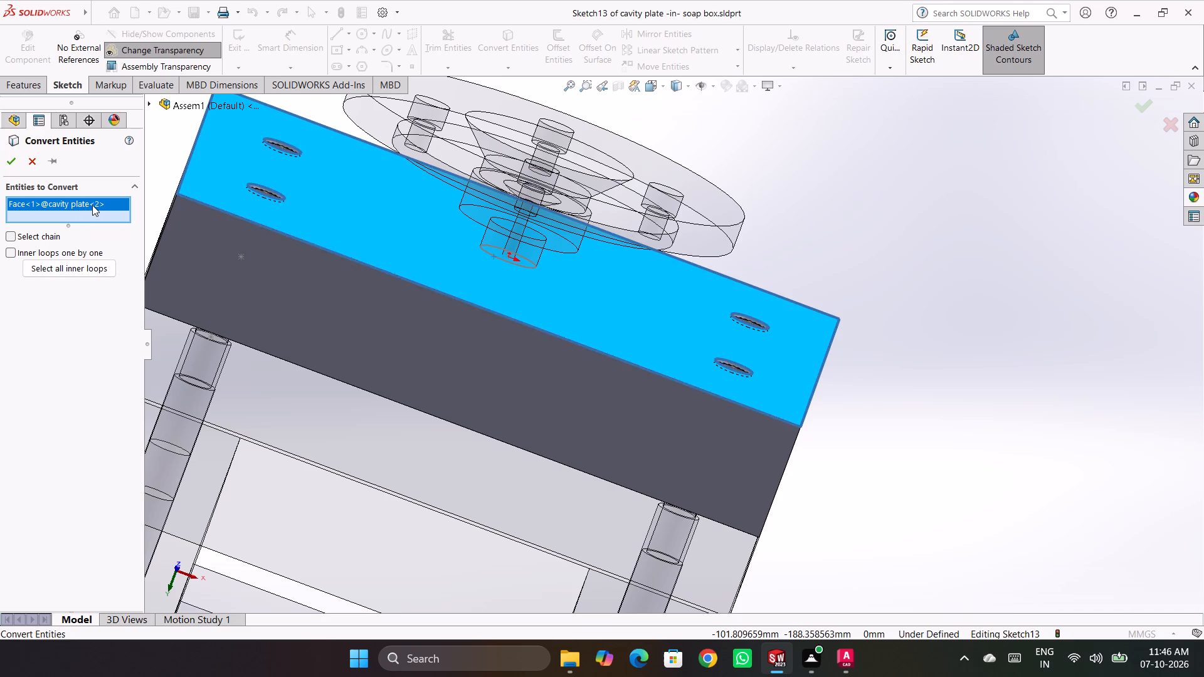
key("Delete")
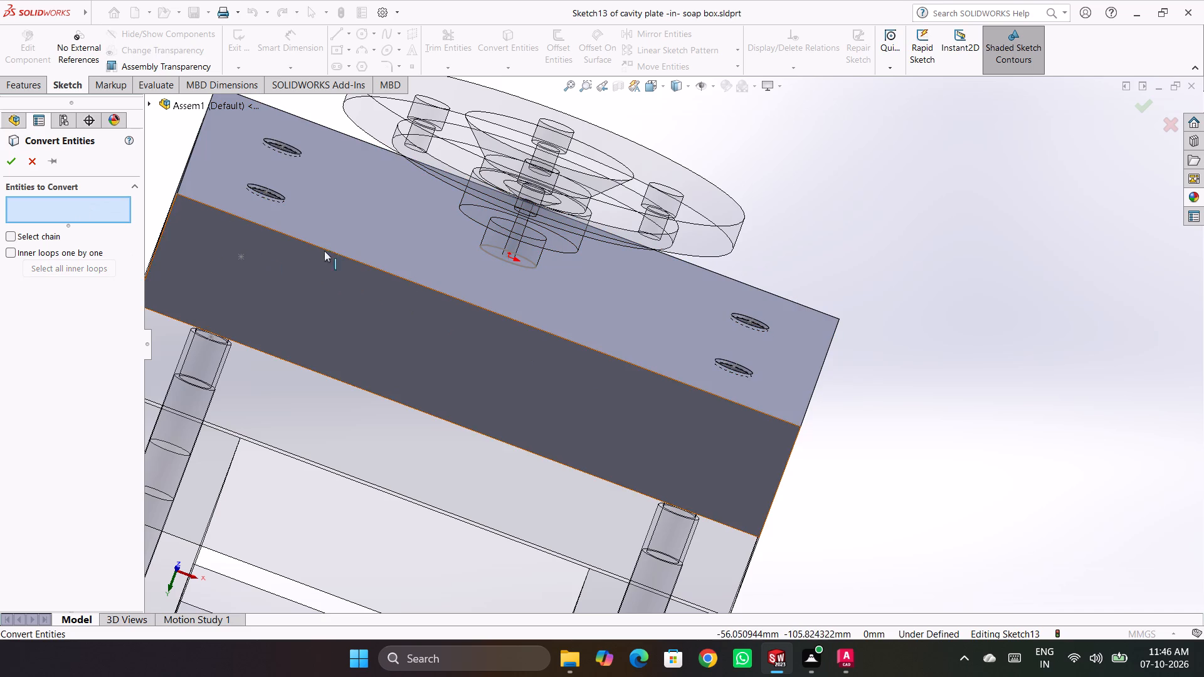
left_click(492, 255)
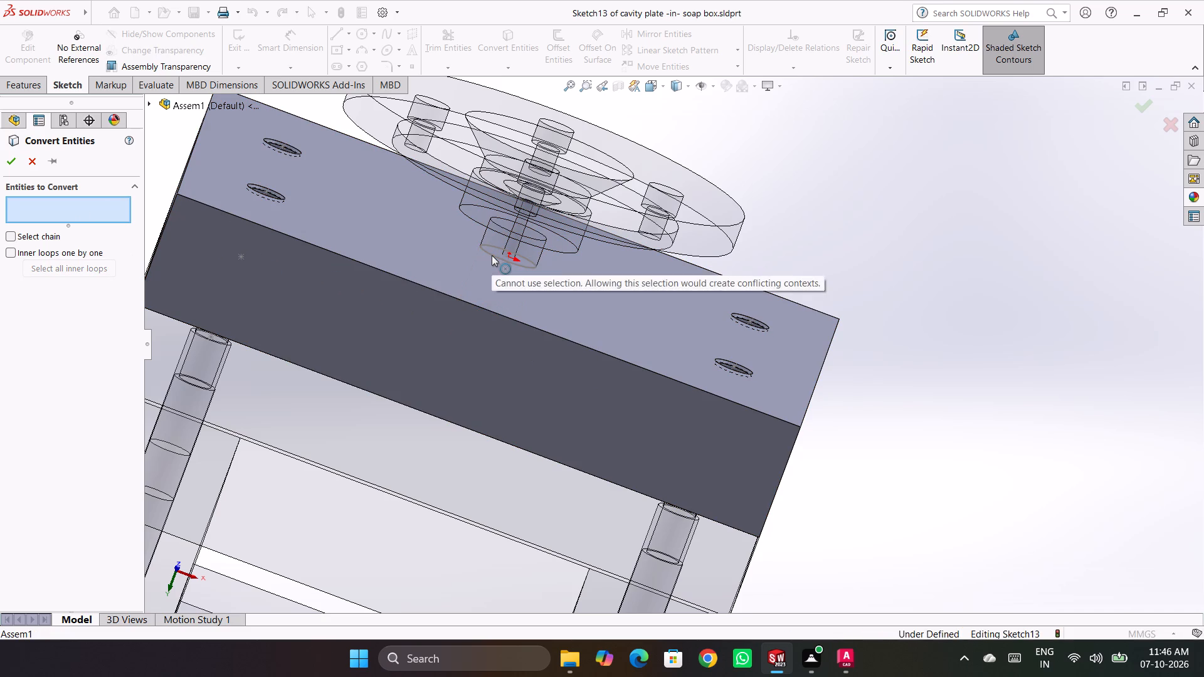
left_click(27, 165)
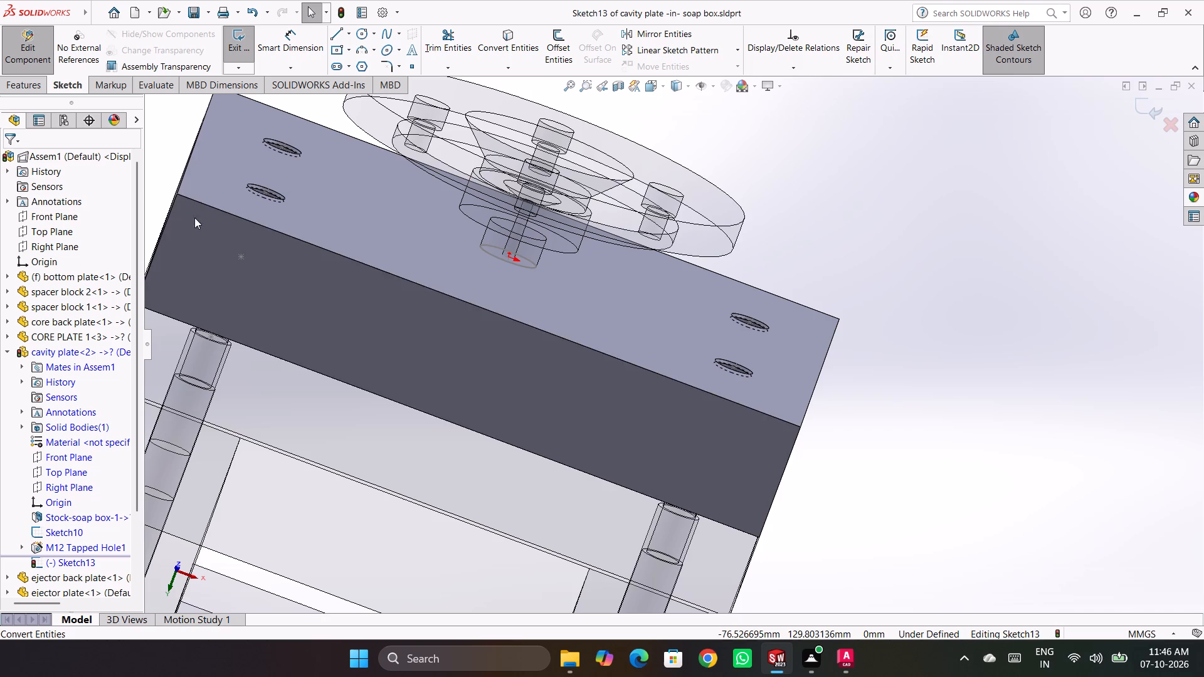
Return from the cavity plate to assembly editing and delete the assembly-level Sketch2.
middle_click_drag(835, 224, 850, 189)
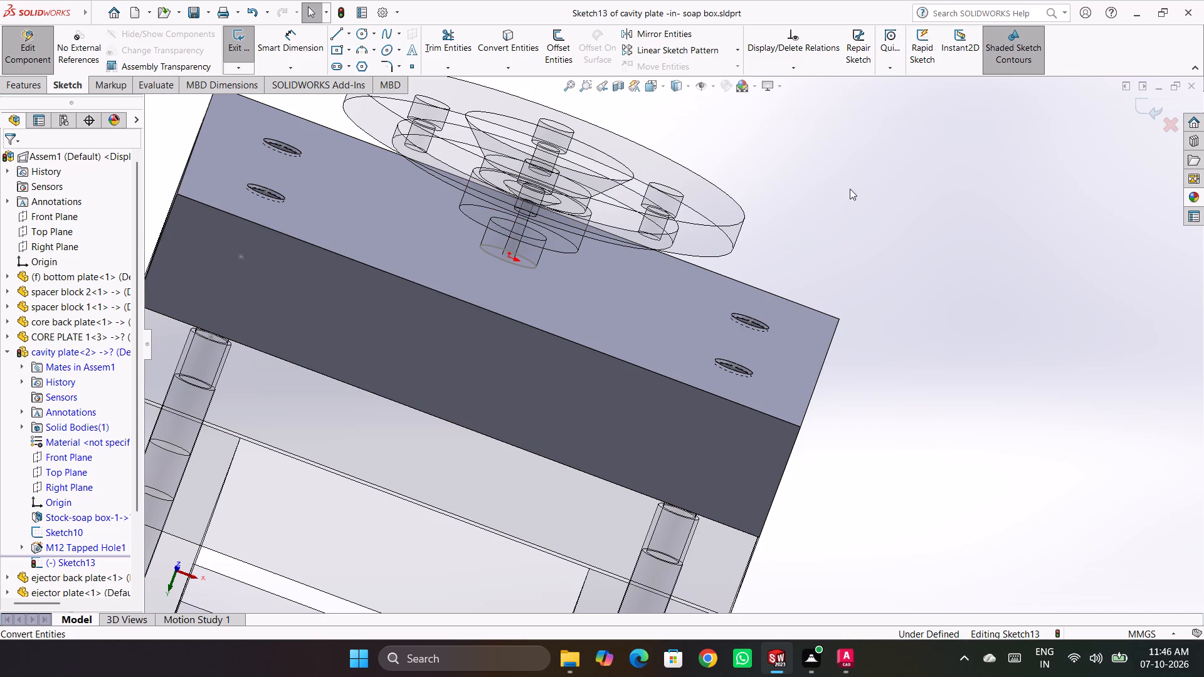
middle_click_drag(850, 189, 826, 217)
scroll(826, 216, "up", 2)
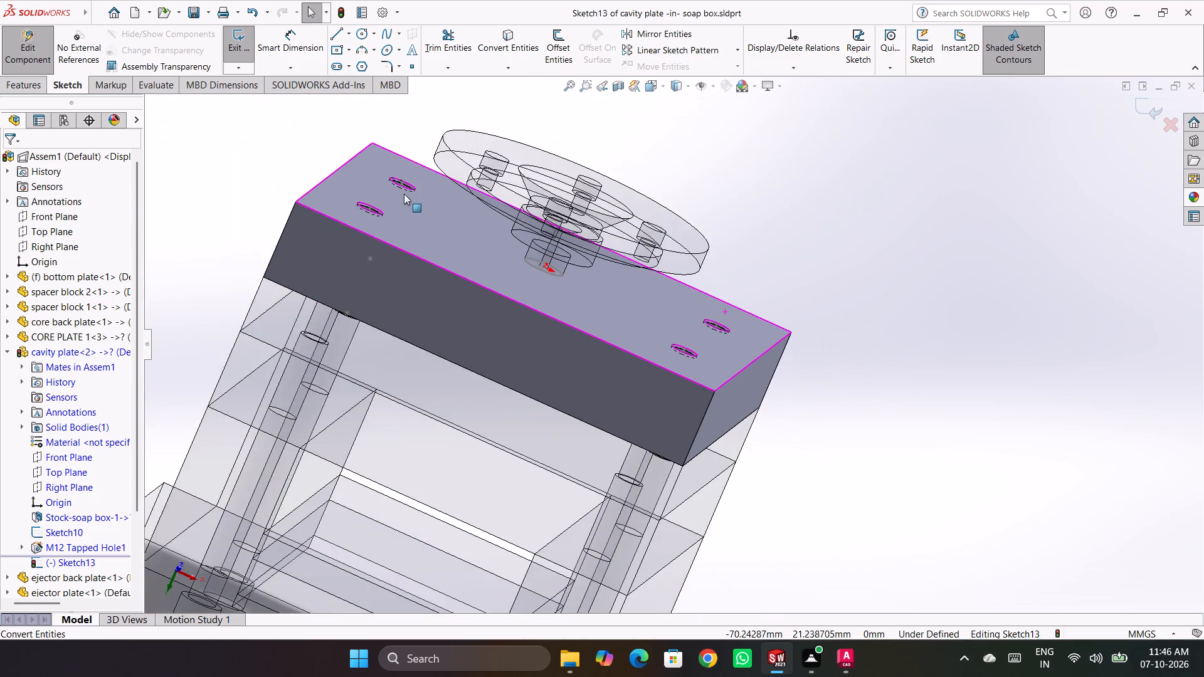
scroll(404, 193, "down", 2)
scroll(48, 504, "down", 7)
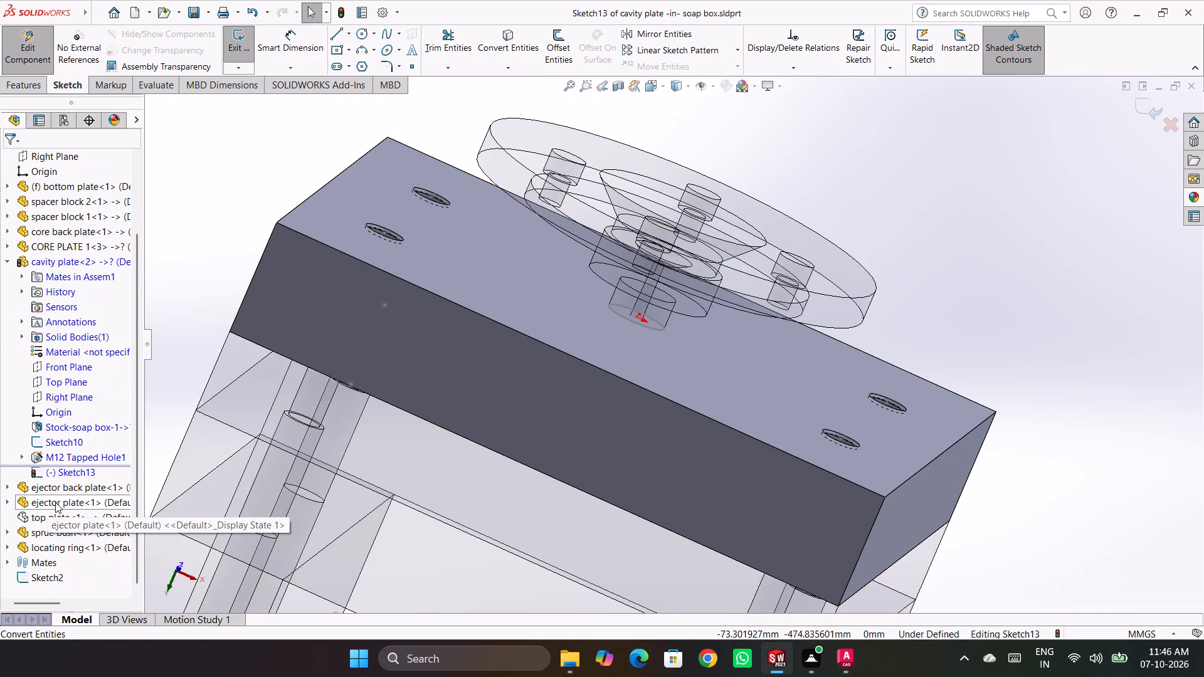
right_click(31, 576)
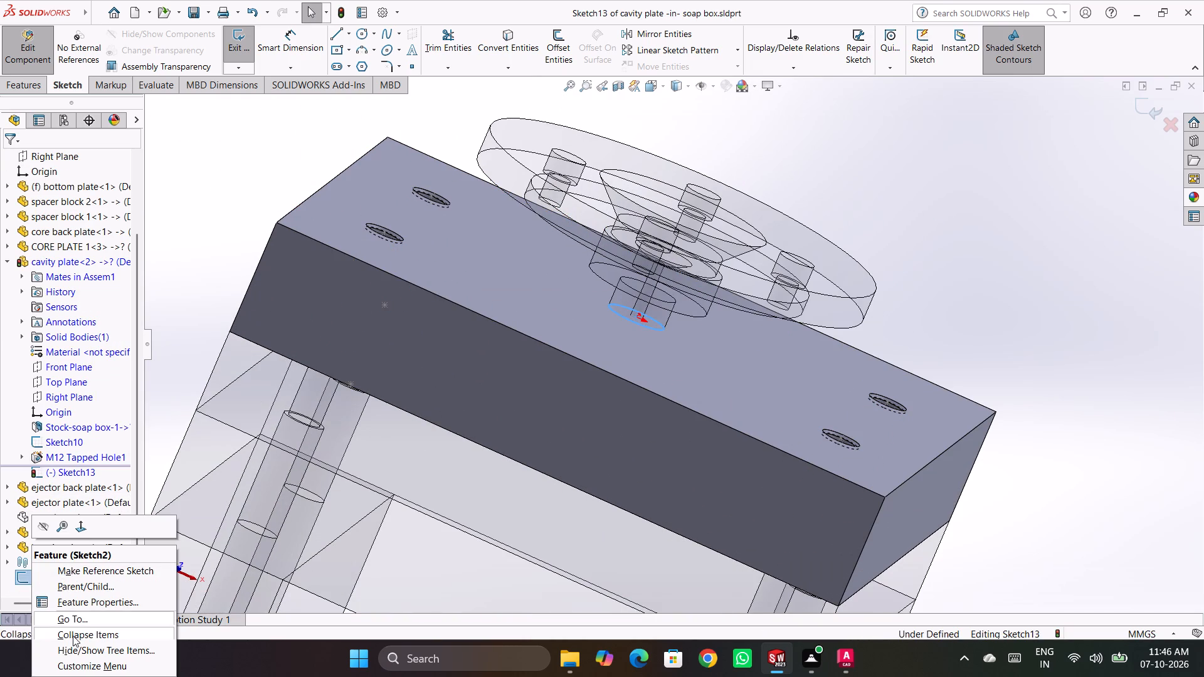
scroll(74, 622, "down", 3)
left_click(28, 33)
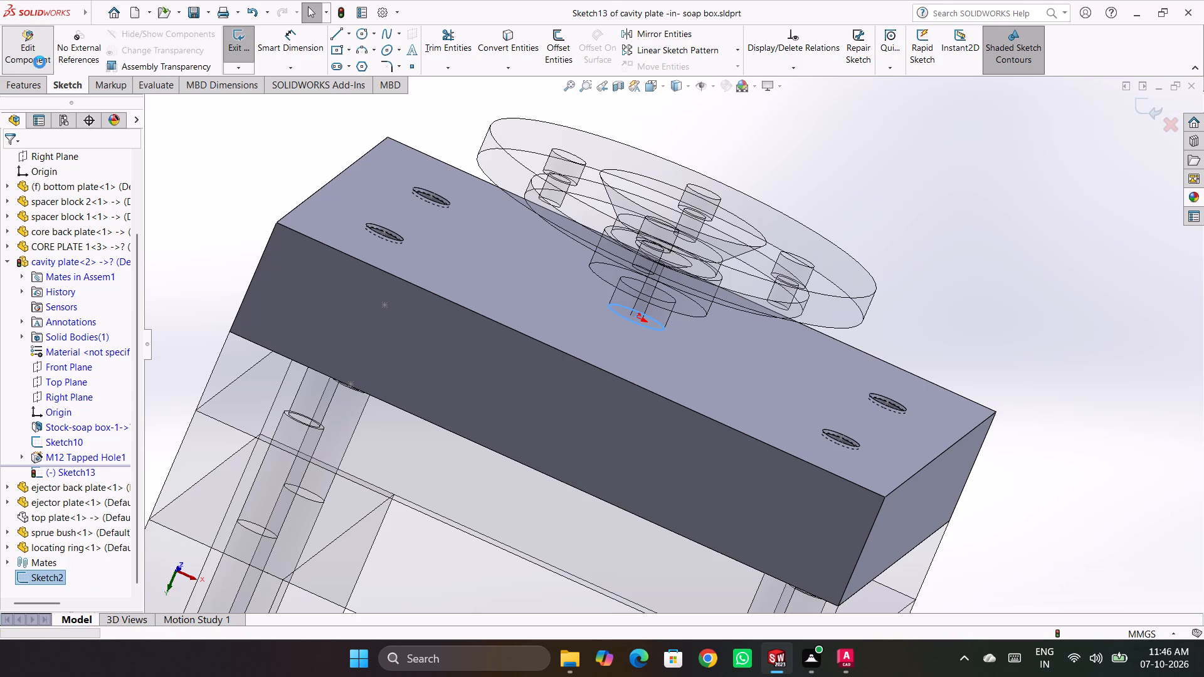
right_click(27, 577)
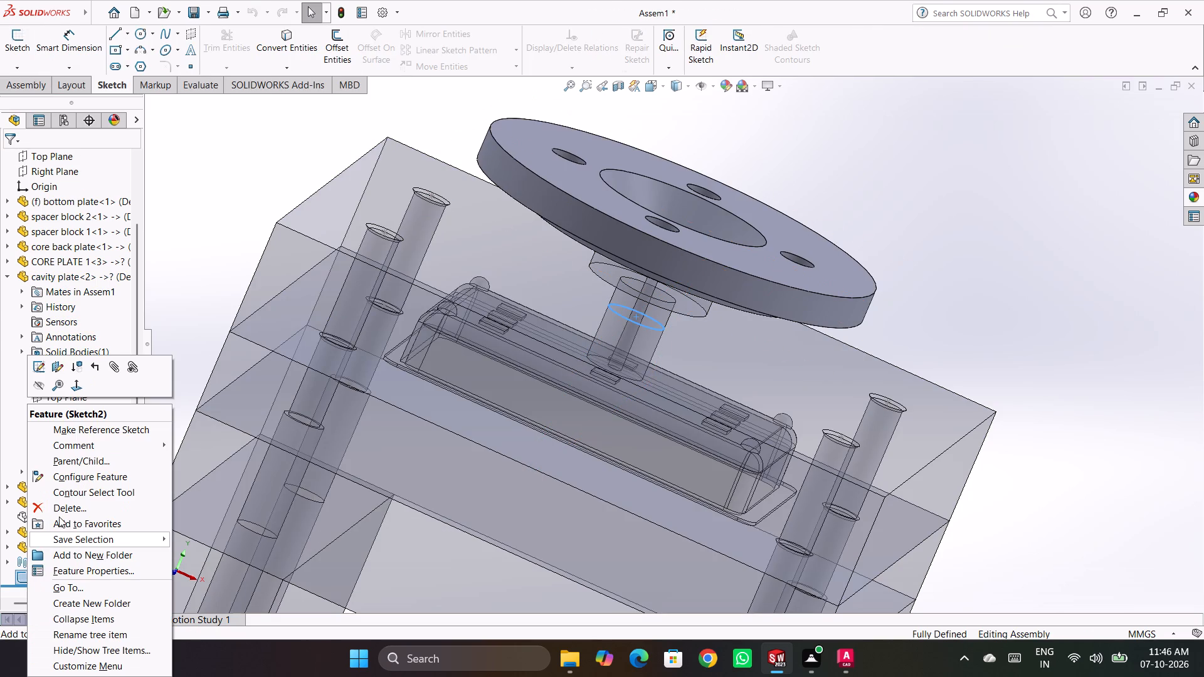
left_click(61, 505)
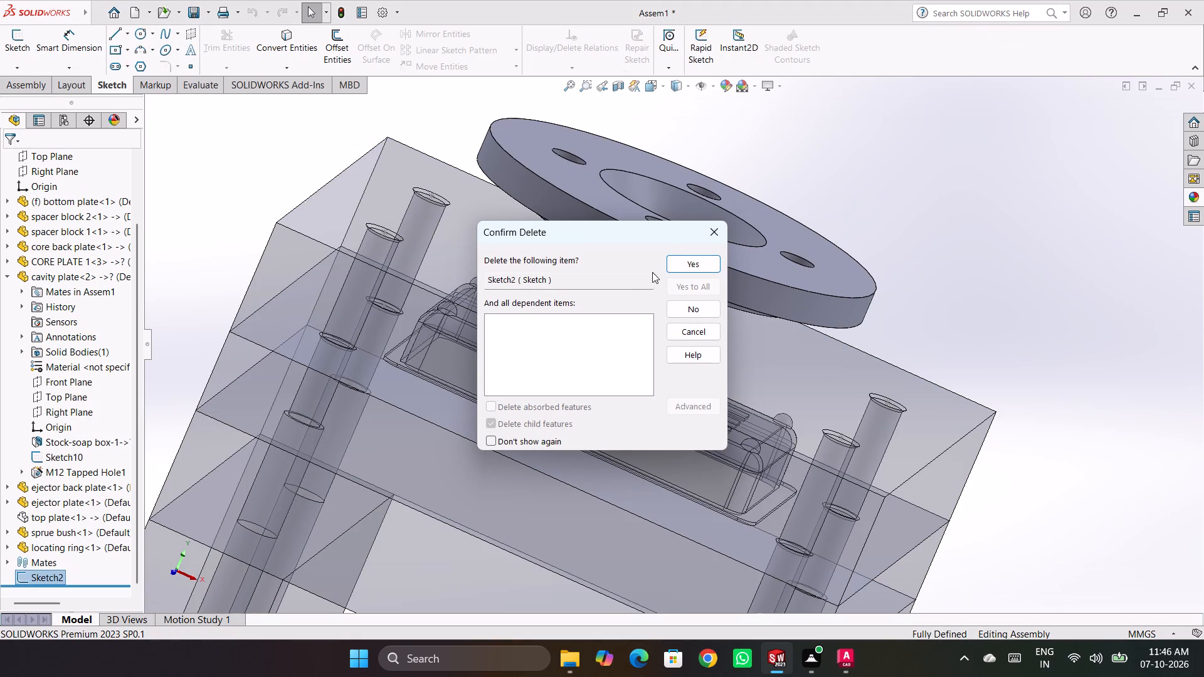
left_click(668, 266)
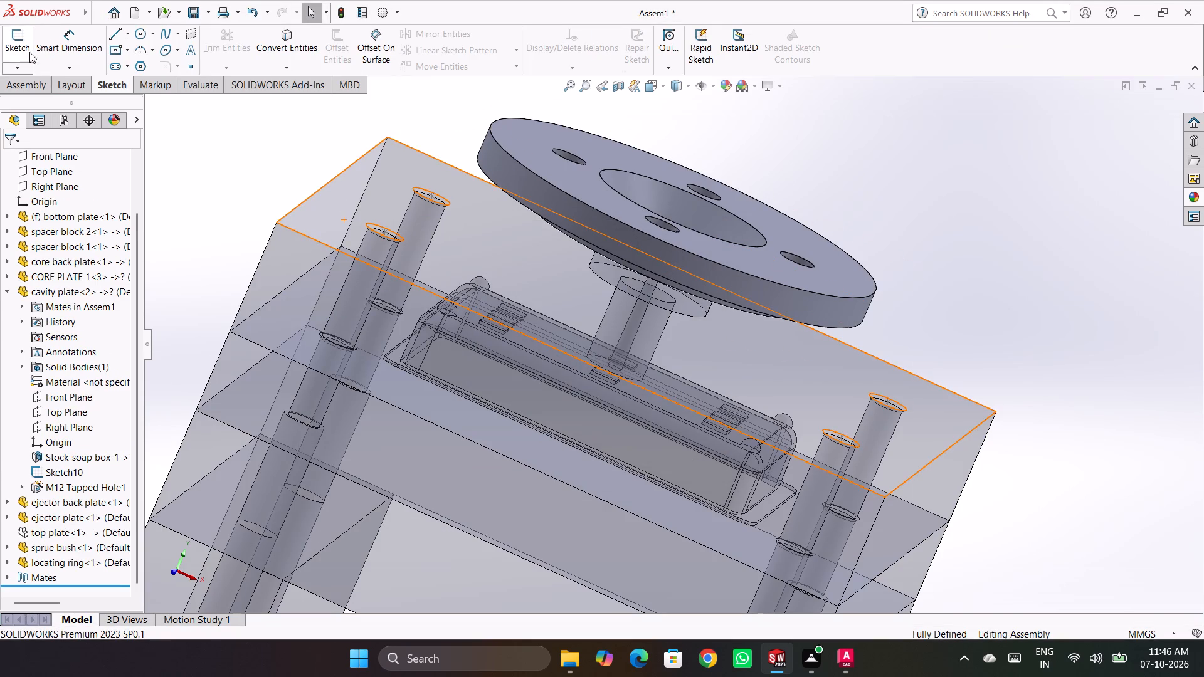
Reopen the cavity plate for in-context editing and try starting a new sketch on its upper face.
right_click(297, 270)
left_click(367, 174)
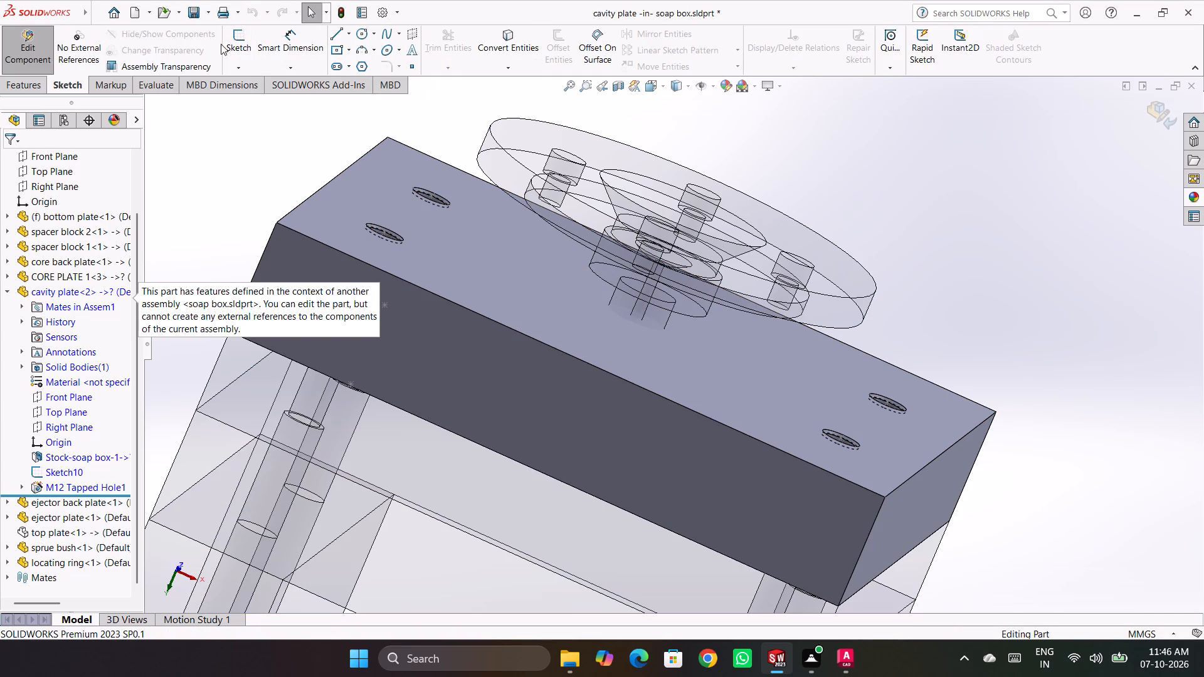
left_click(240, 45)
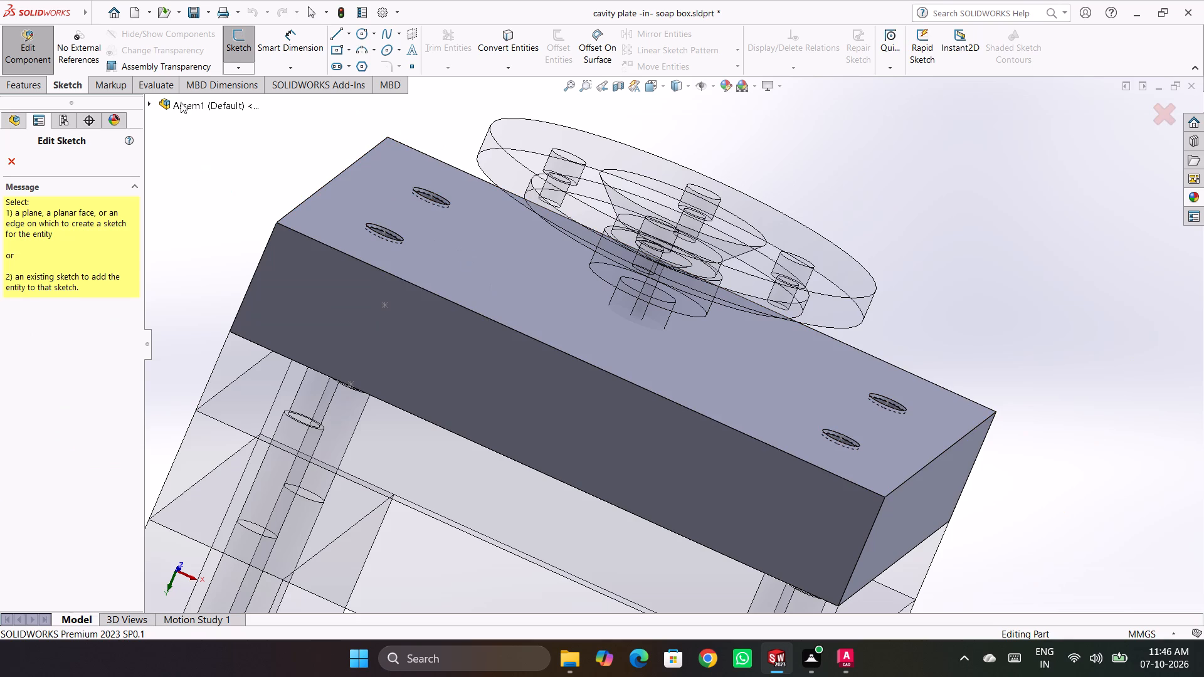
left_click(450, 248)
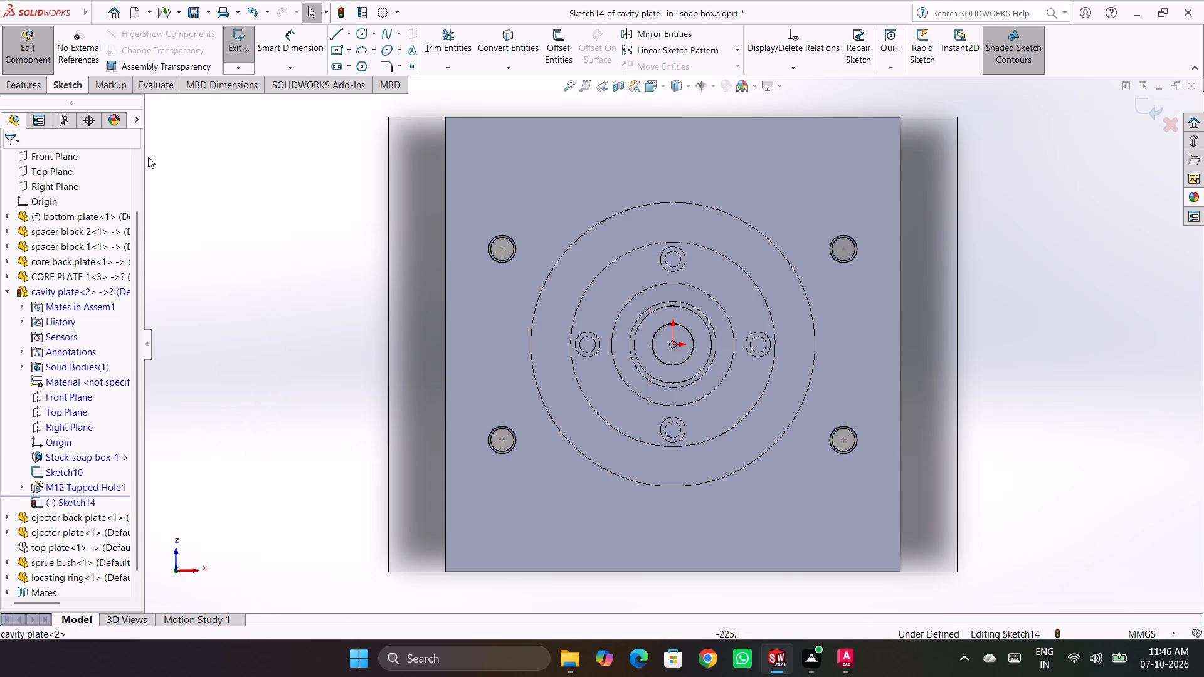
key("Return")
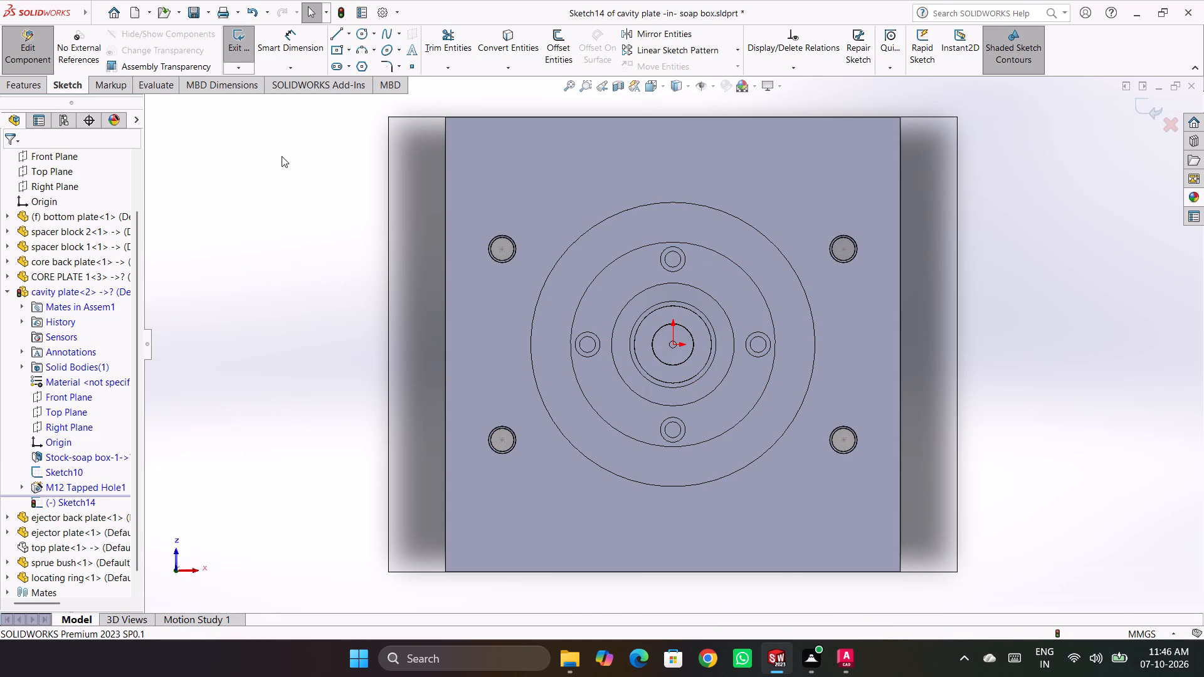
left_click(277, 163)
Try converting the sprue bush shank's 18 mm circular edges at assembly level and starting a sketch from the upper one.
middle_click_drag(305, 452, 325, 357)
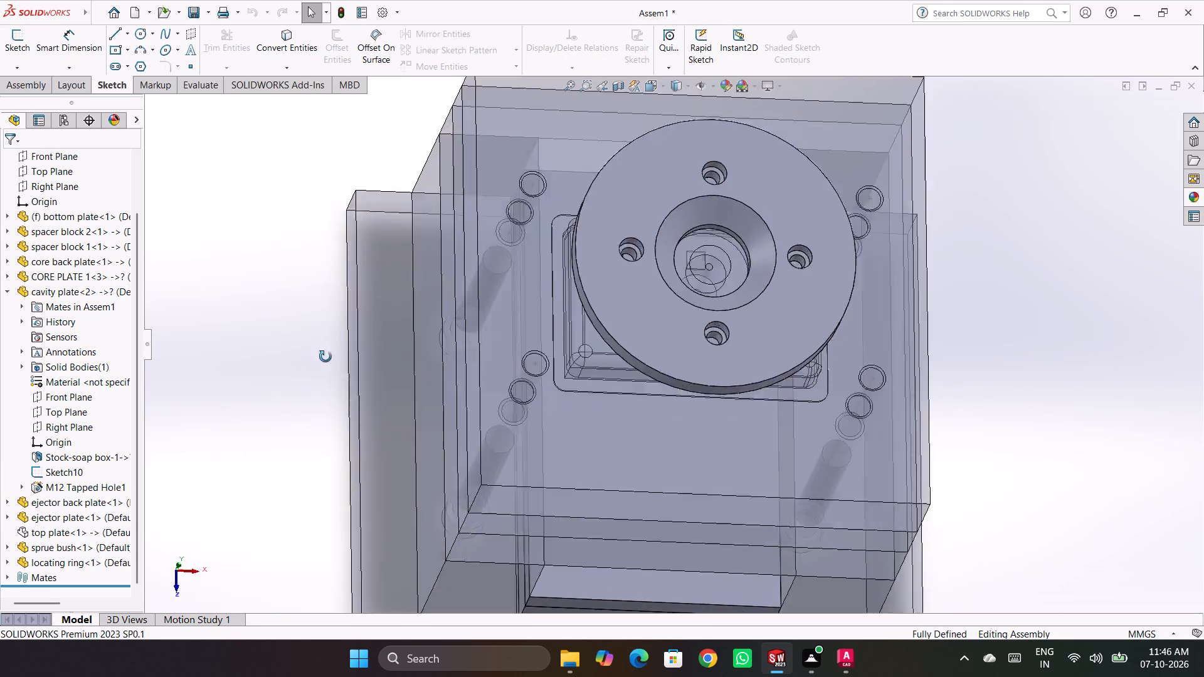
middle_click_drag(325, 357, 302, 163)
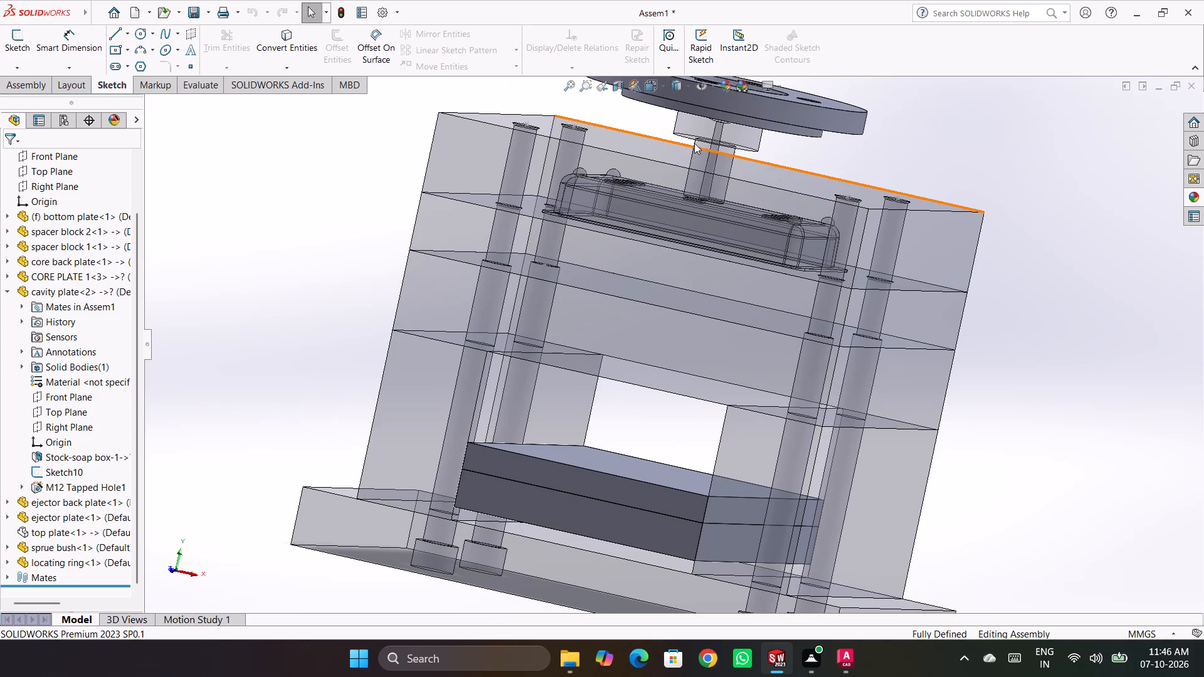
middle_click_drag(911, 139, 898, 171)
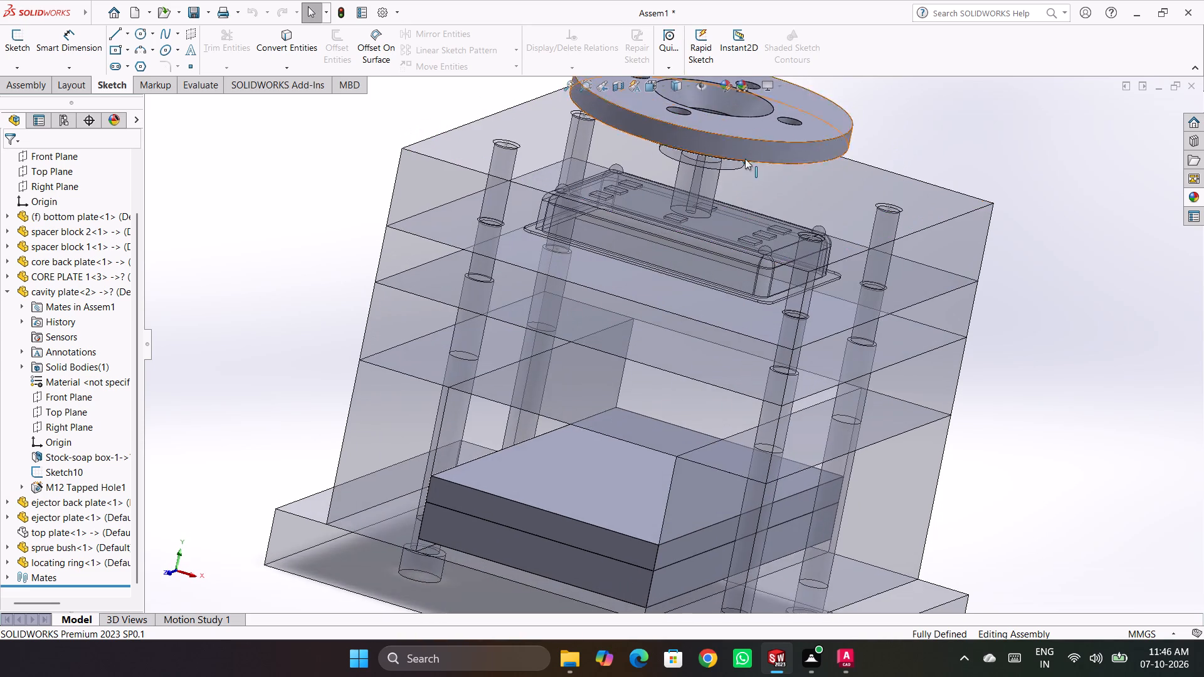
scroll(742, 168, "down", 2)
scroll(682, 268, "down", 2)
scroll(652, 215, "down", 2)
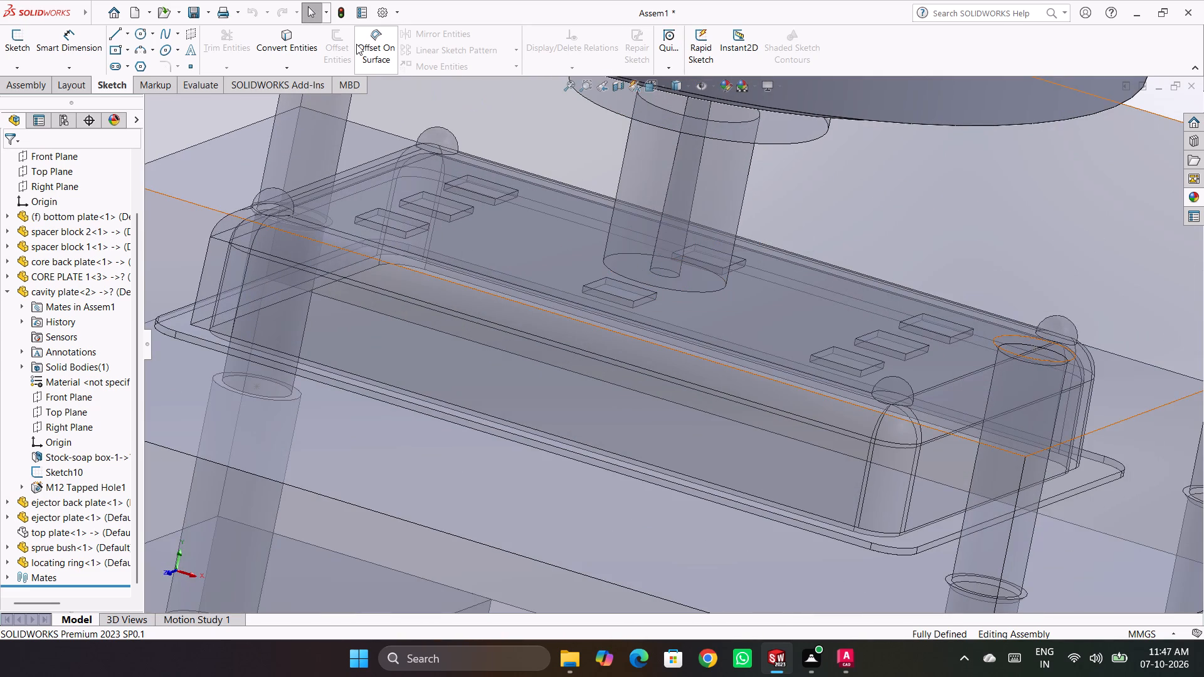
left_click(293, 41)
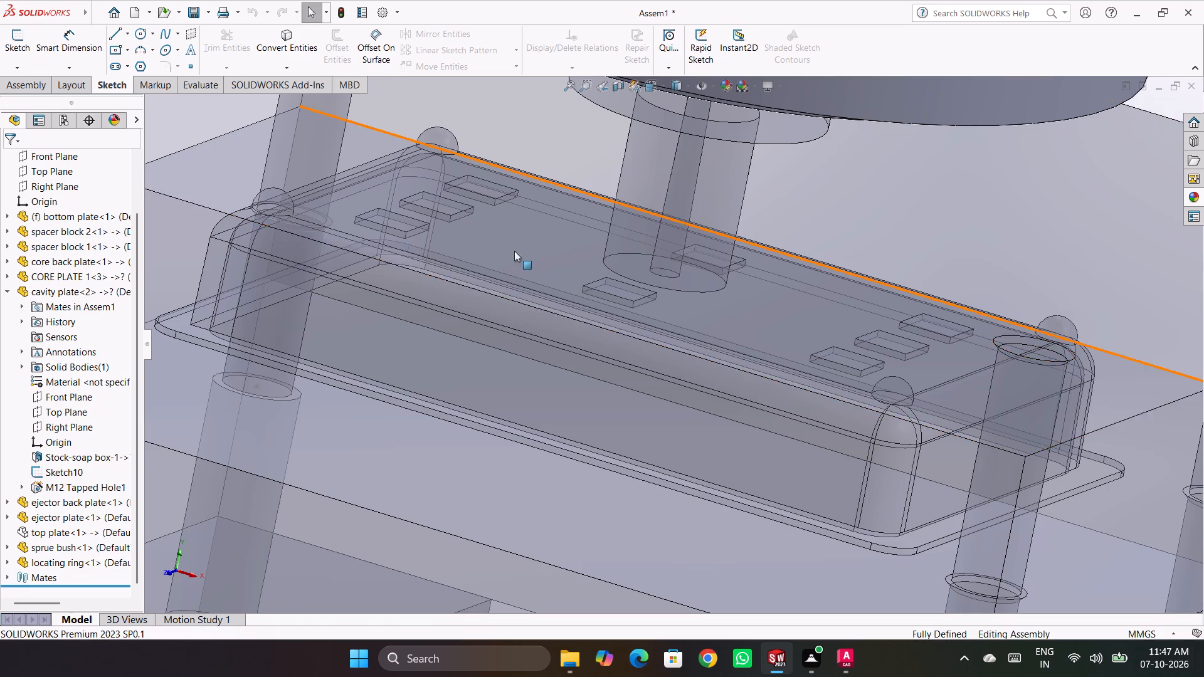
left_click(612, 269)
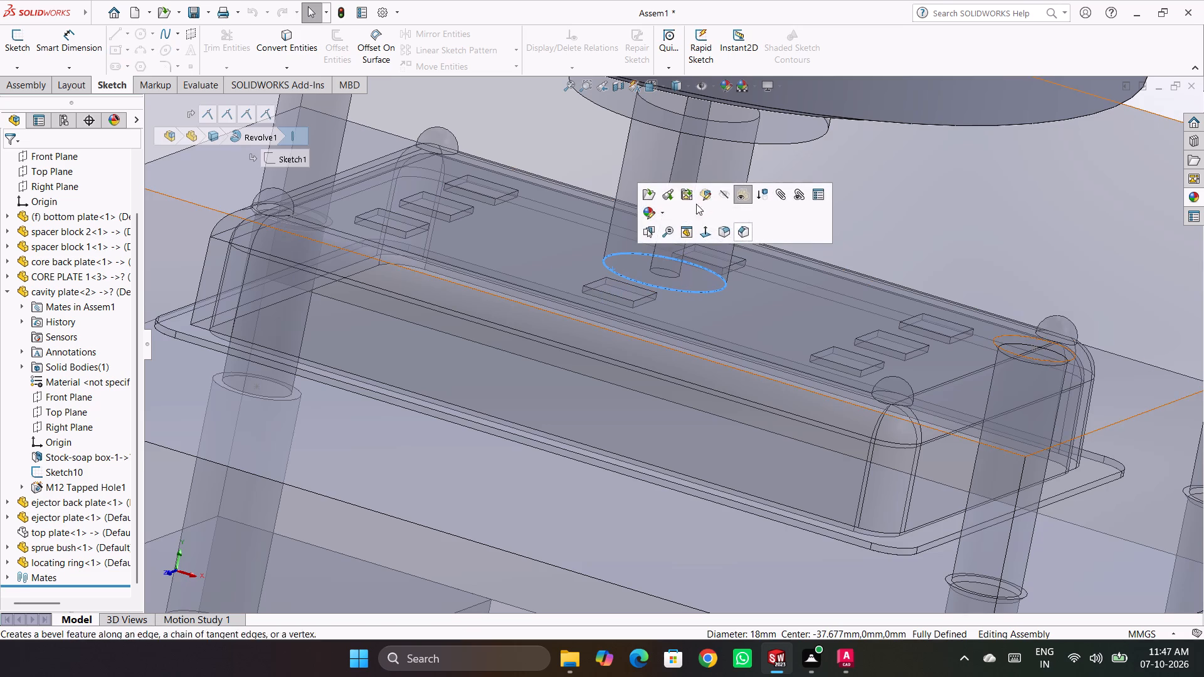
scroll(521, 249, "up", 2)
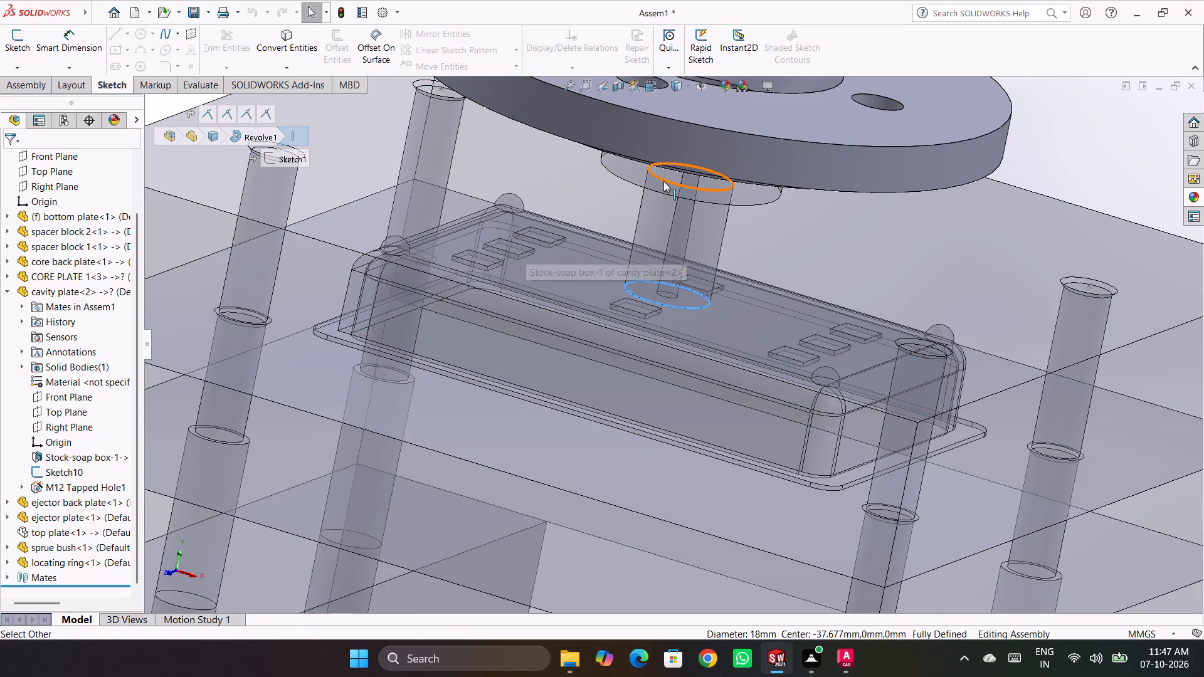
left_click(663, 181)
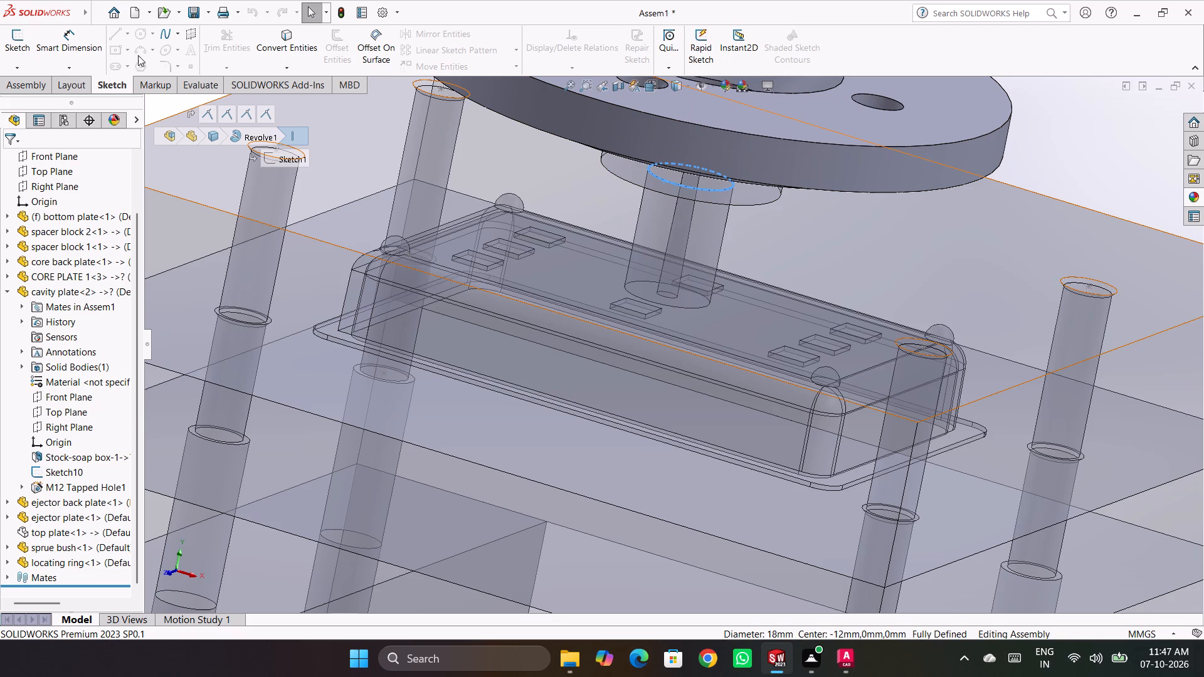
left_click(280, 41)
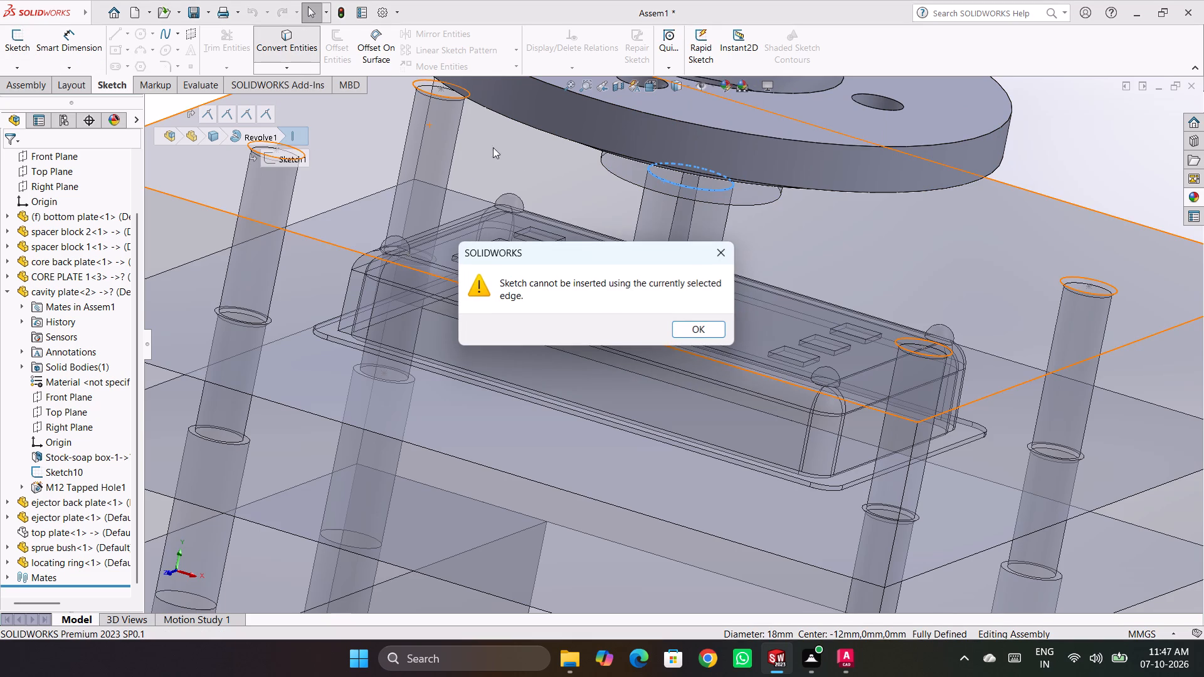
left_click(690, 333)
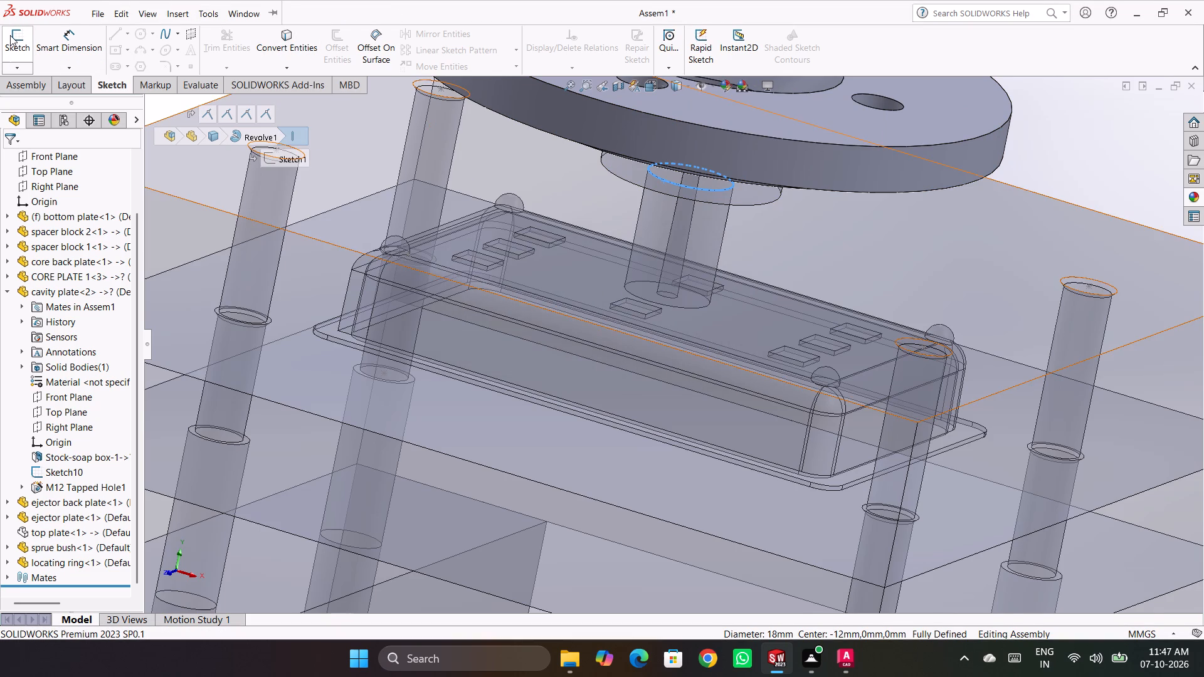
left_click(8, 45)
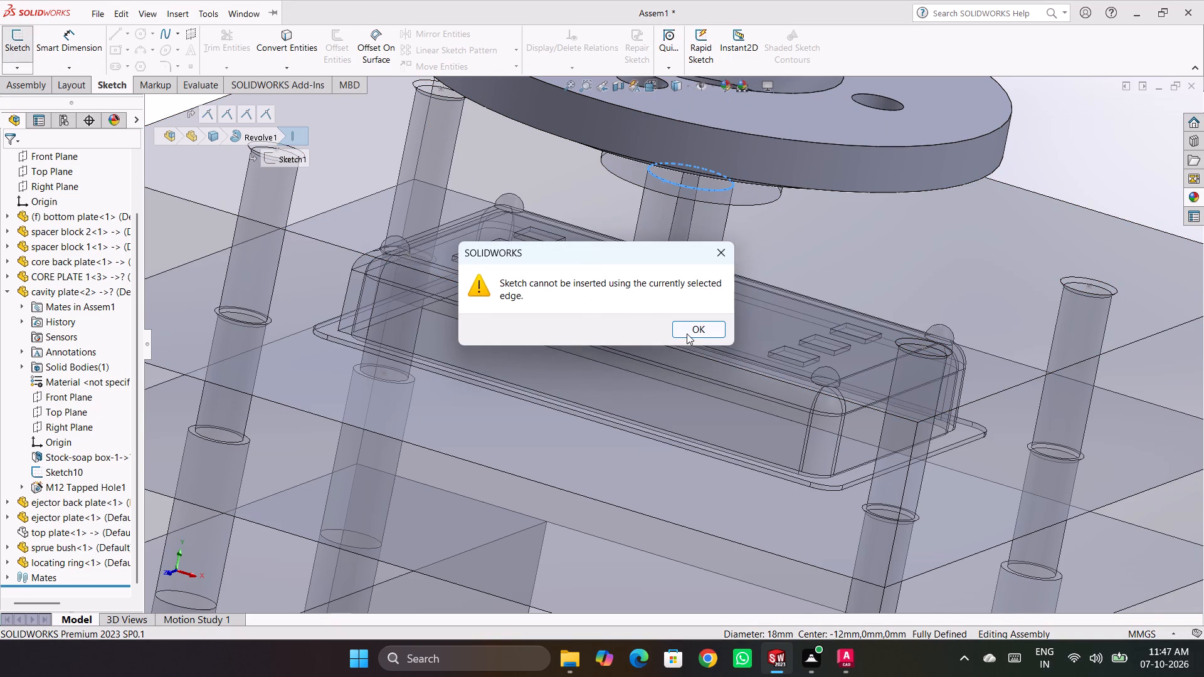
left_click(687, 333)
Open the sprue bush for in-context editing and start a sketch on the cavity plate's upper face.
left_click(65, 80)
left_click(30, 78)
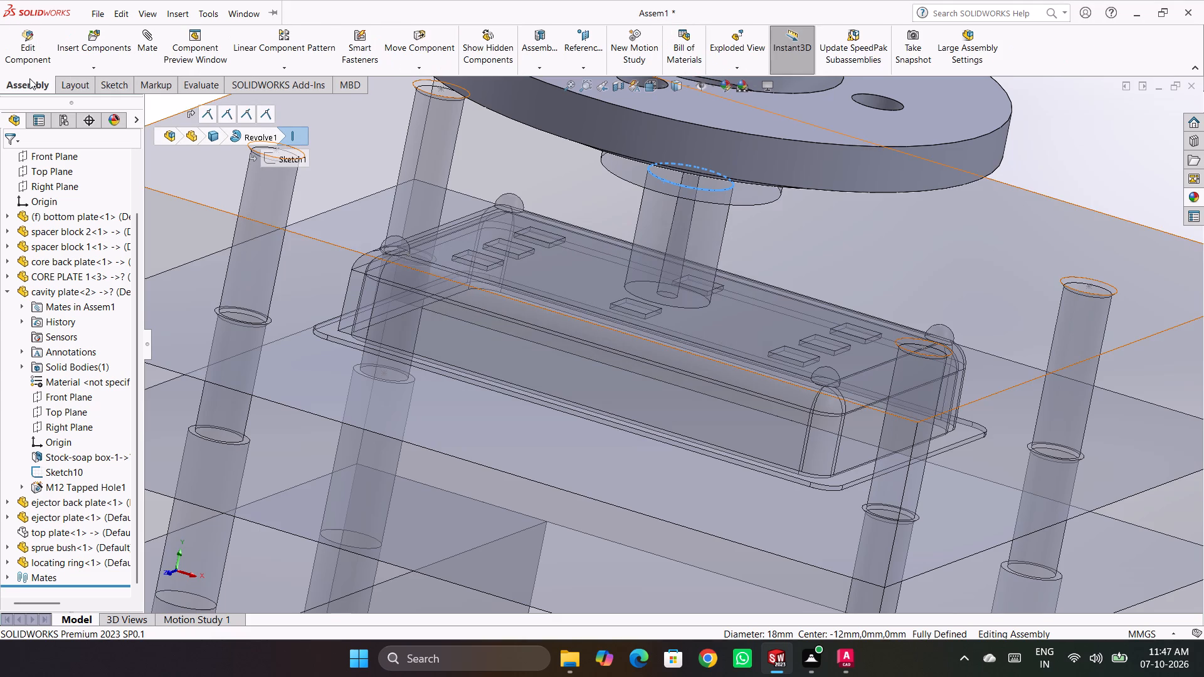
left_click(43, 52)
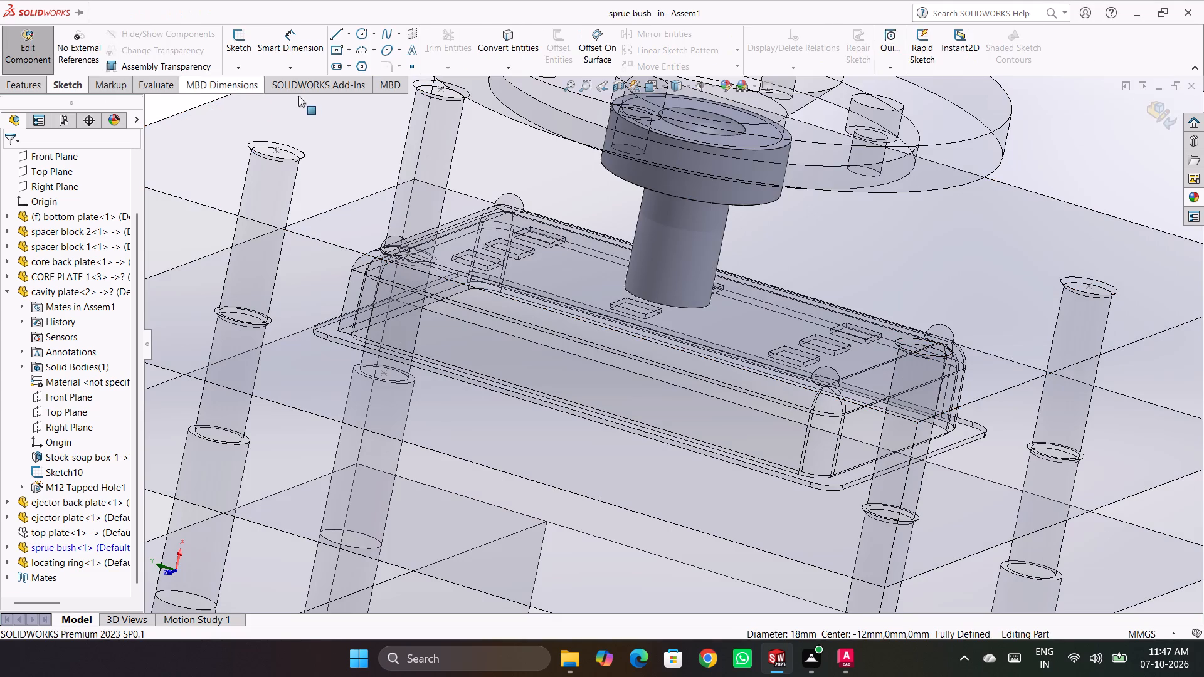
left_click(317, 150)
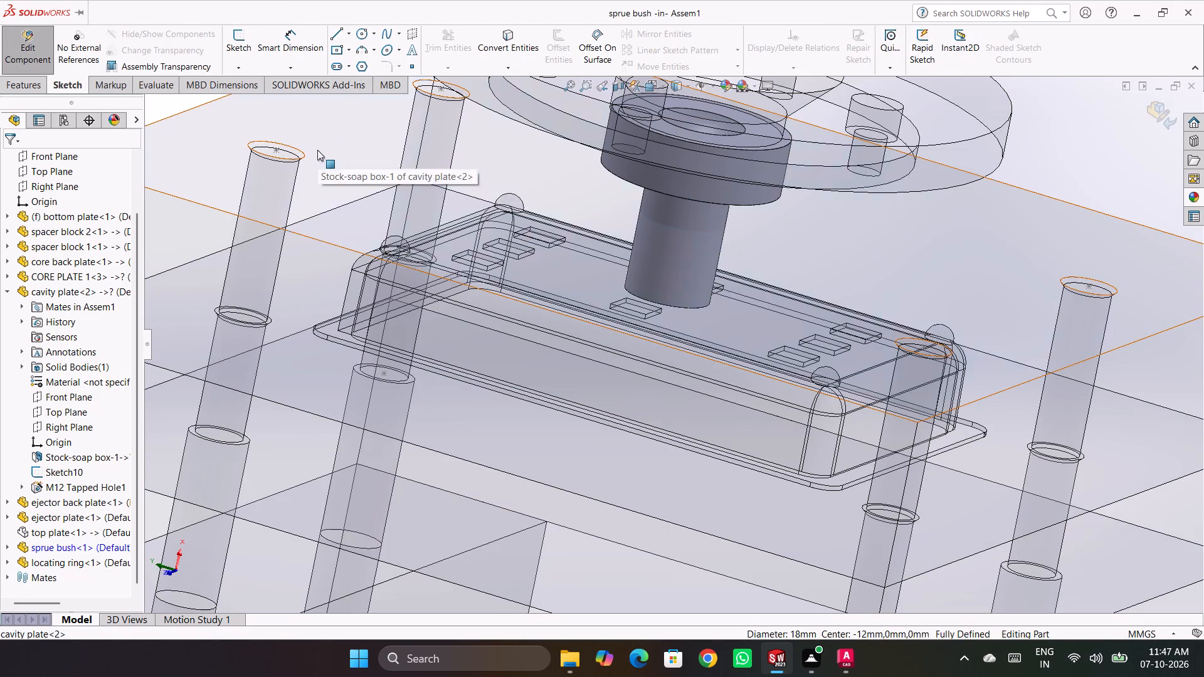
left_click(362, 188)
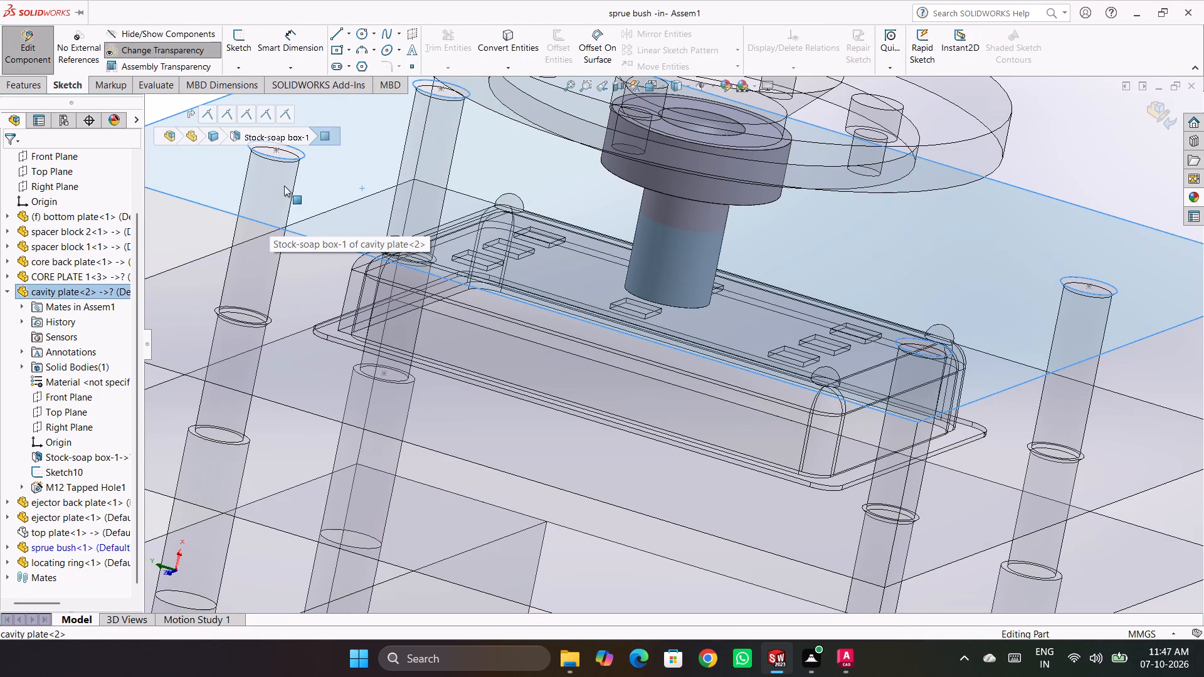
key("Escape")
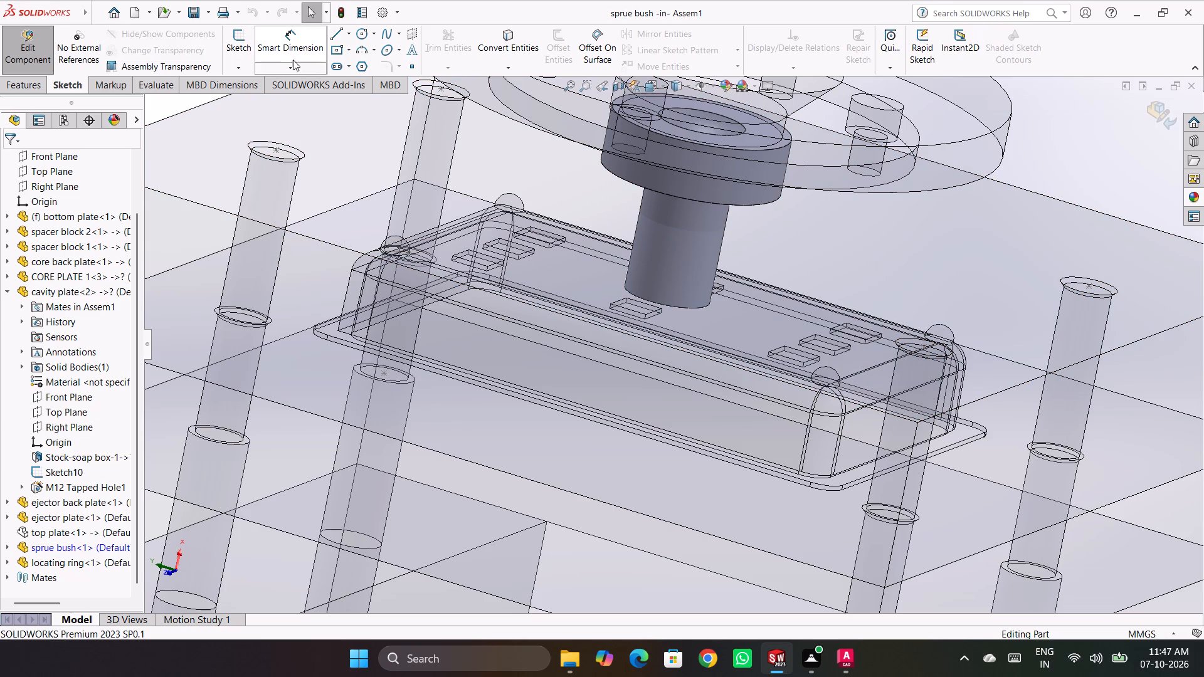
left_click(245, 44)
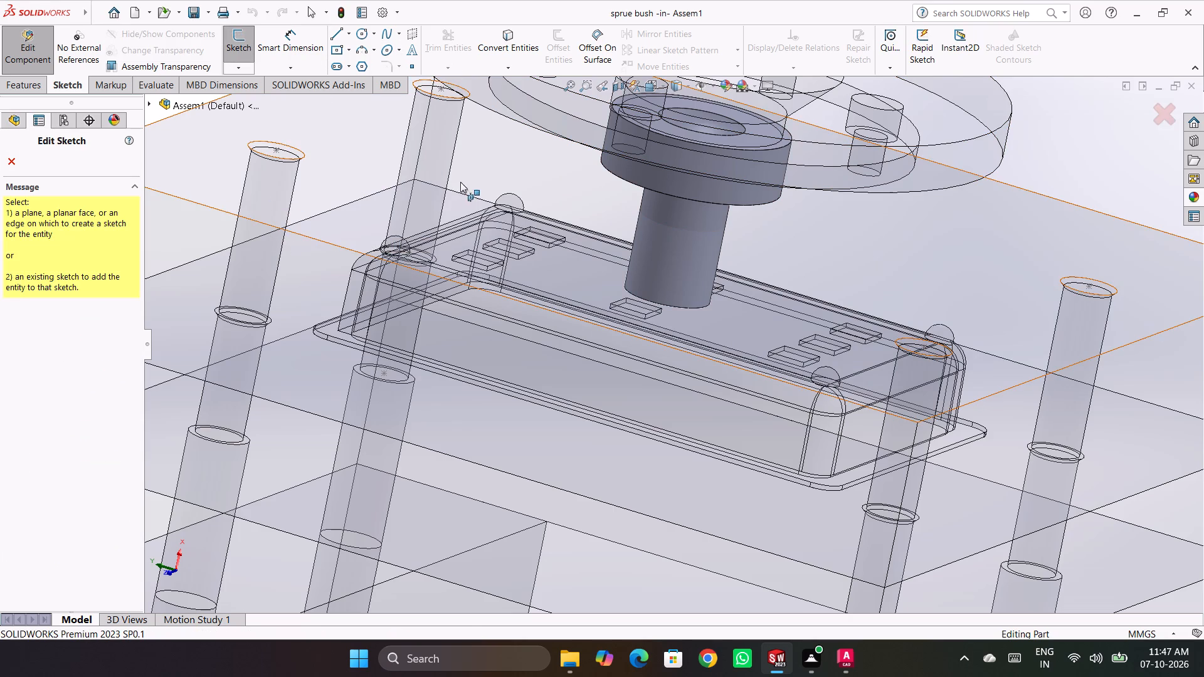
left_click(190, 159)
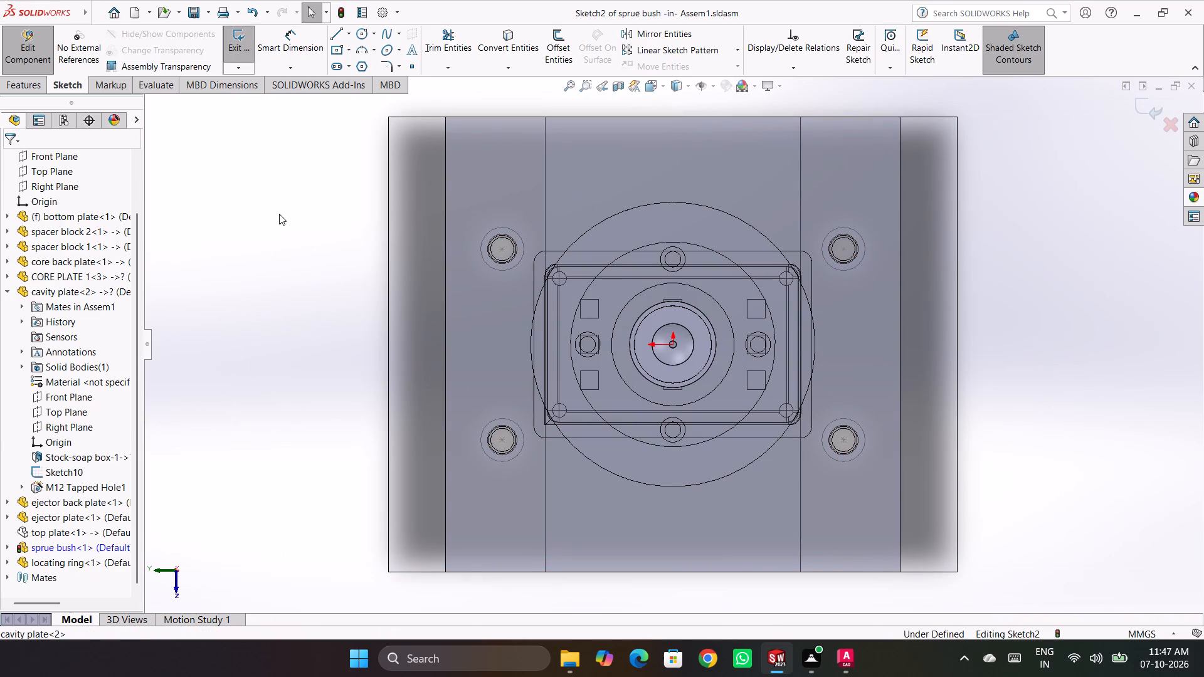
Convert the sprue bush shank's upper 18 mm circular edge, just under the head, into the open sketch.
scroll(336, 282, "up", 1)
middle_click_drag(337, 283, 360, 178)
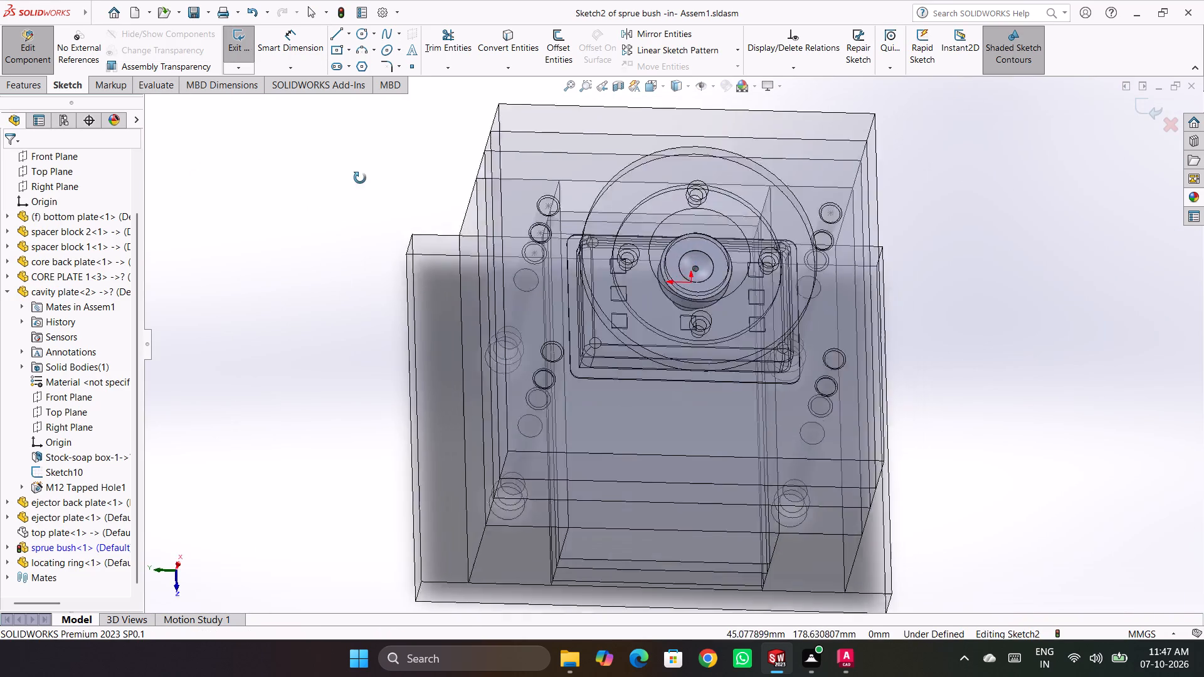
middle_click_drag(360, 178, 356, 0)
scroll(783, 197, "down", 3)
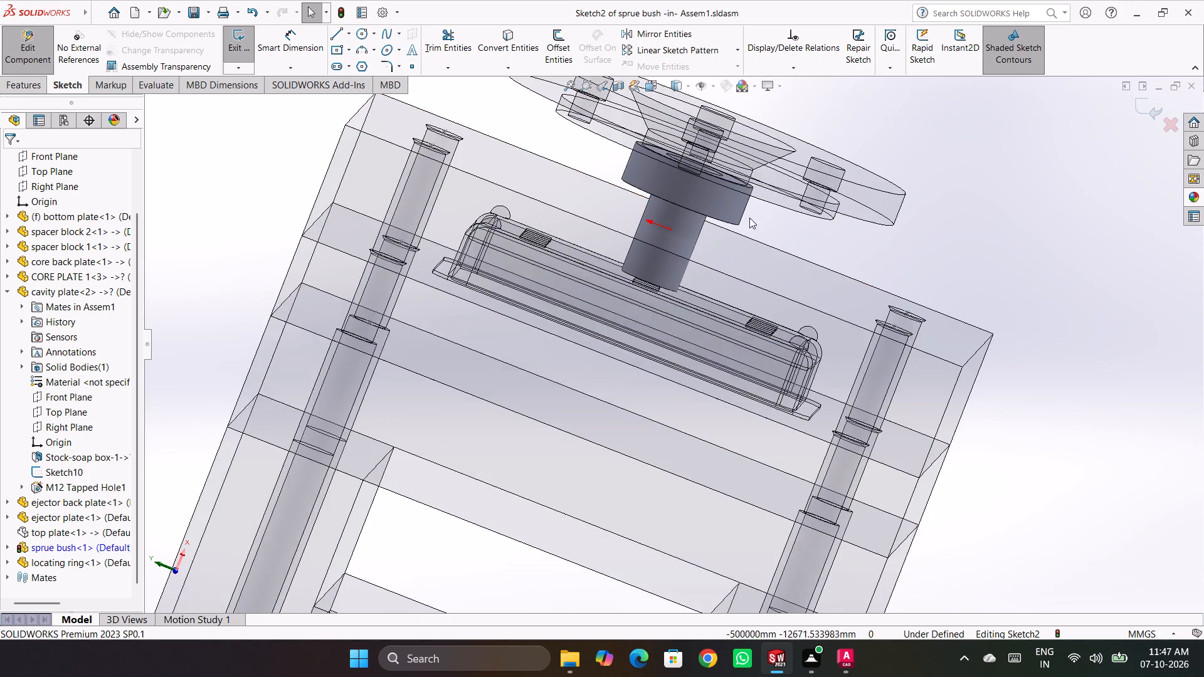
scroll(690, 248, "down", 4)
scroll(652, 196, "down", 1)
left_click(498, 46)
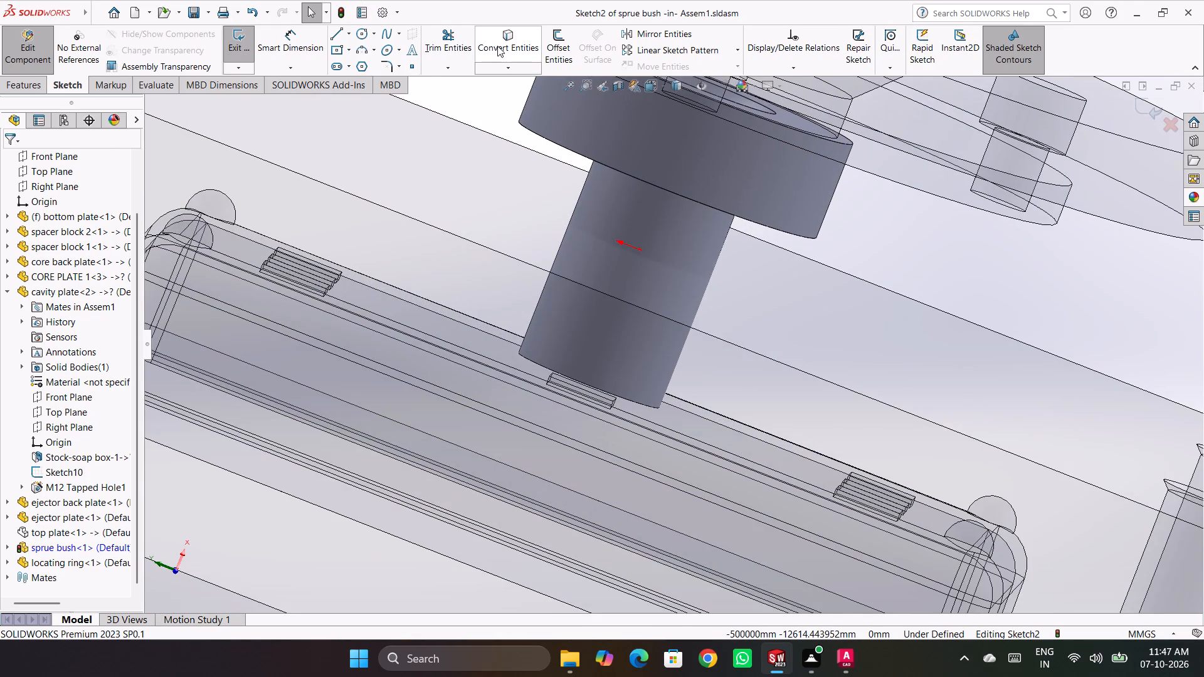
left_click(663, 184)
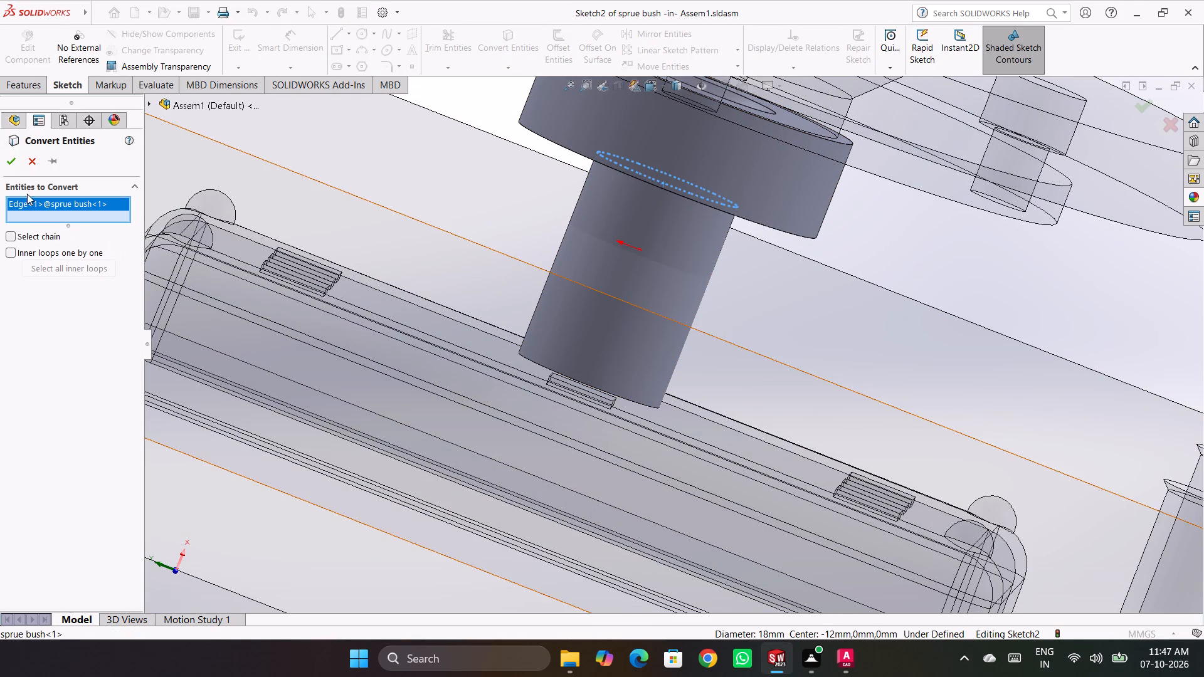
left_click(6, 162)
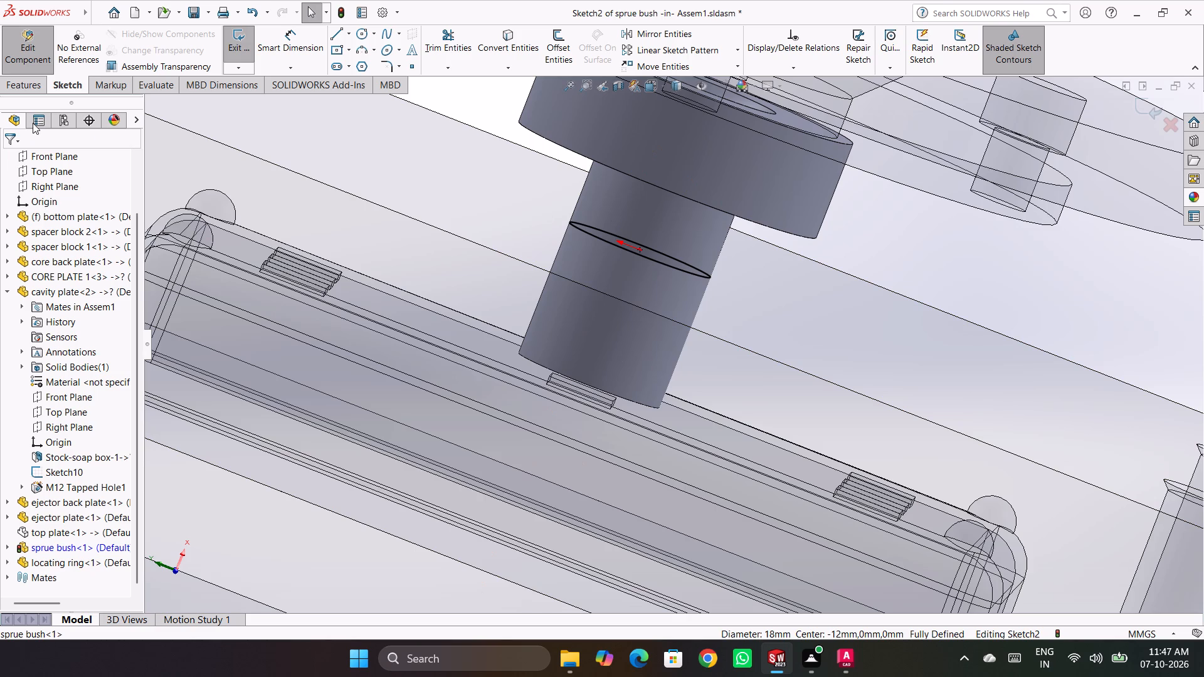
Cut-extrude the converted circle downward through the sprue bush shank with the Through All end condition.
left_click(27, 89)
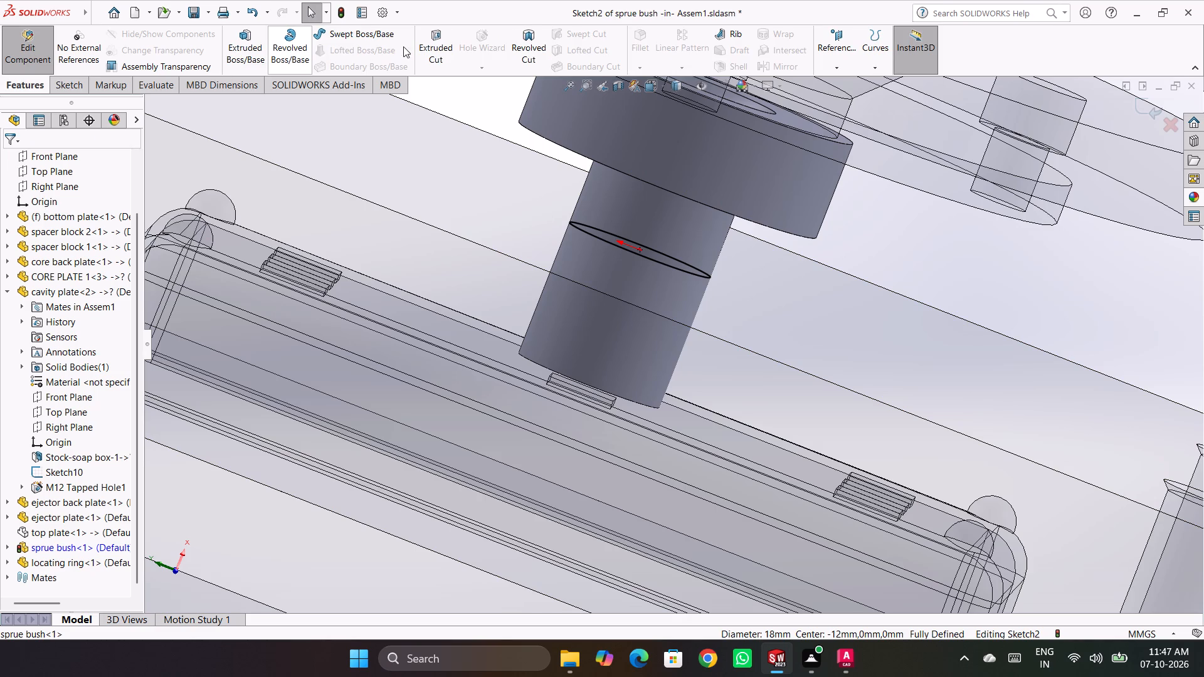
left_click(430, 43)
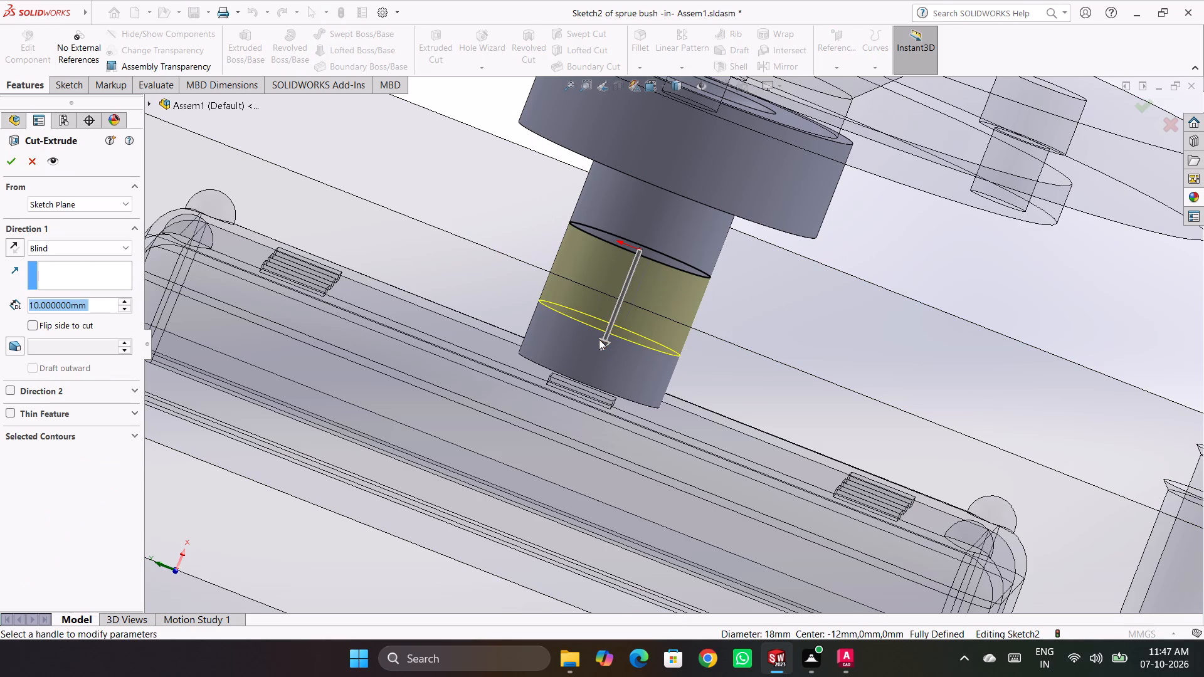
left_click(58, 242)
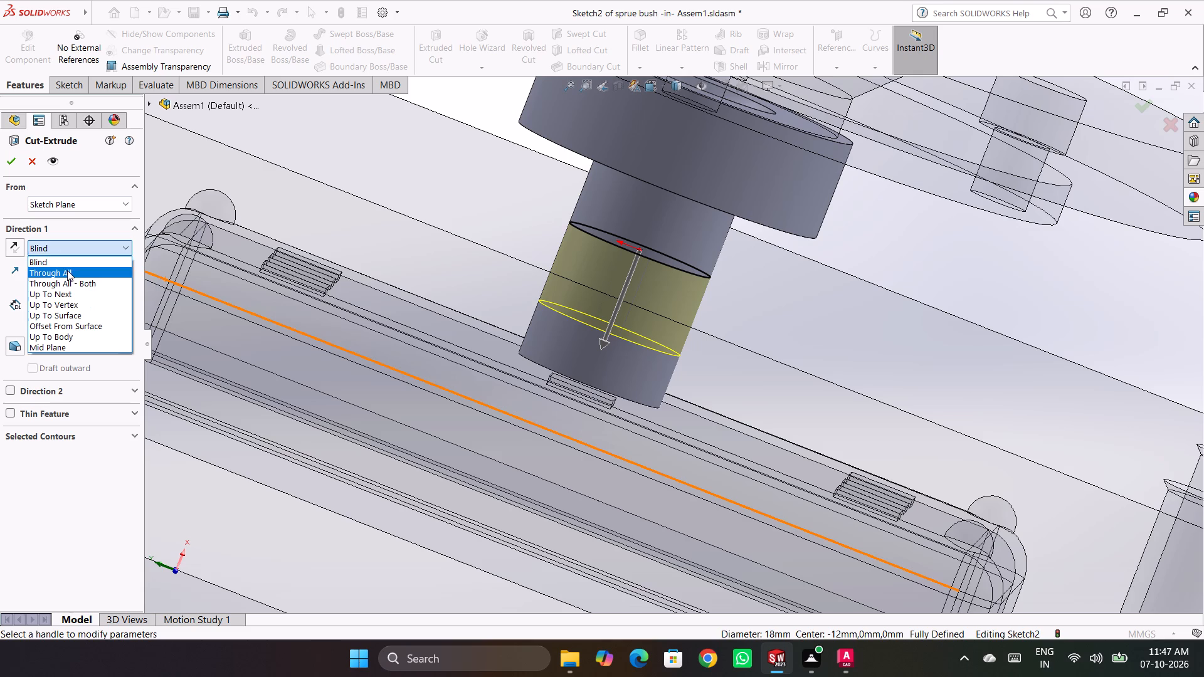
left_click(67, 270)
left_click(4, 164)
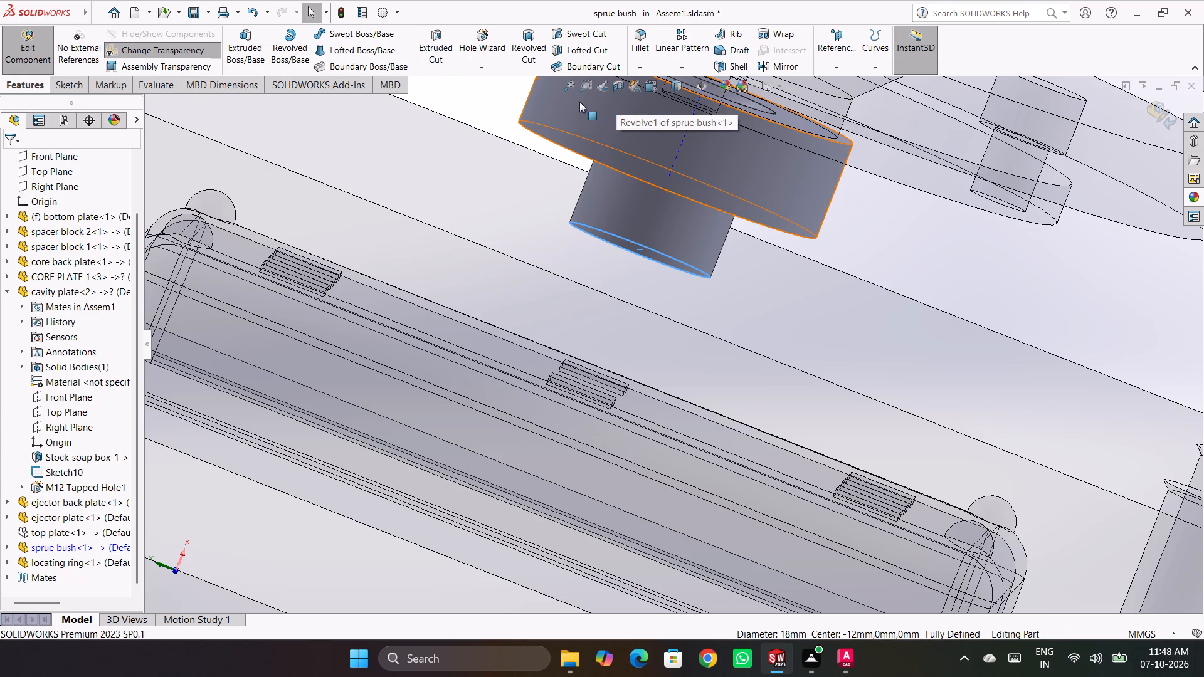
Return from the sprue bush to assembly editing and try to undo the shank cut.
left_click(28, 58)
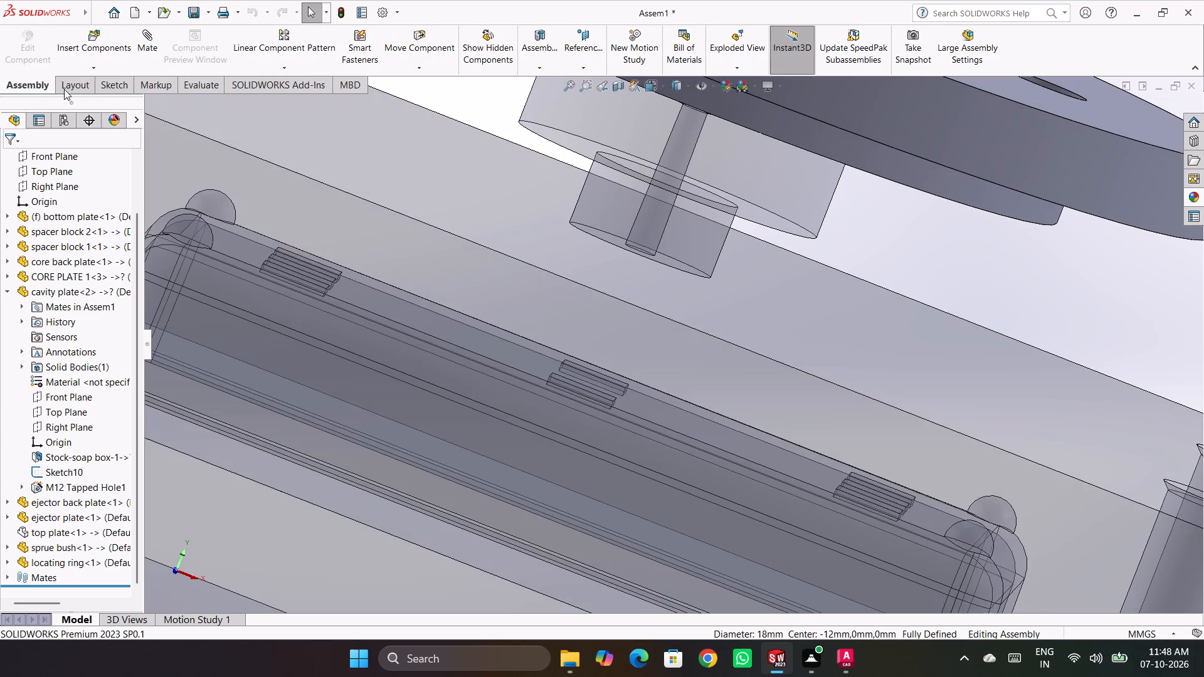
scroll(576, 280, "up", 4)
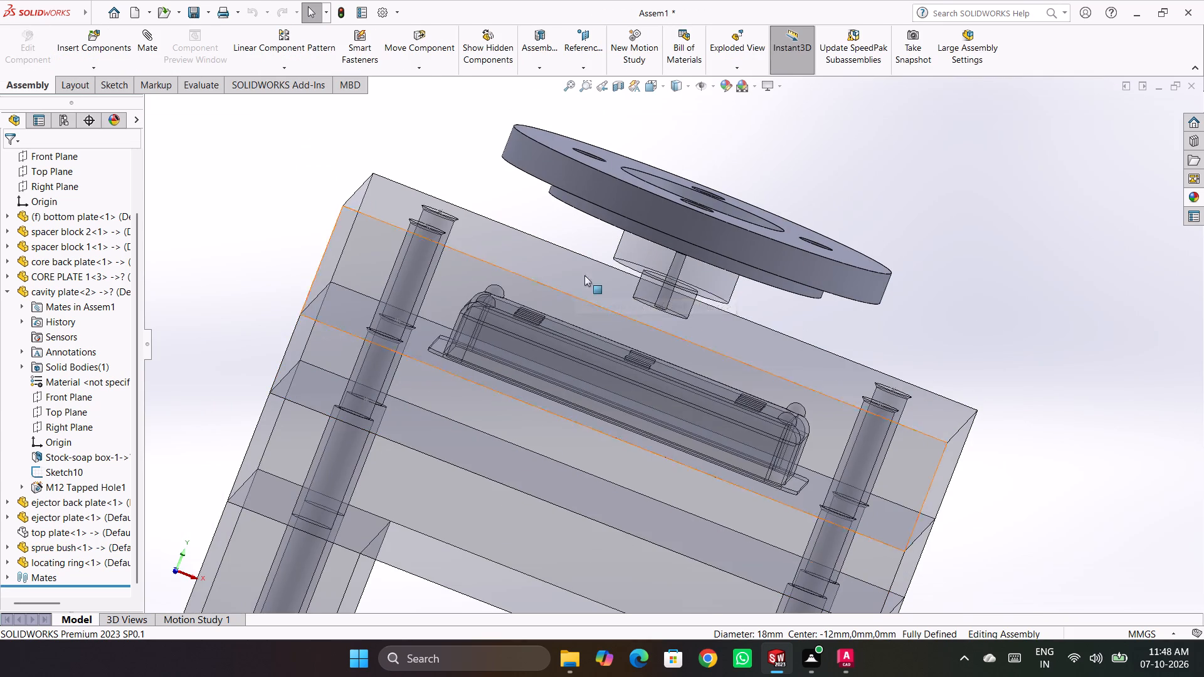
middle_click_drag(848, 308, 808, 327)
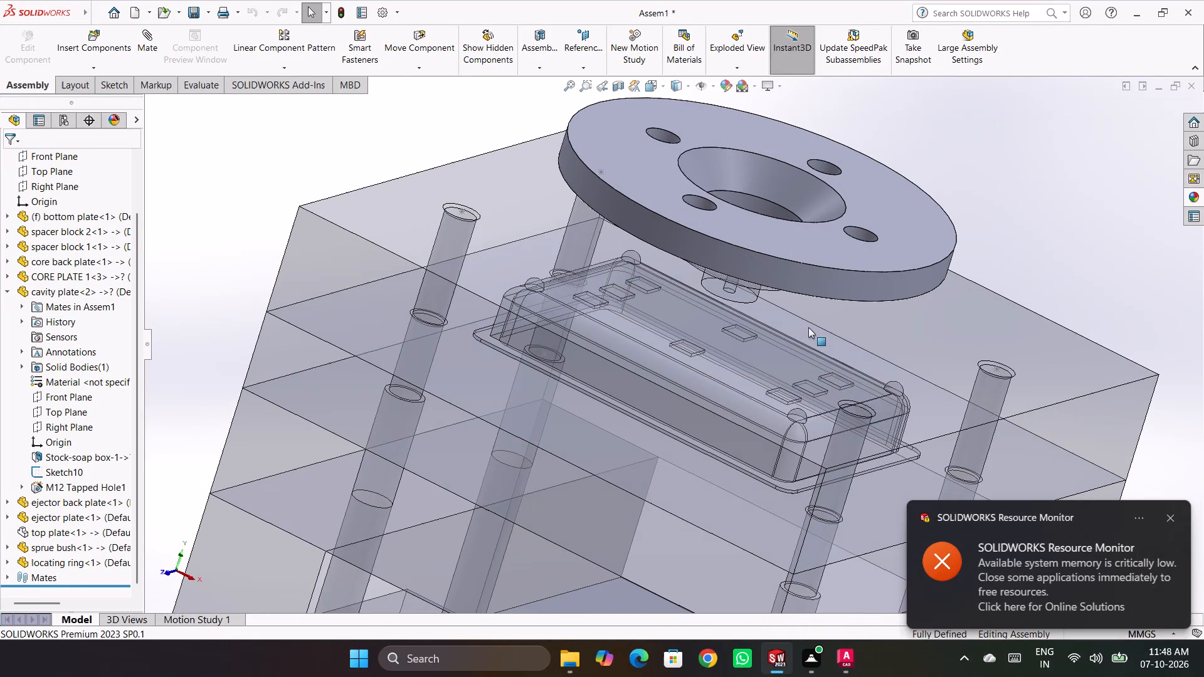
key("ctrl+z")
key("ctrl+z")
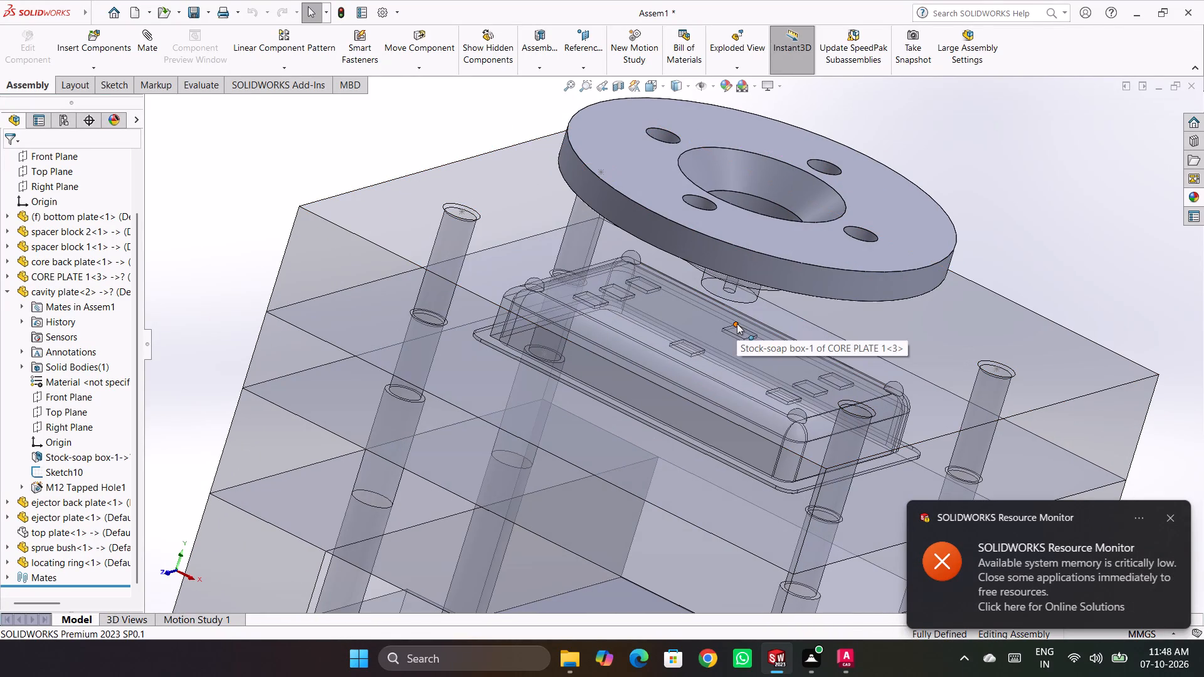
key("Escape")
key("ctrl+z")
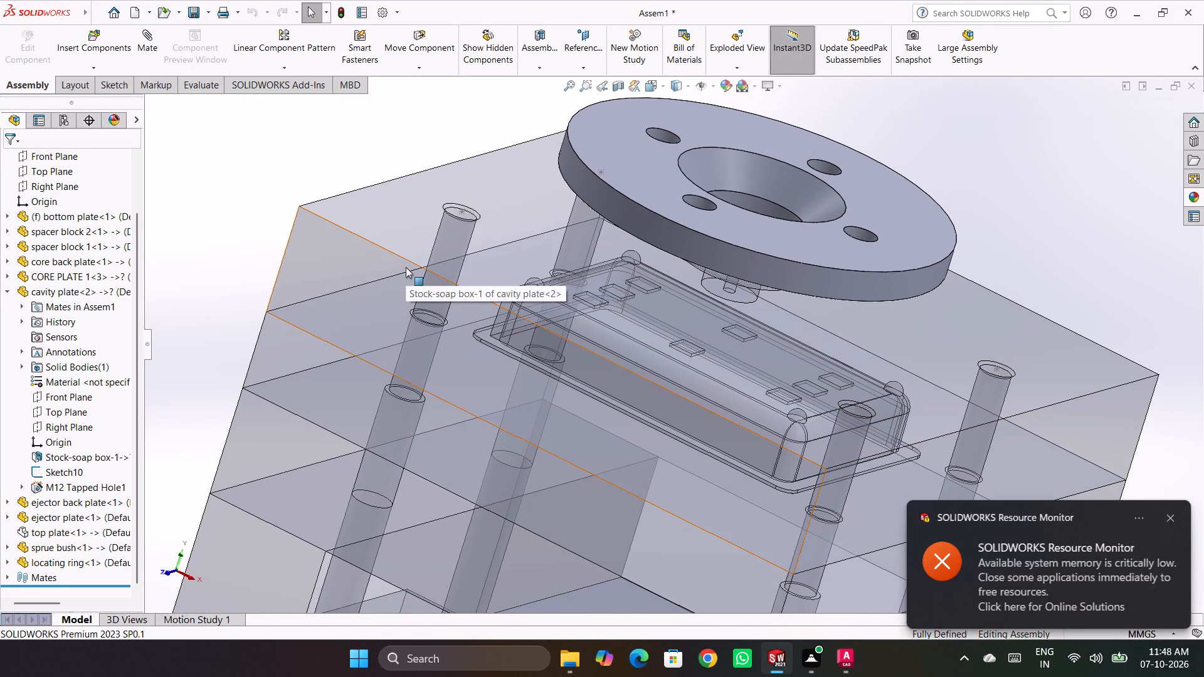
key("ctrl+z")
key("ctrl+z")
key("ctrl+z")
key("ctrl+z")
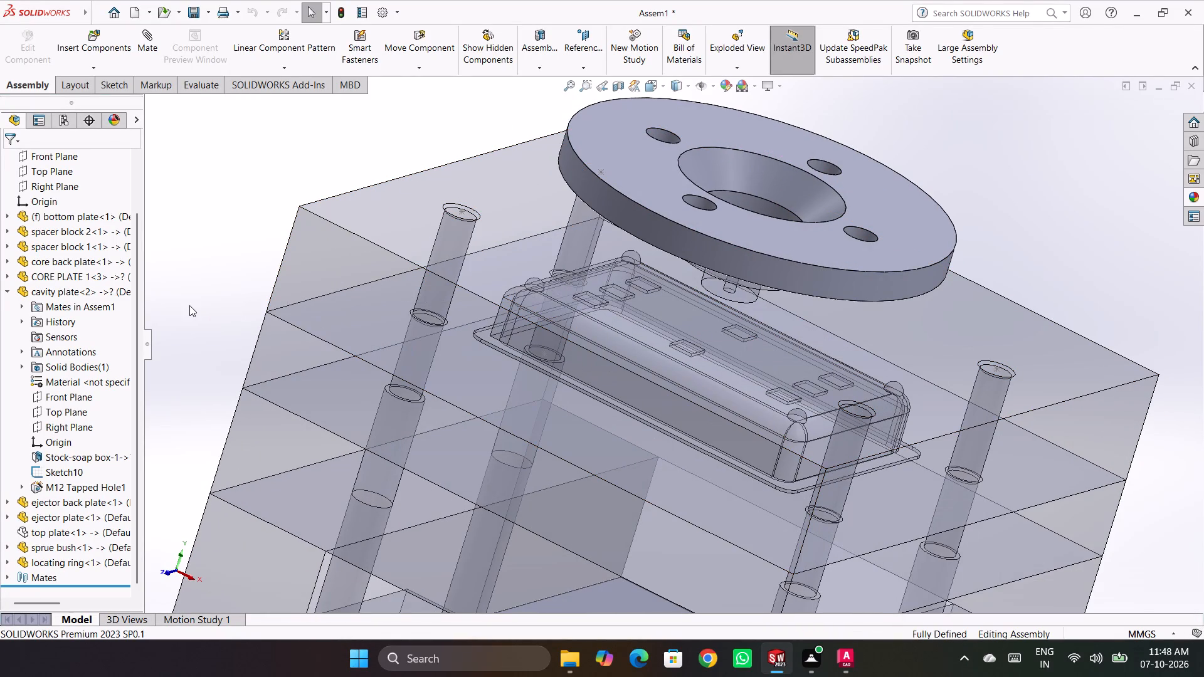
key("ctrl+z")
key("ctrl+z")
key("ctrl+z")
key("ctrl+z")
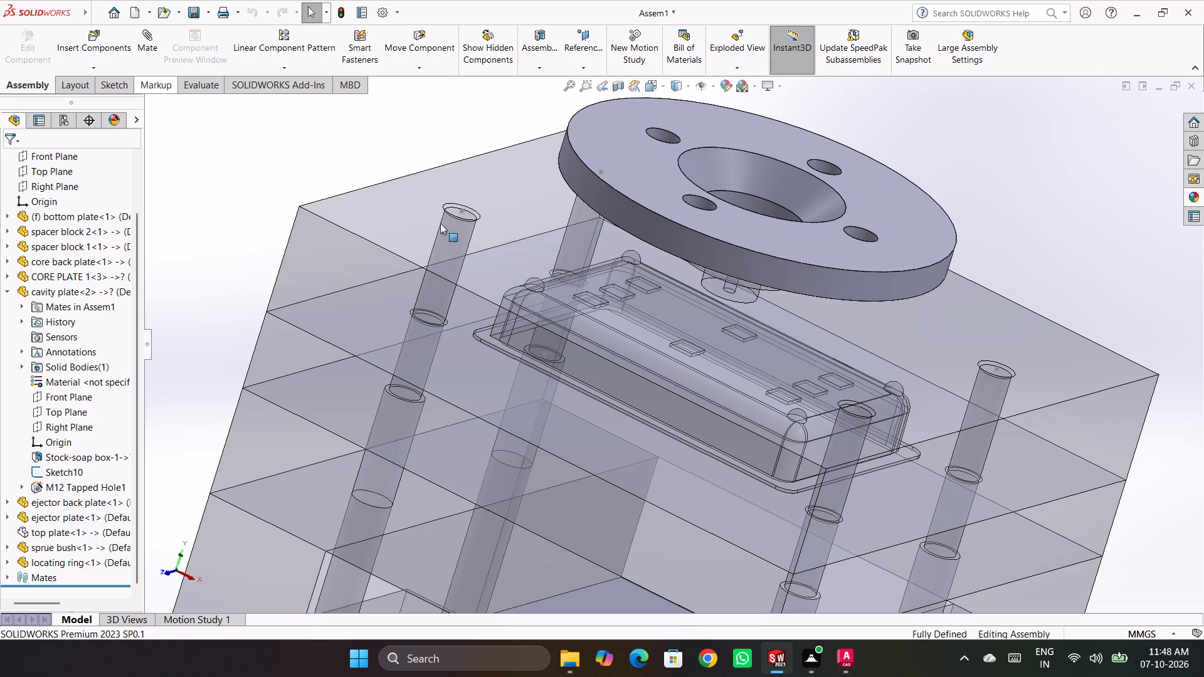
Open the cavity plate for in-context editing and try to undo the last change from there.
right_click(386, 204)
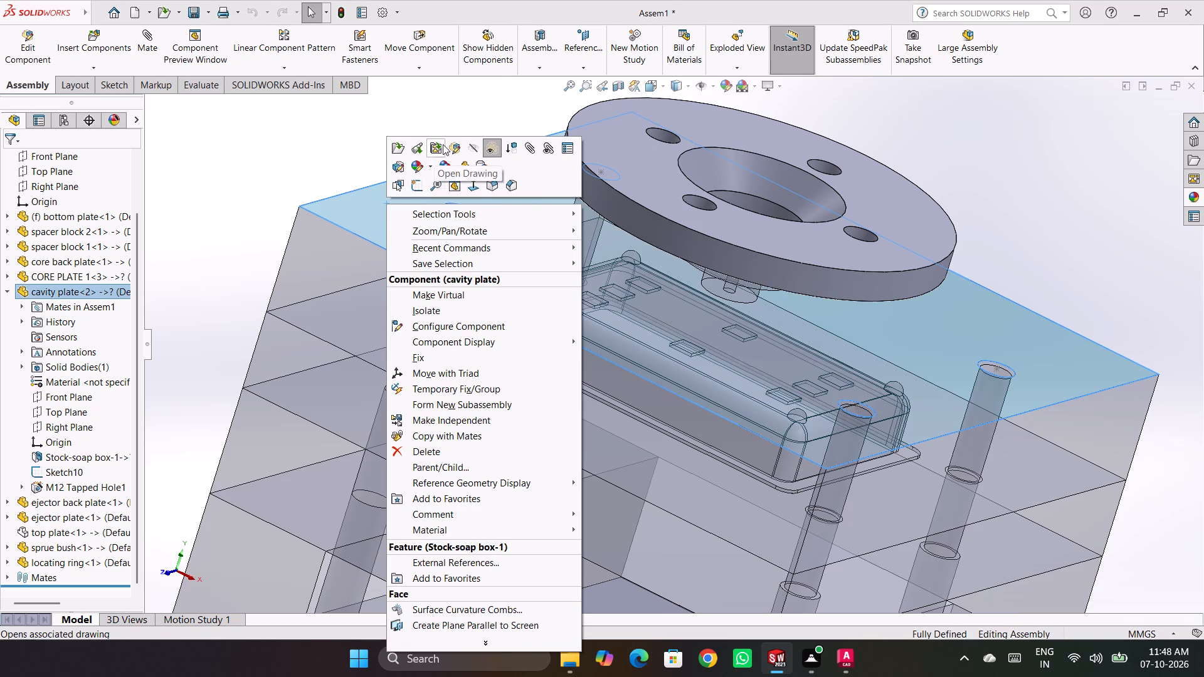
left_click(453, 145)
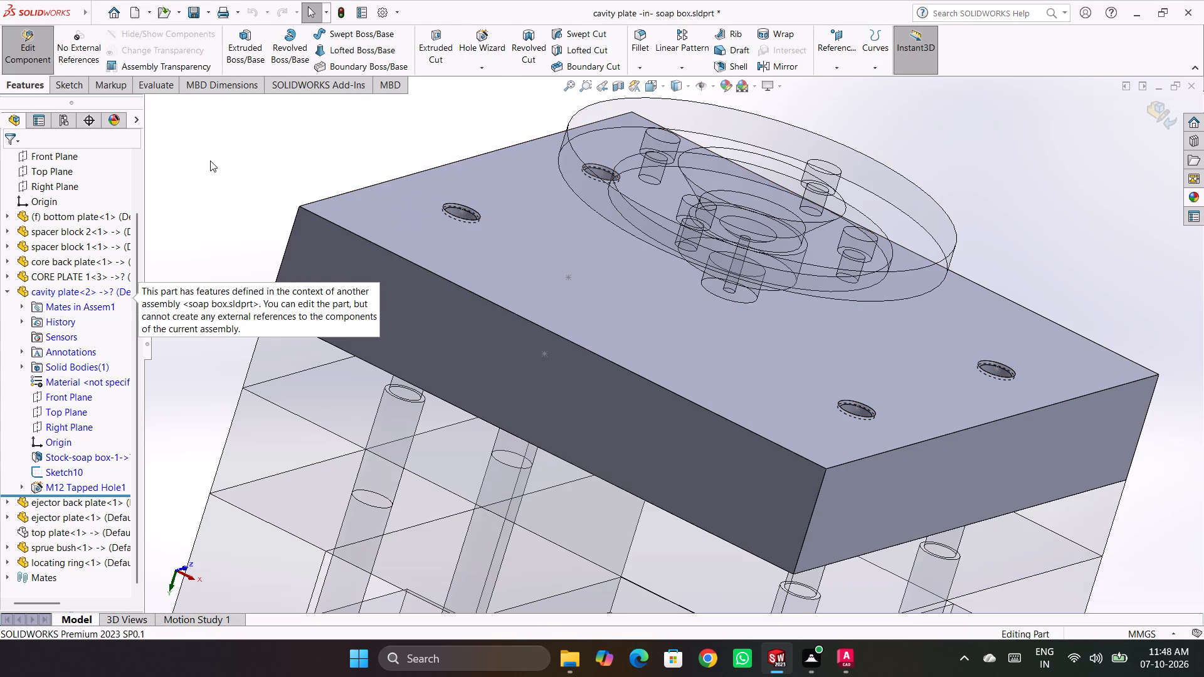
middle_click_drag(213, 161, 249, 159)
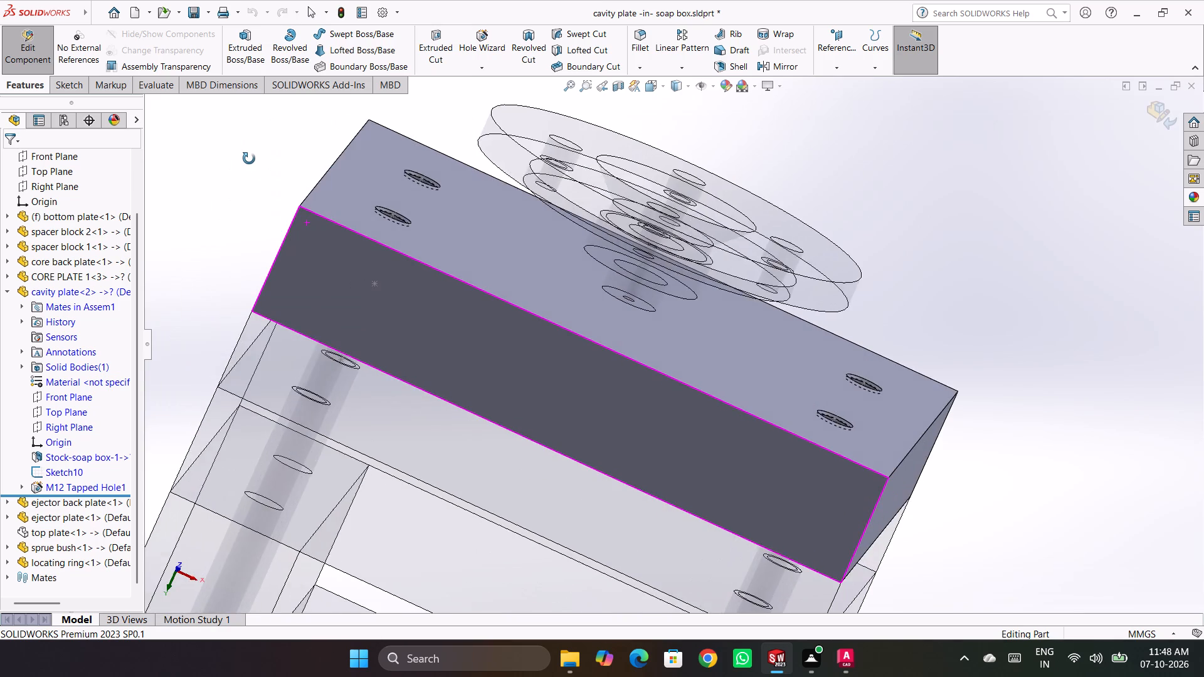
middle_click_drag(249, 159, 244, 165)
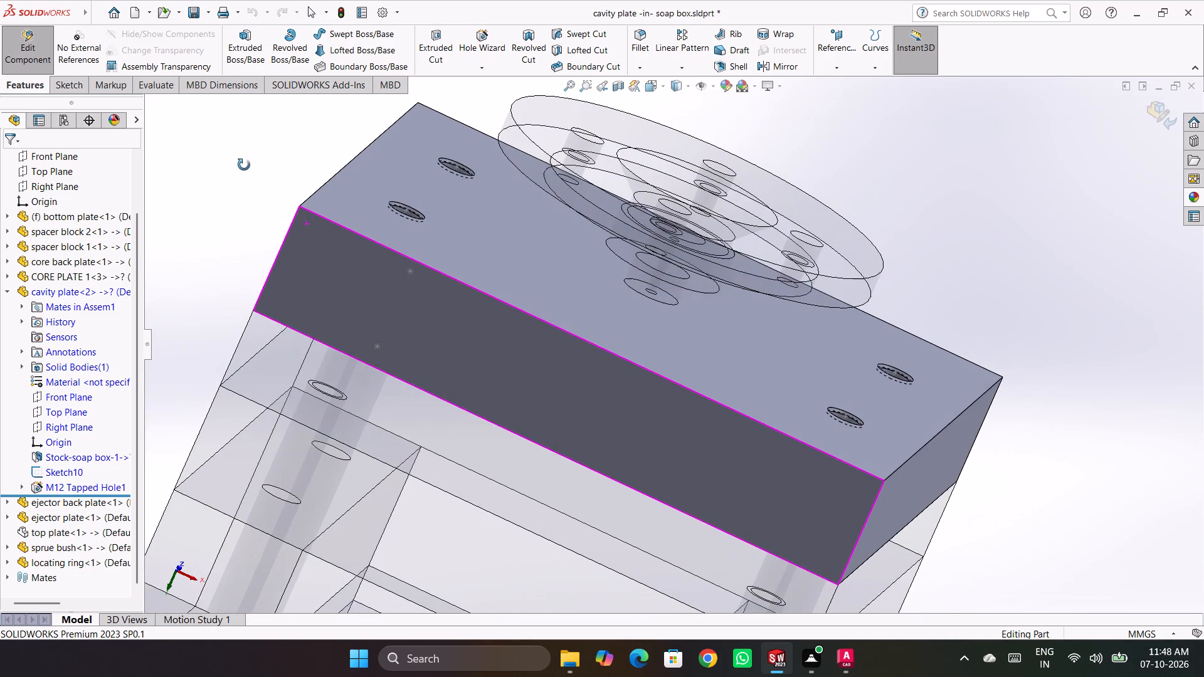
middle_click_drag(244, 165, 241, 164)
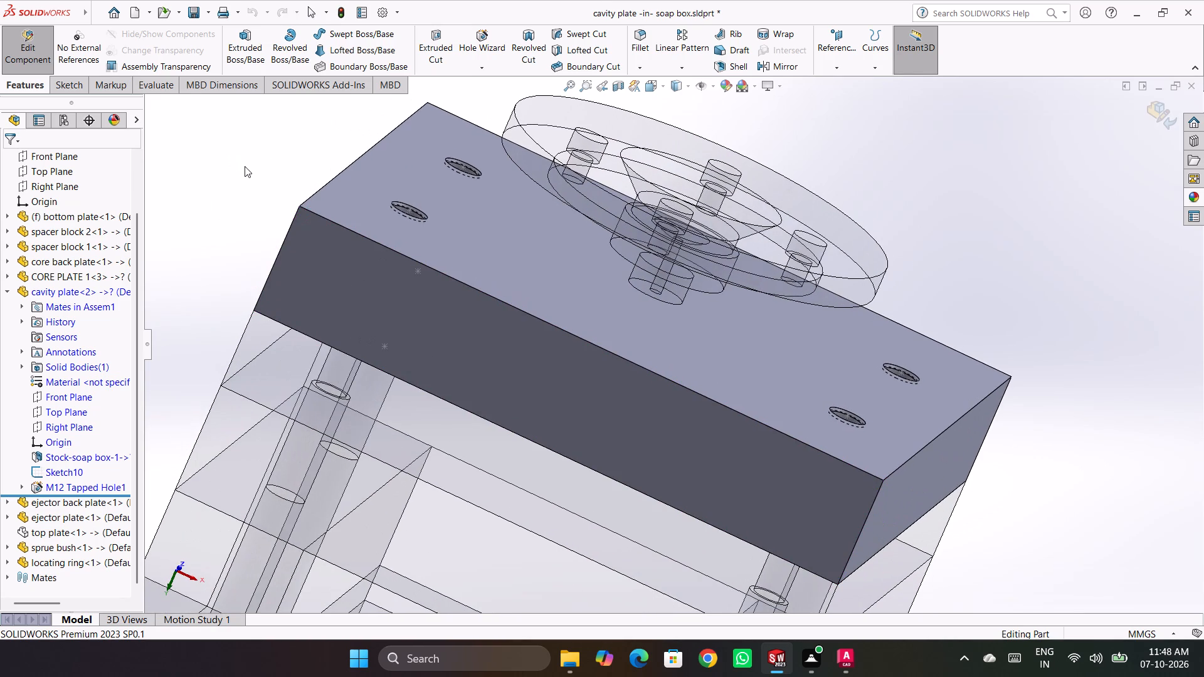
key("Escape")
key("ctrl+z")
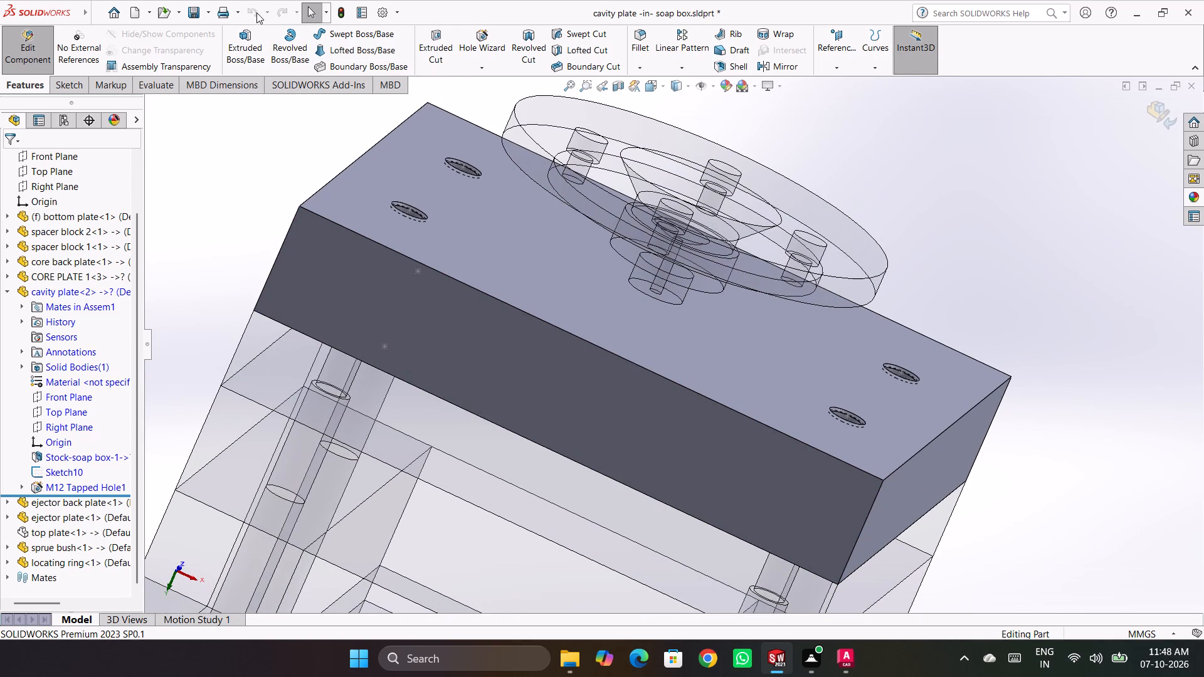
Close SOLIDWORKS with the modified mould assembly still open.
left_click(1185, 18)
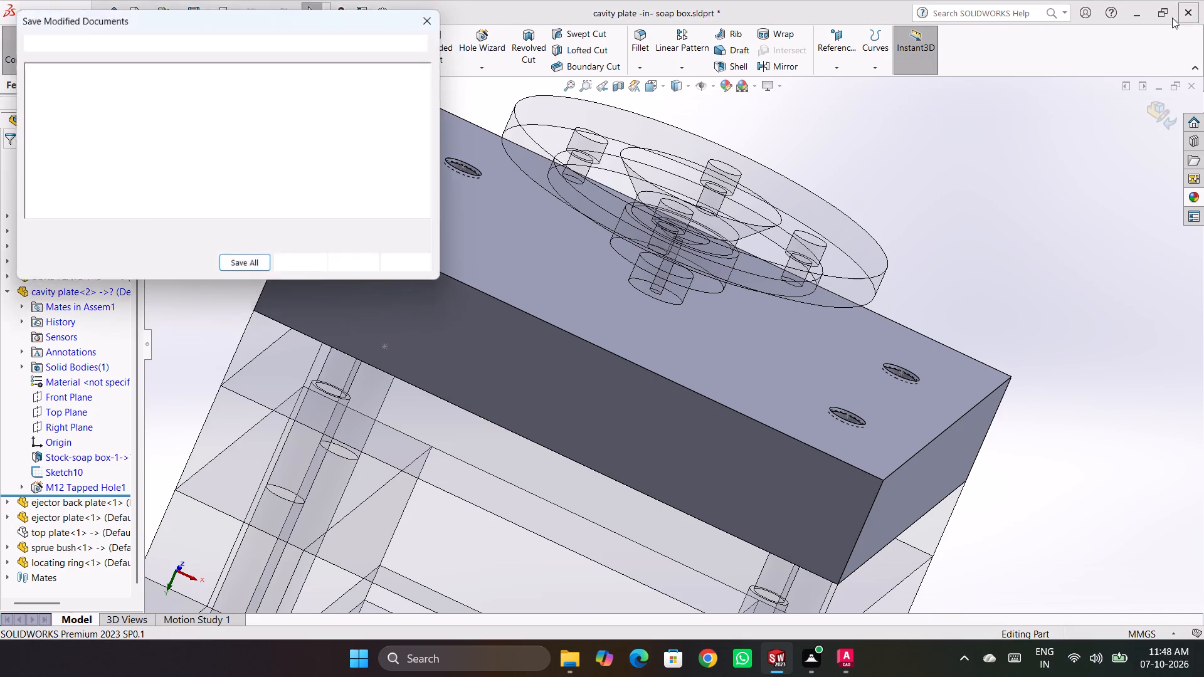
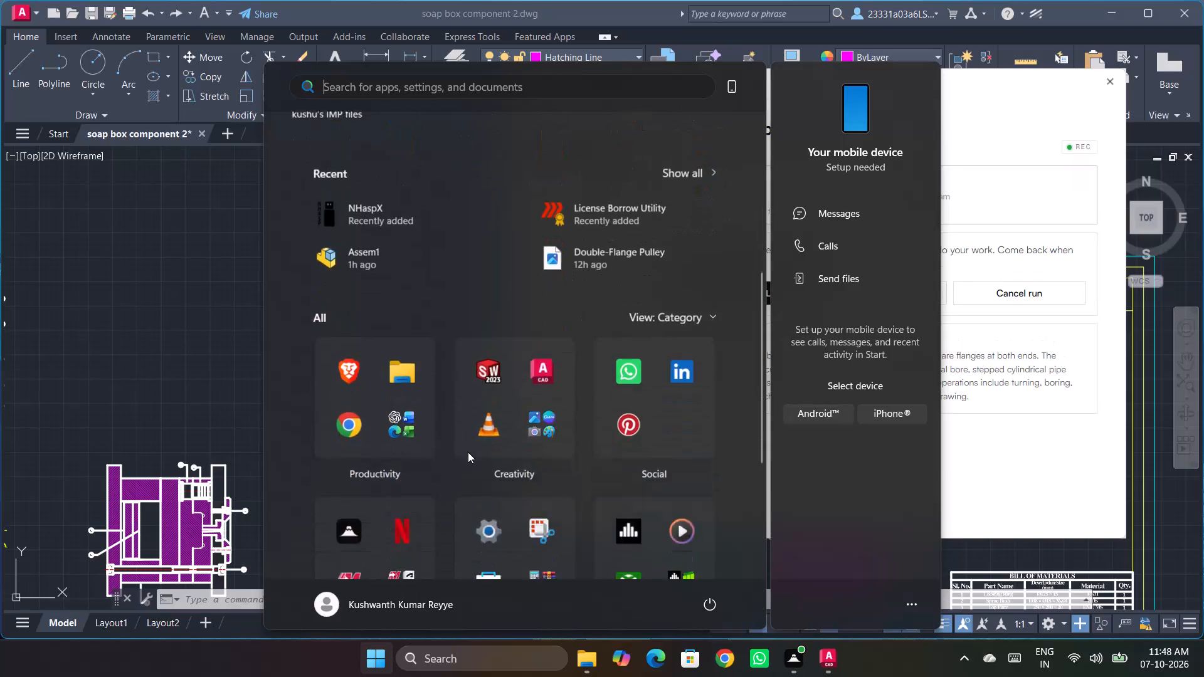
Relaunch SOLIDWORKS 2023 and dismiss the SOLIDWORKS CAM licence error.
left_click(477, 308)
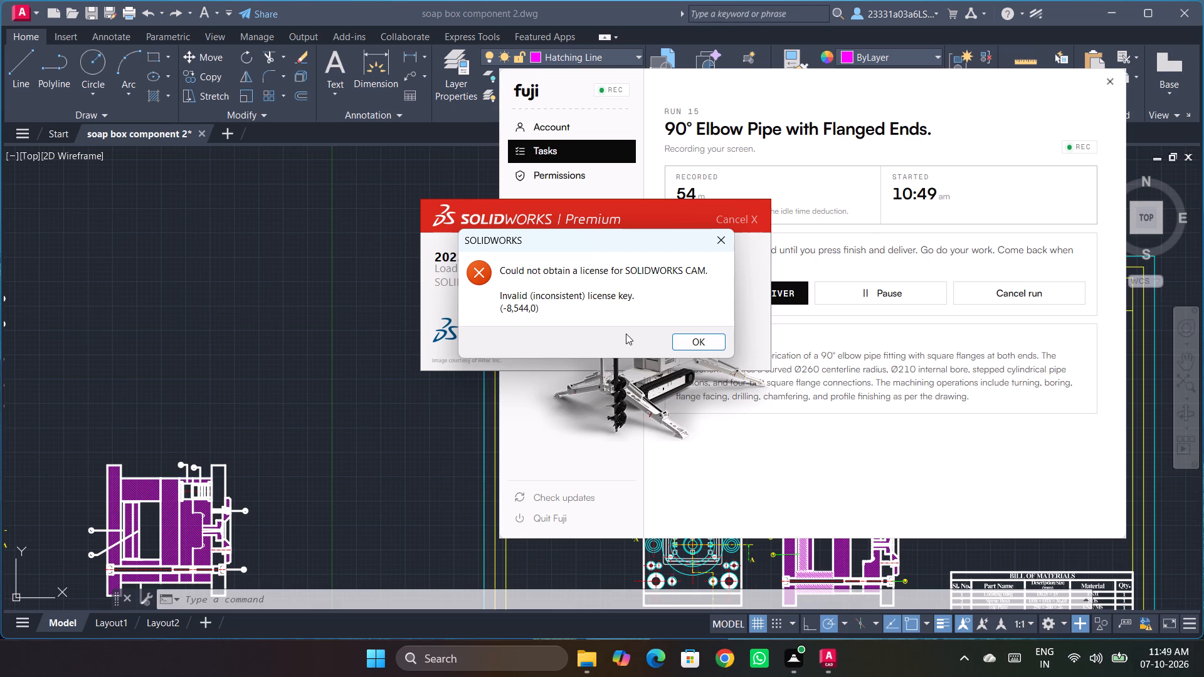
left_click(680, 347)
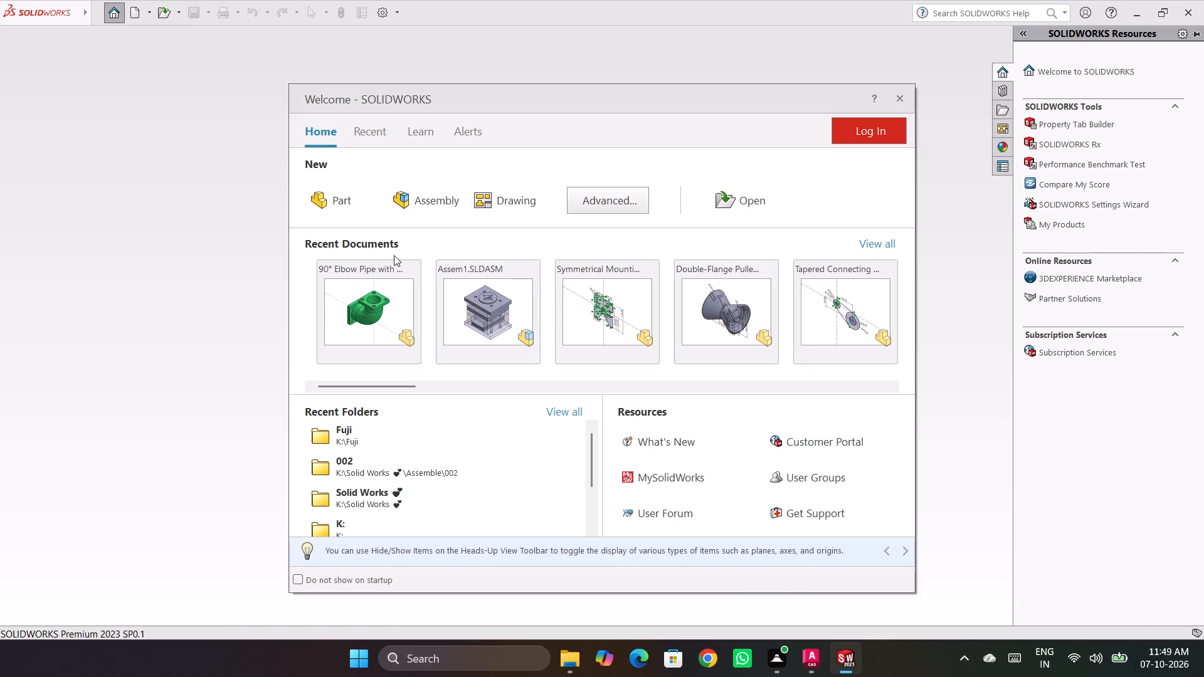
Reopen the recent assembly Assem1, loading only changed referenced documents and suppressing the missing soap box.SLDPRT component.
double_click(467, 313)
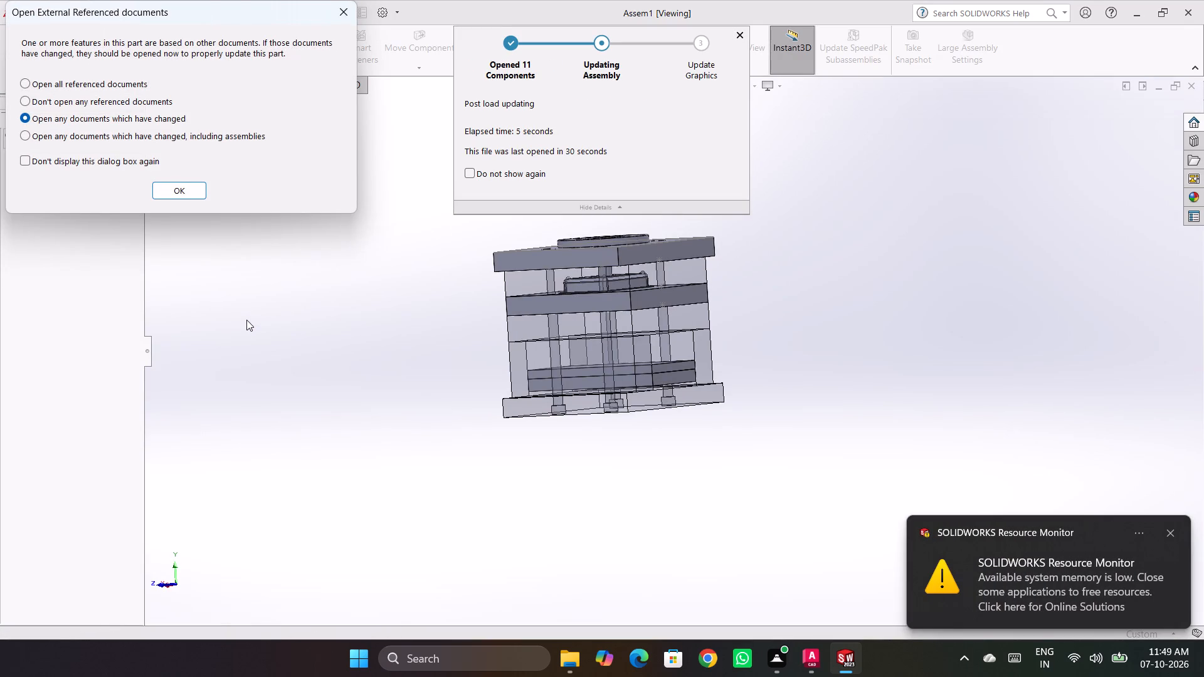
left_click(188, 194)
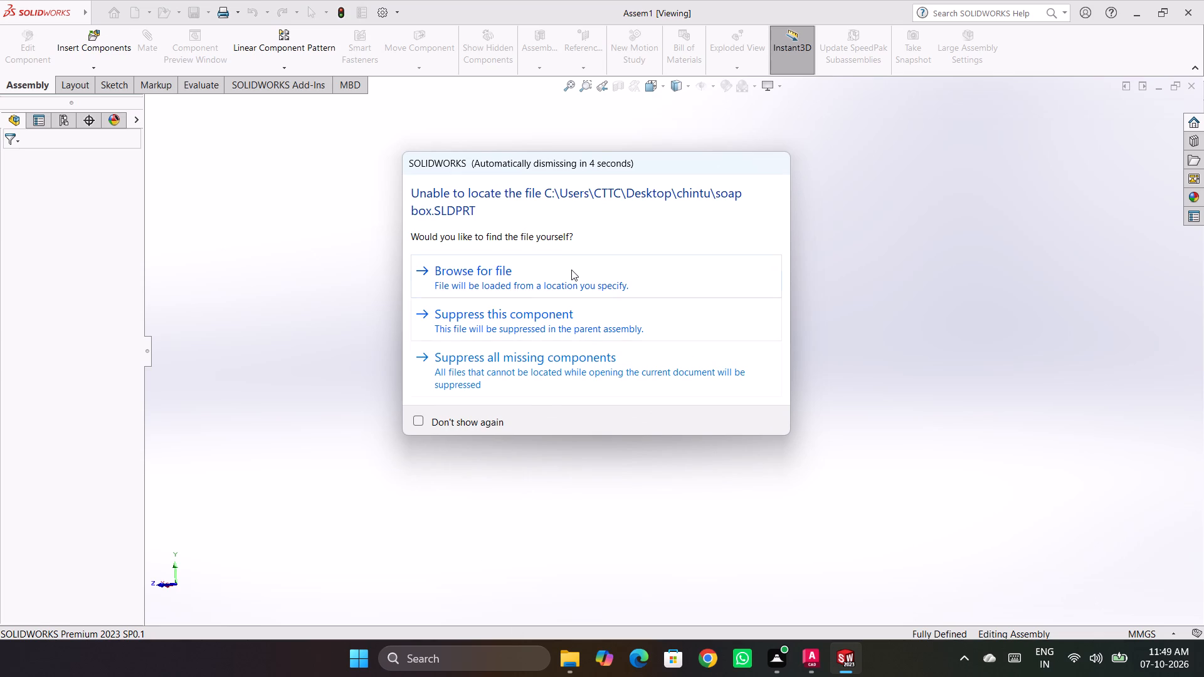
left_click(594, 323)
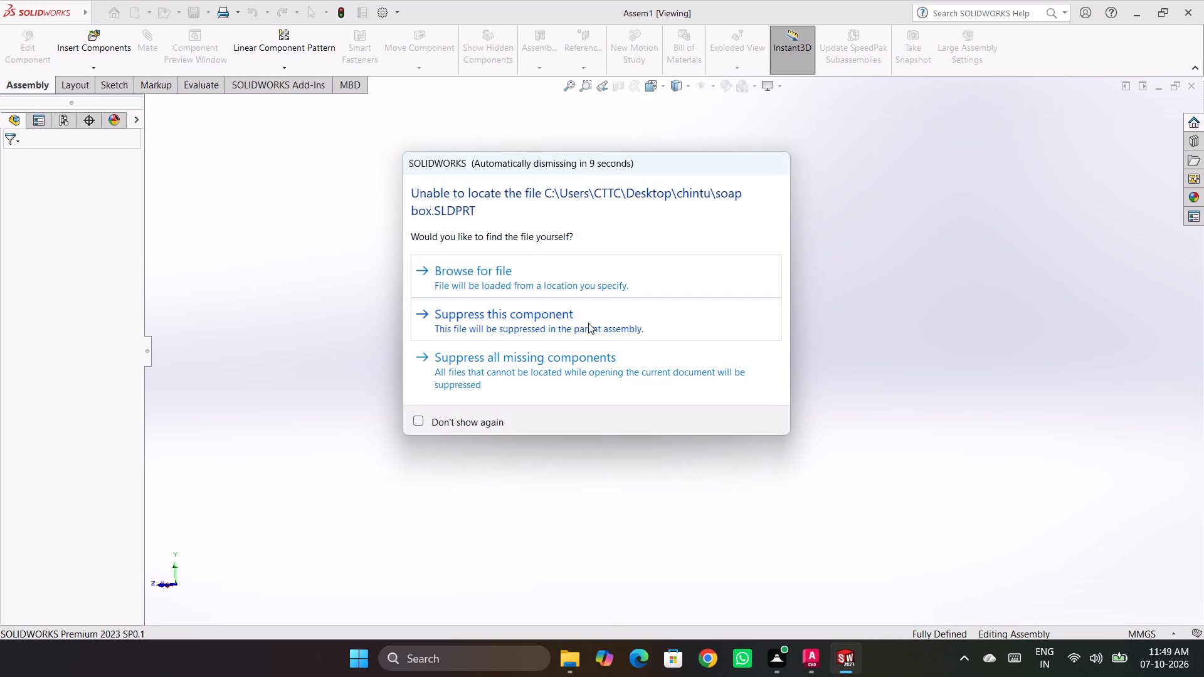
left_click(588, 323)
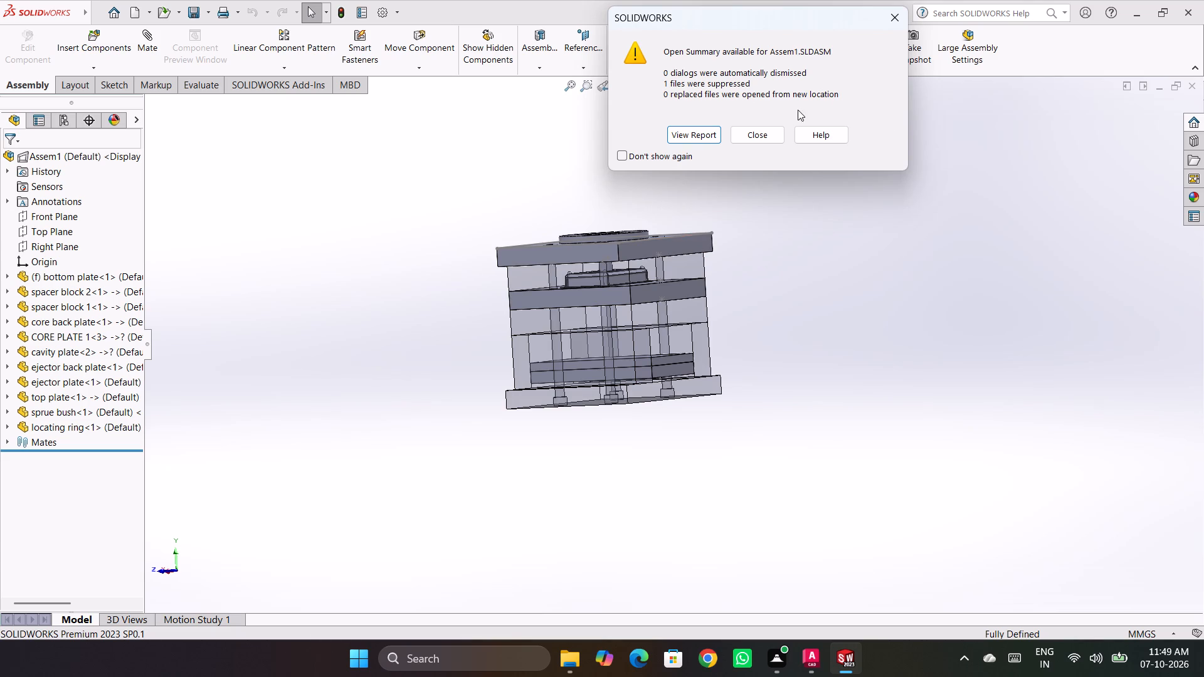
Review the open summary report for suppressed or relocated files, and close it without saving a report file.
left_click(705, 129)
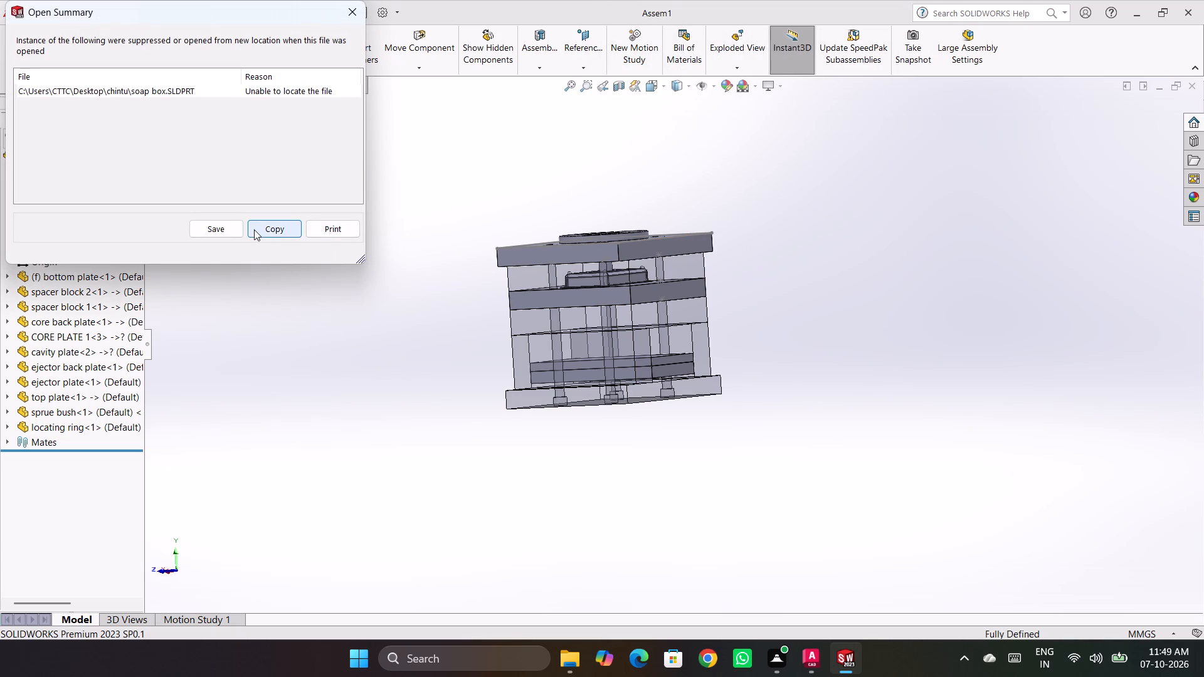
left_click(270, 229)
left_click(266, 225)
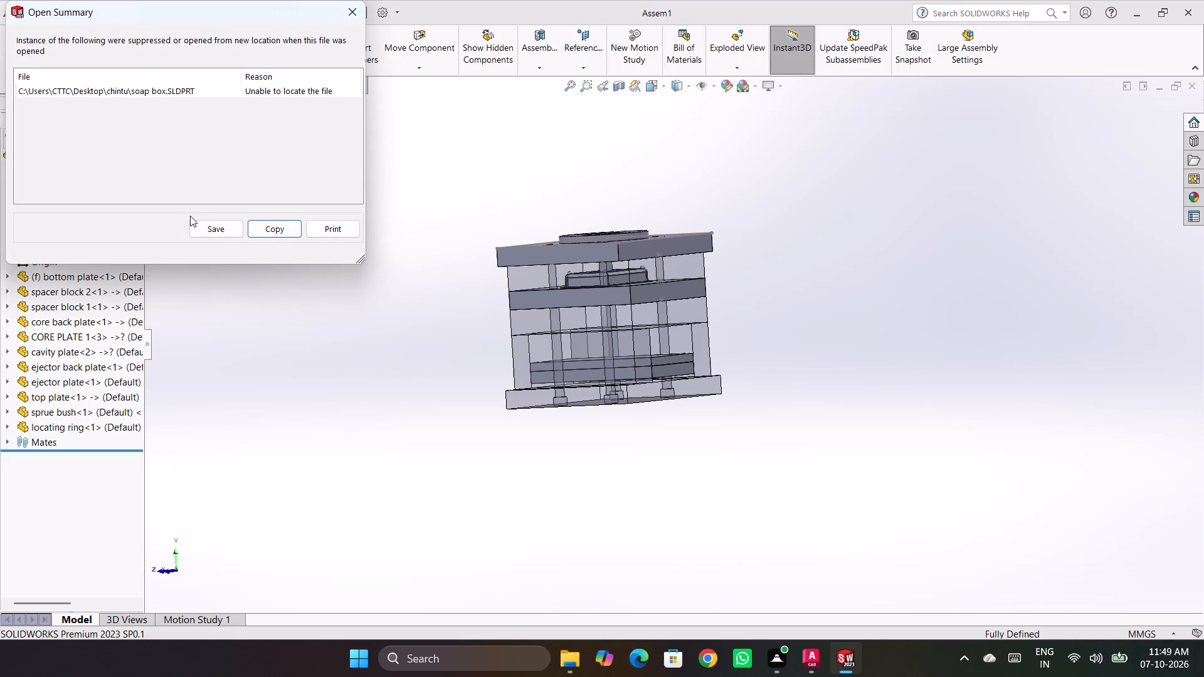
left_click(201, 227)
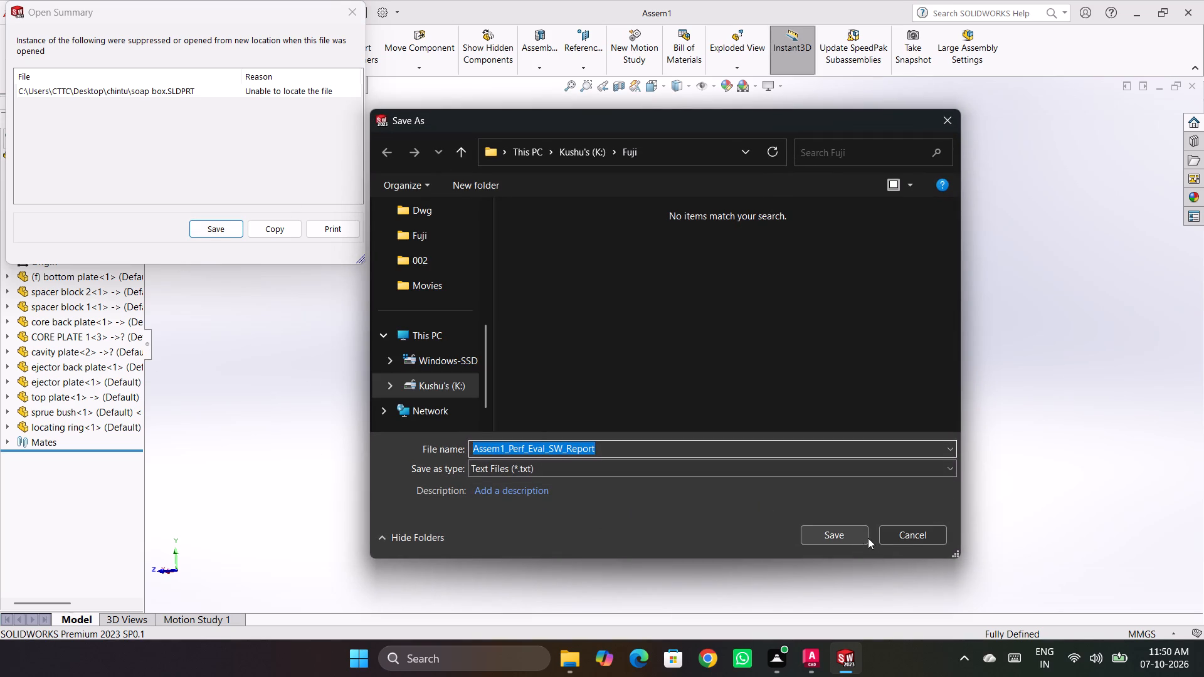
left_click(903, 537)
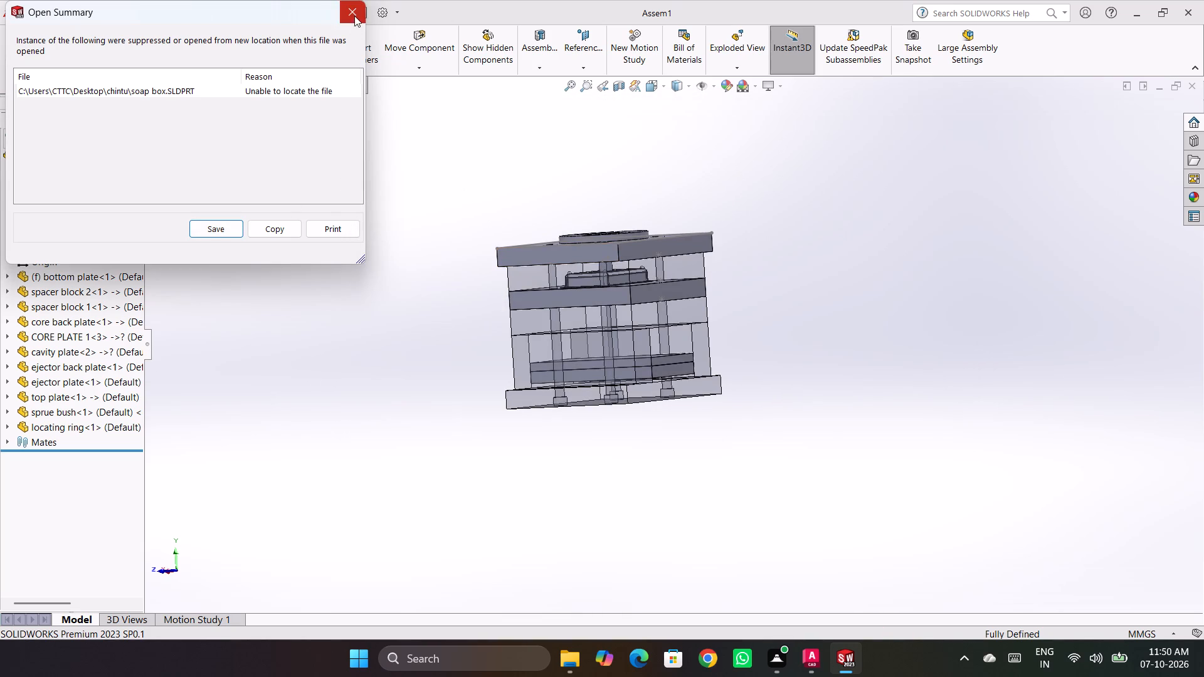
left_click(354, 16)
Open the cavity plate for in-context editing within the mould assembly.
scroll(616, 315, "up", 2)
scroll(663, 325, "down", 5)
scroll(586, 433, "down", 4)
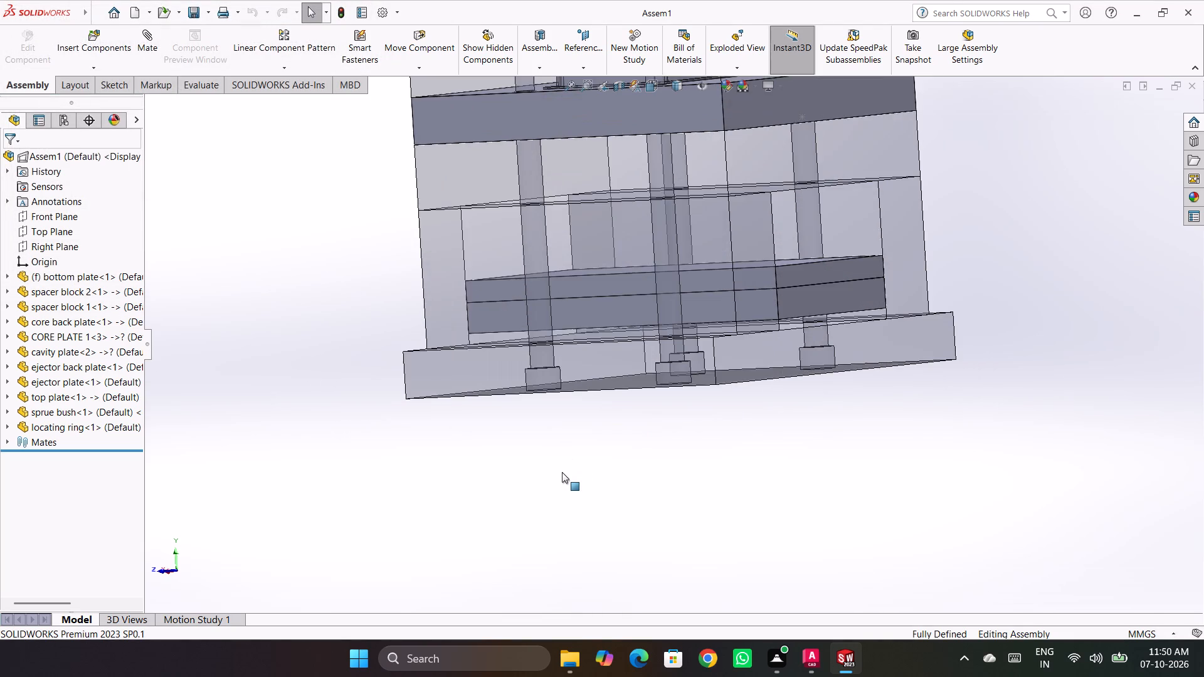
scroll(605, 461, "up", 2)
scroll(657, 246, "up", 1)
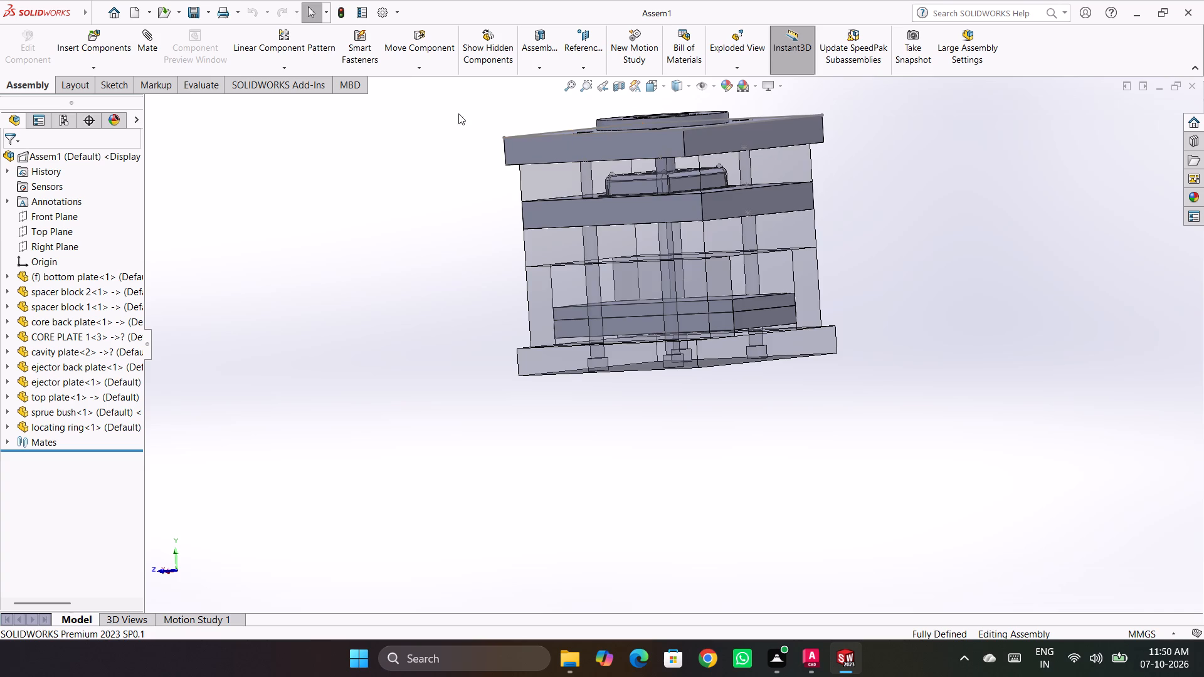
middle_click_drag(450, 166, 472, 135)
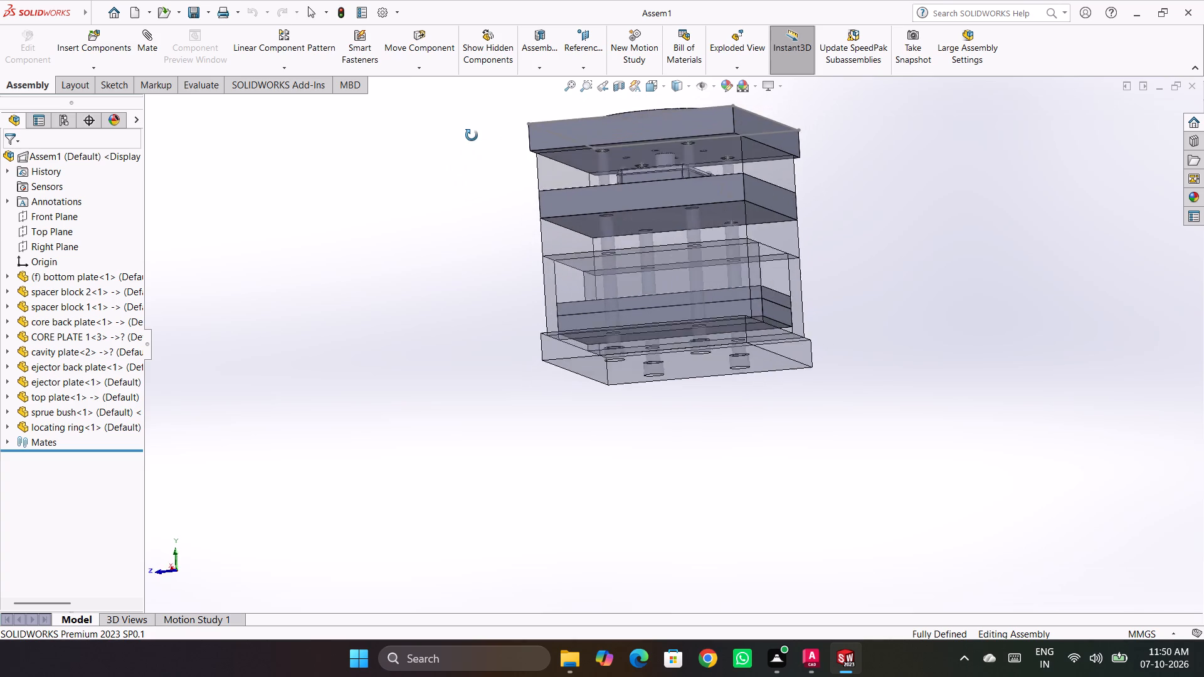
middle_click_drag(472, 135, 439, 149)
left_click(547, 174)
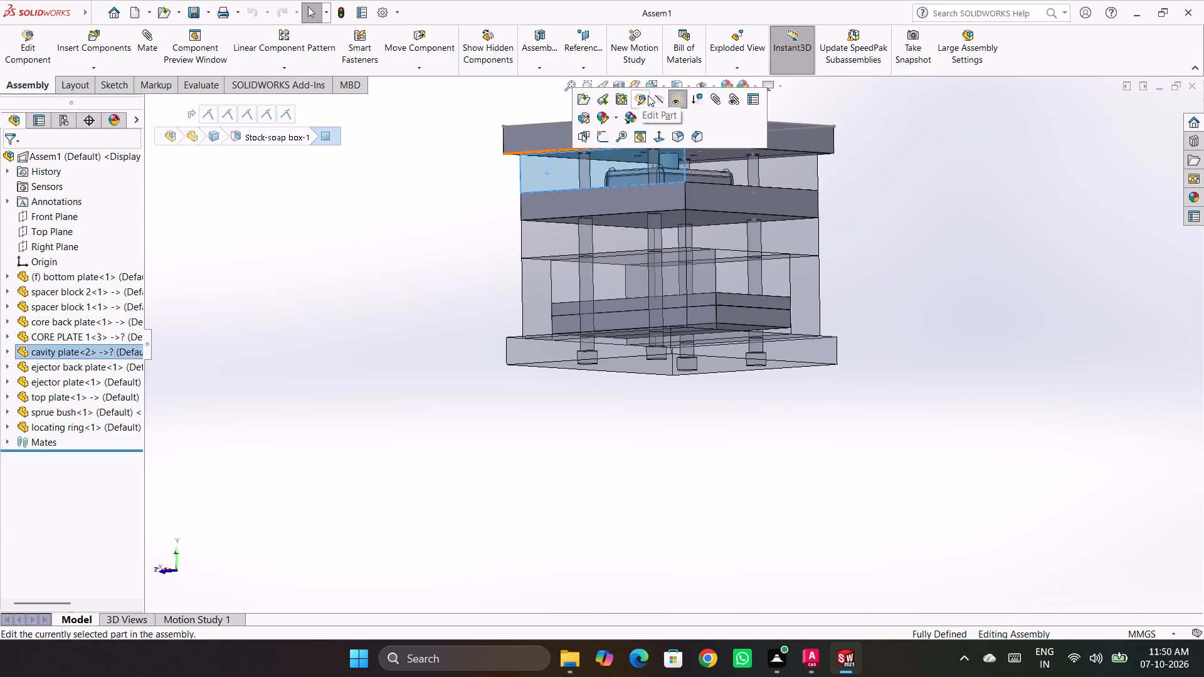
left_click(642, 98)
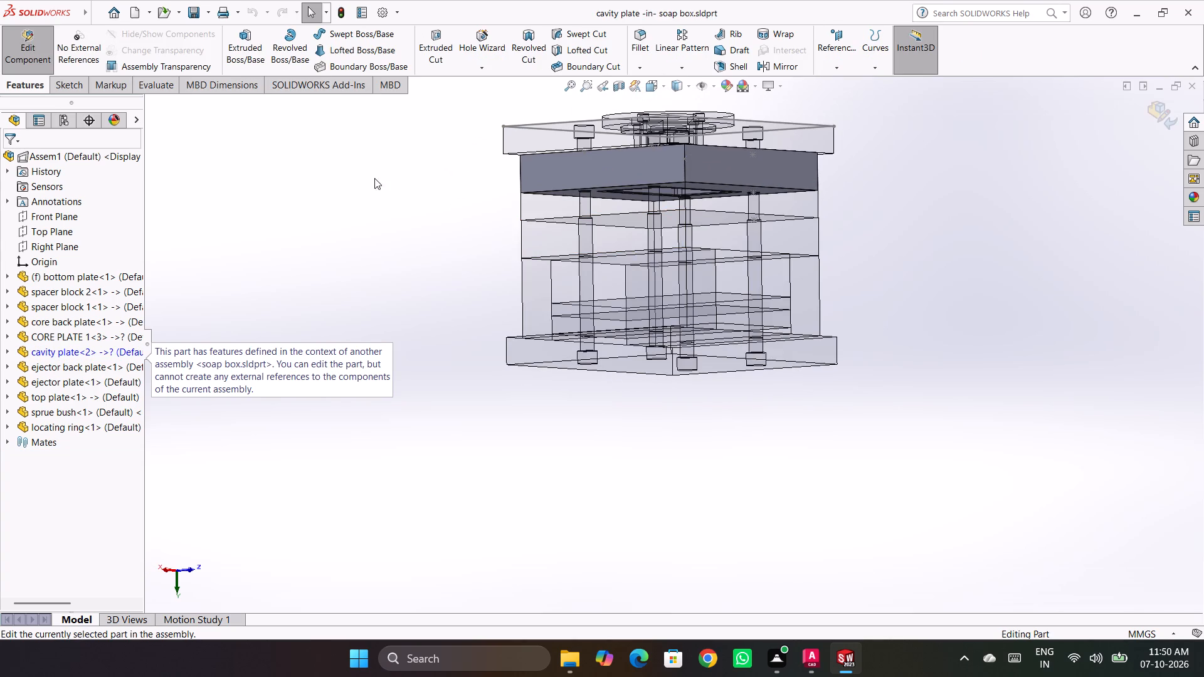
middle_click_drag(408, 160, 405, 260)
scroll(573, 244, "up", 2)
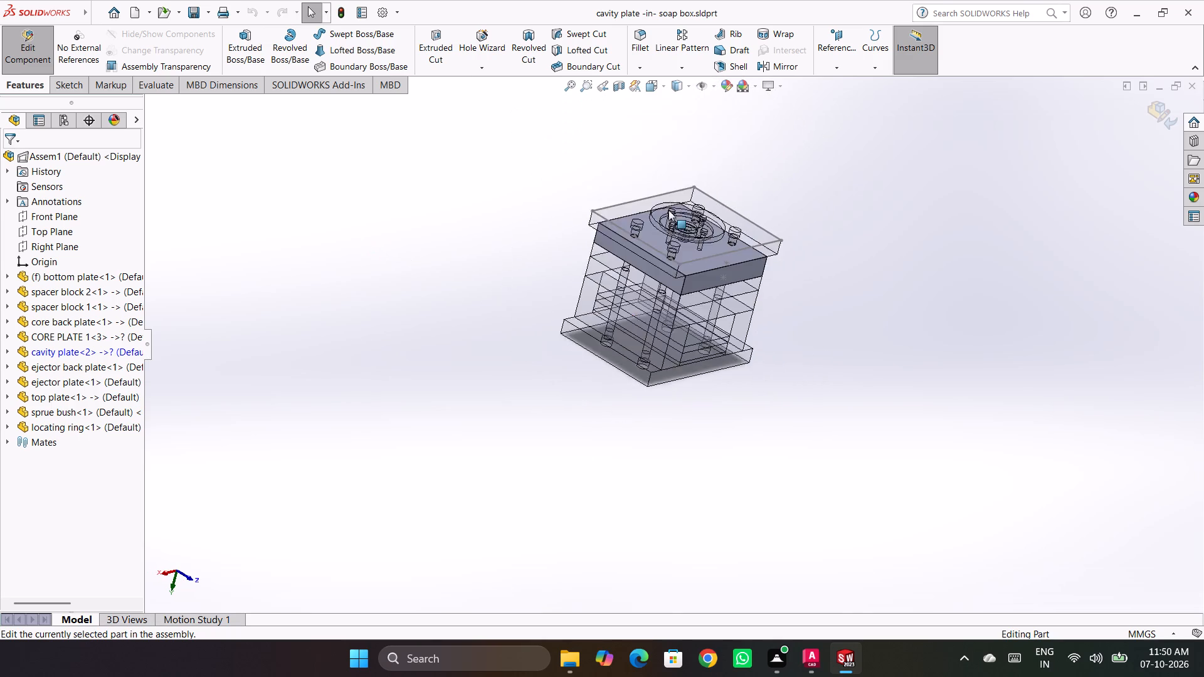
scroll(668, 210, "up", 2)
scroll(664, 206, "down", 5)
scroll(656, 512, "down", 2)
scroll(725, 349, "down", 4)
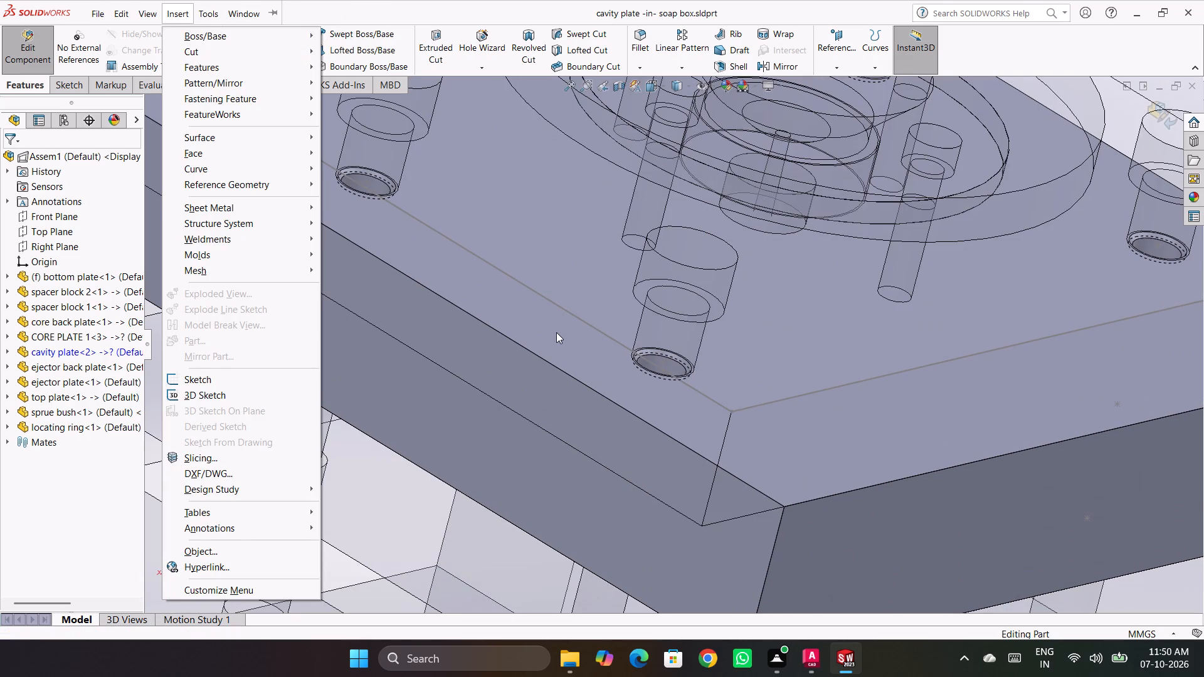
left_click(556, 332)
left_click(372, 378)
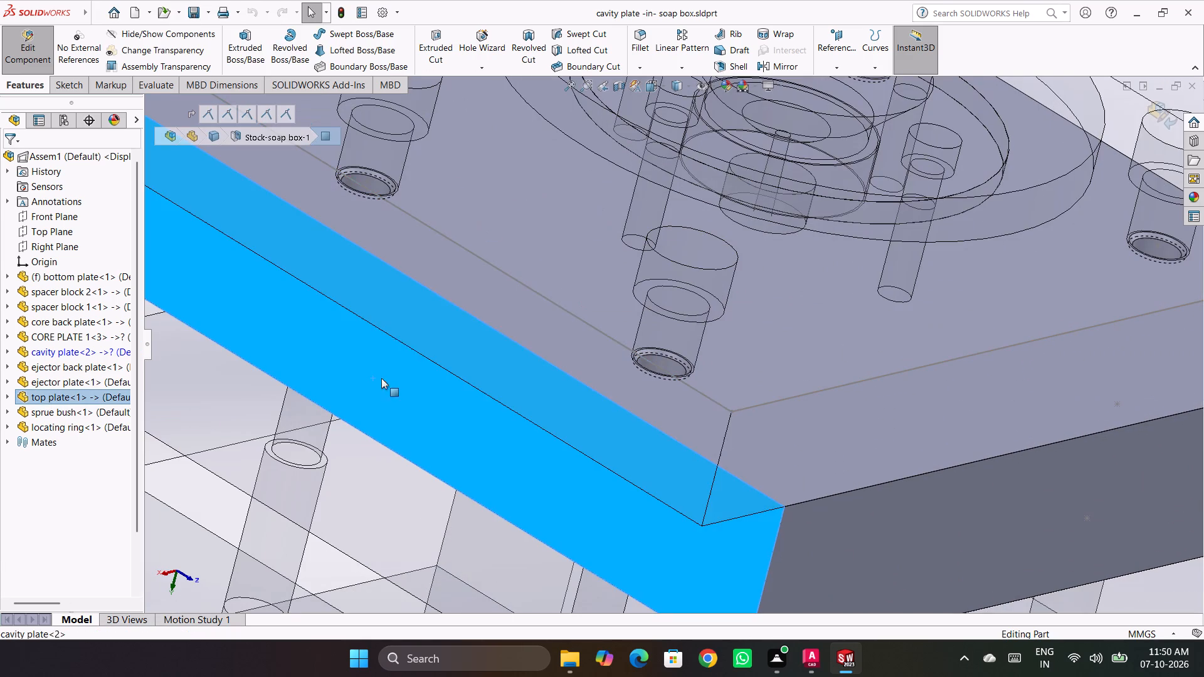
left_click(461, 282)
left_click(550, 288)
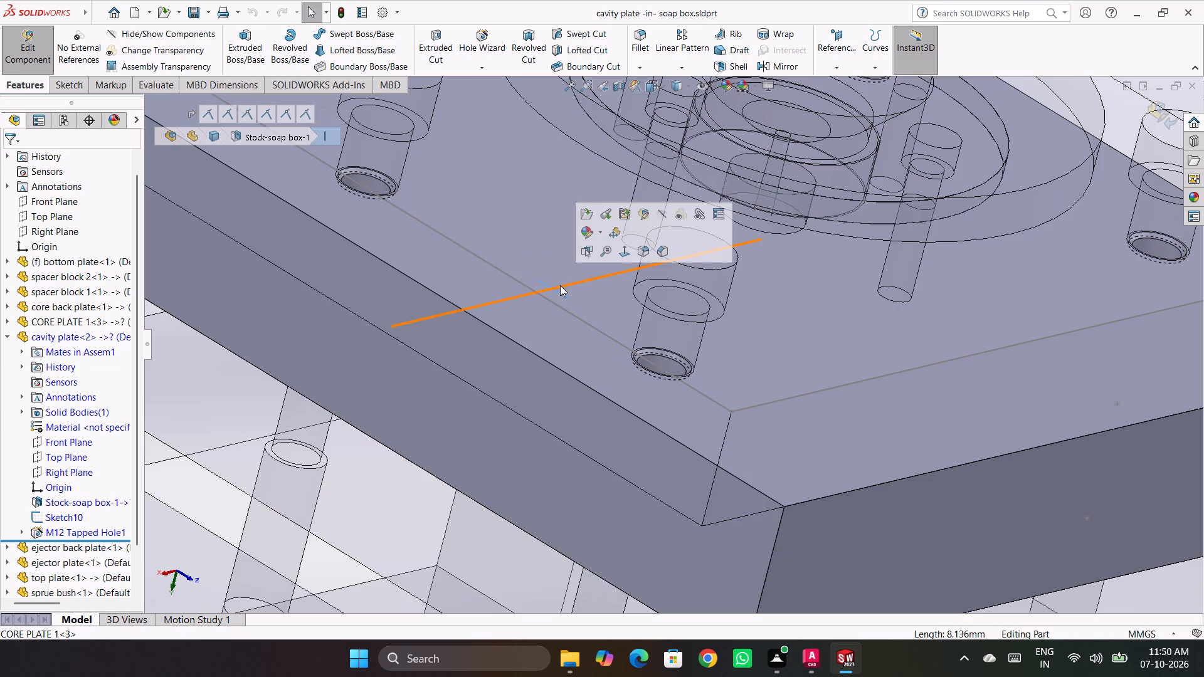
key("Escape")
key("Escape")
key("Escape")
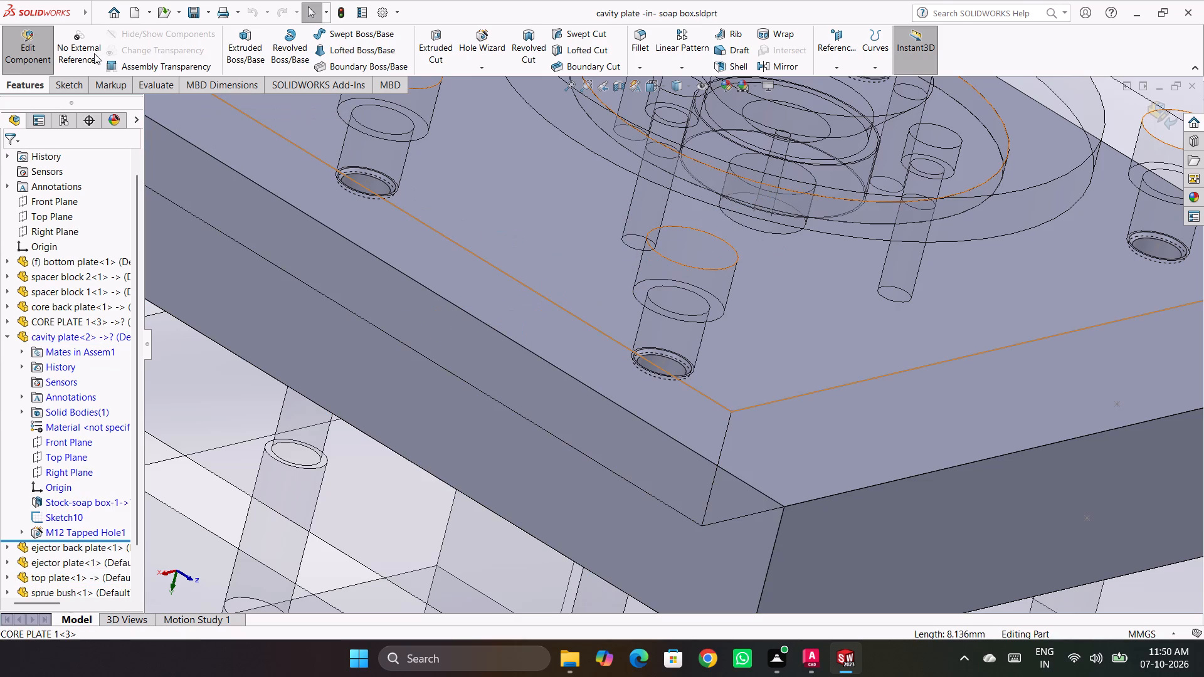
Hide the top plate to expose the cavity plate's upper face for sketching.
left_click(63, 79)
left_click(495, 207)
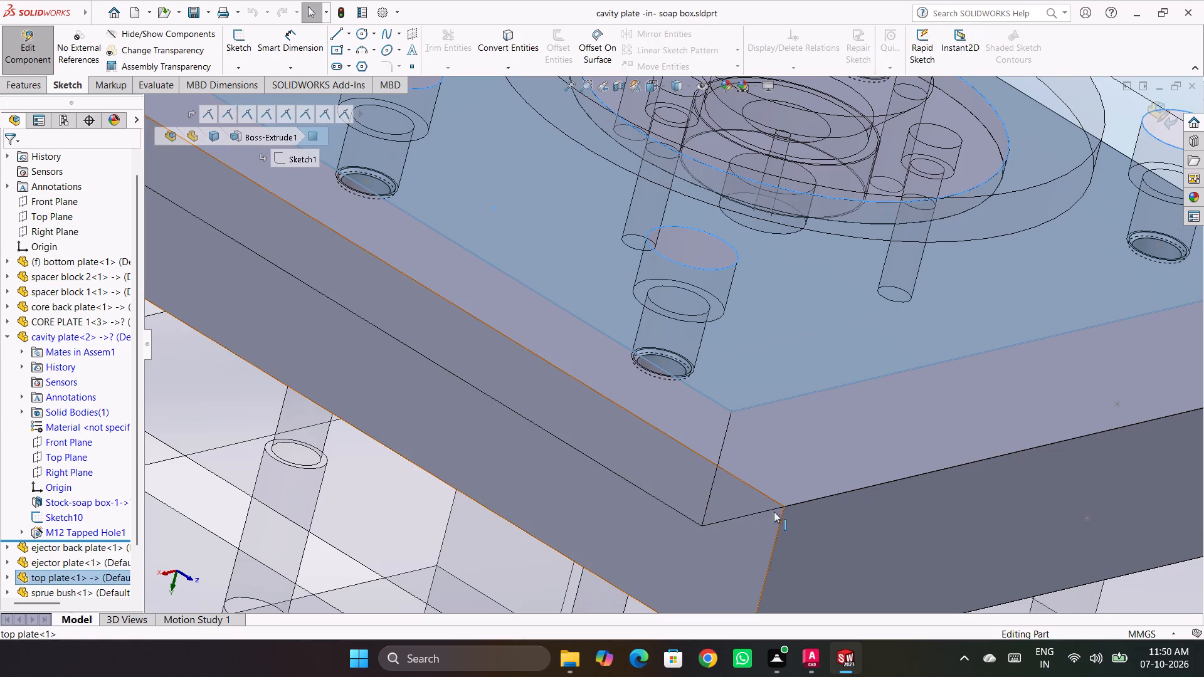
scroll(448, 432, "up", 4)
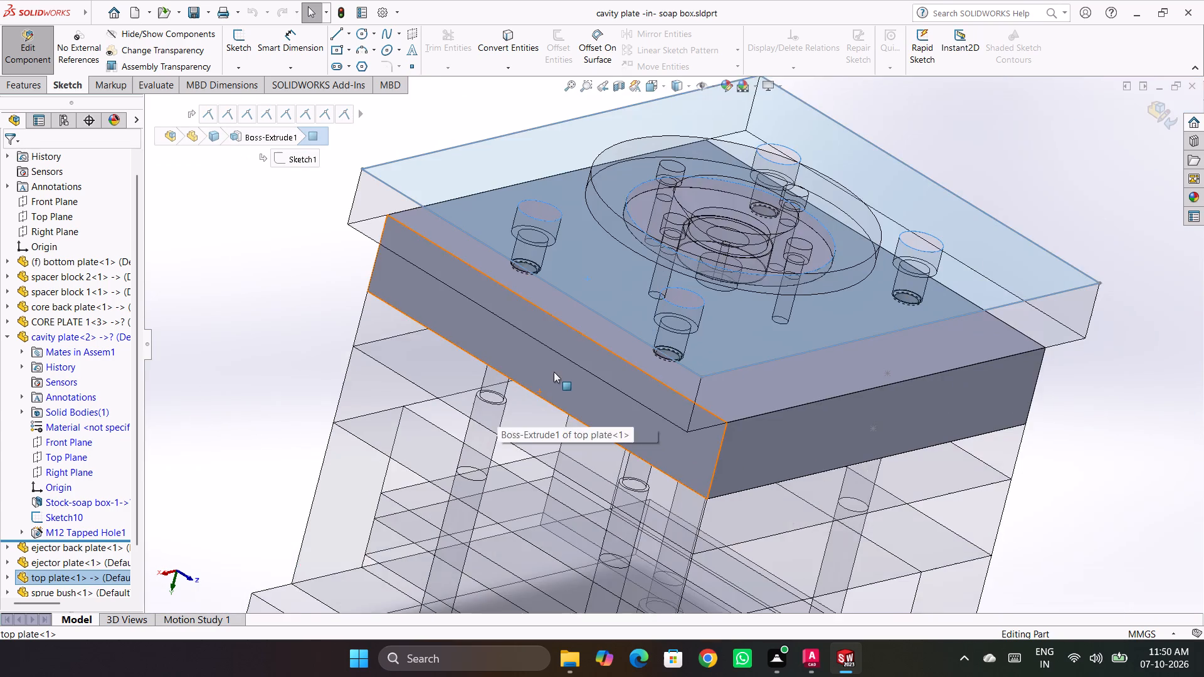
scroll(554, 372, "down", 1)
key("Escape")
right_click(347, 160)
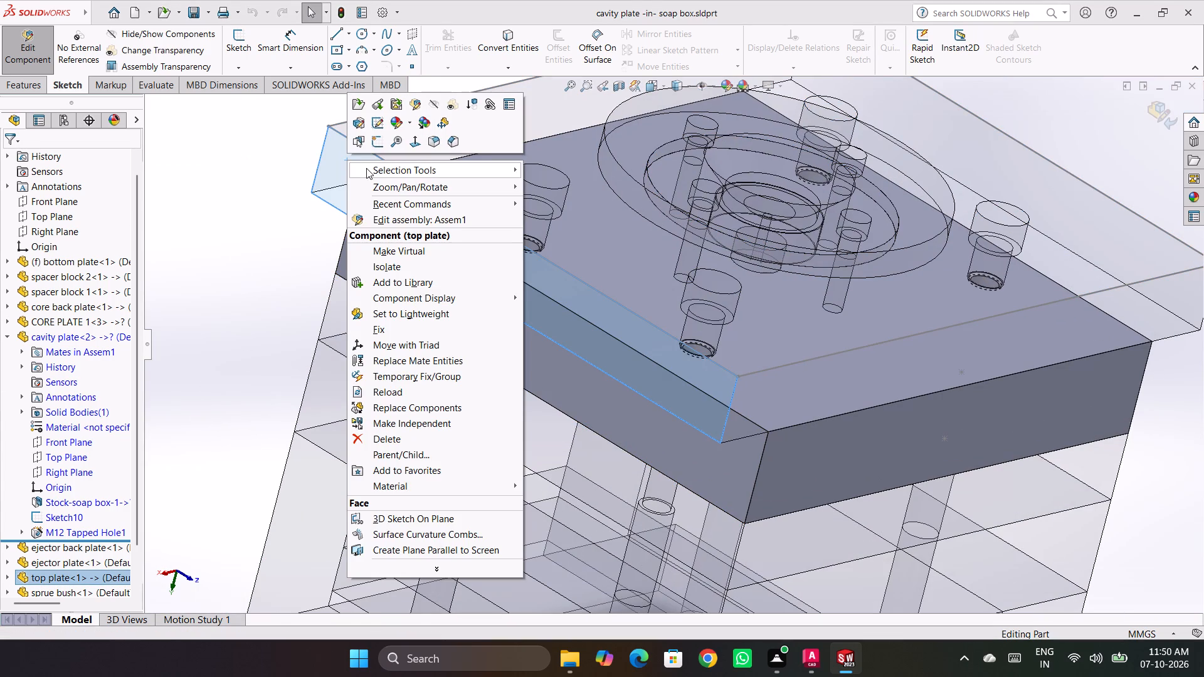
left_click(431, 103)
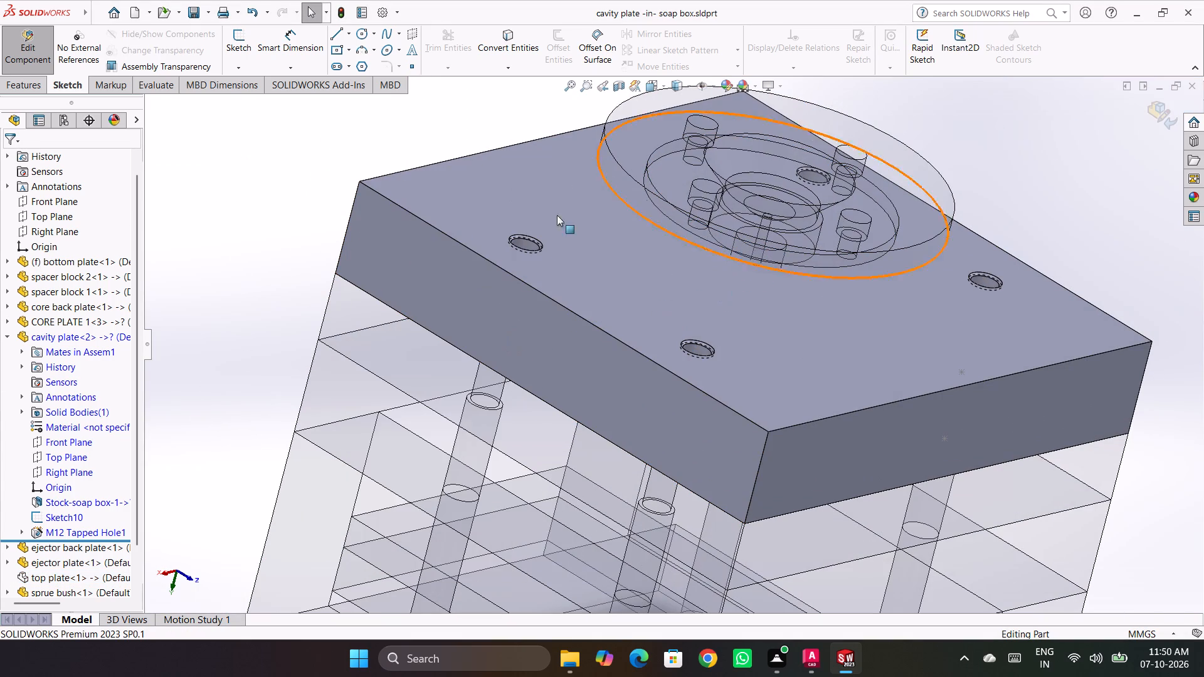
Start a sketch on the cavity plate's upper face.
left_click(223, 39)
left_click(509, 190)
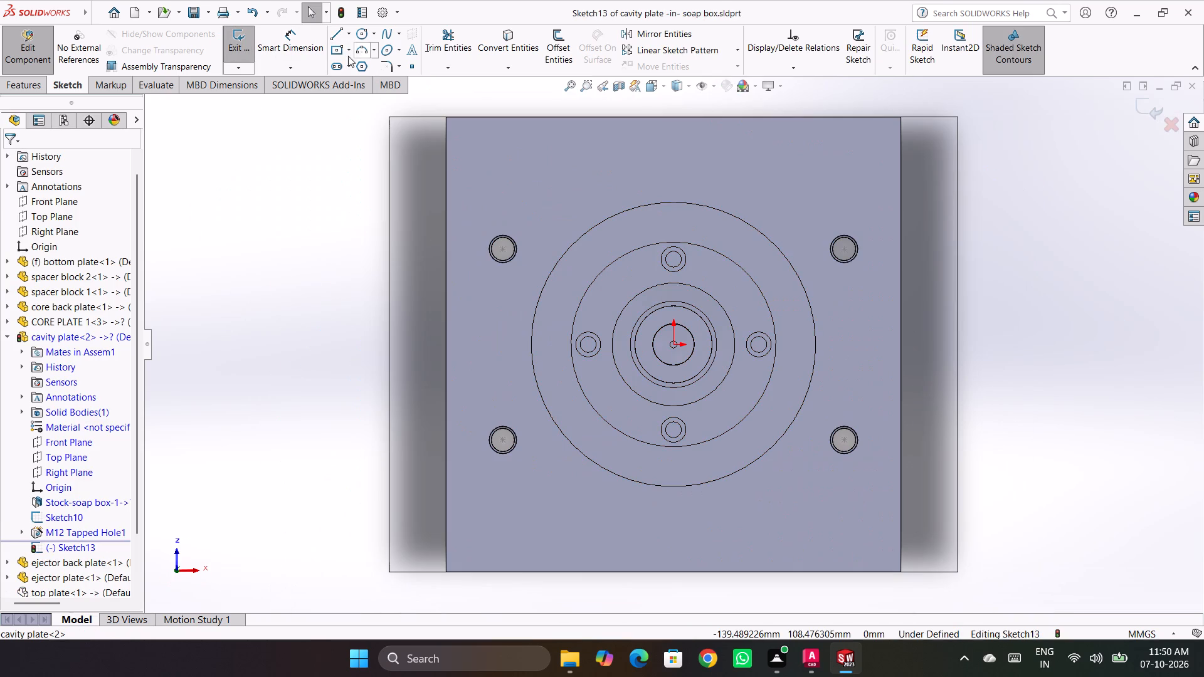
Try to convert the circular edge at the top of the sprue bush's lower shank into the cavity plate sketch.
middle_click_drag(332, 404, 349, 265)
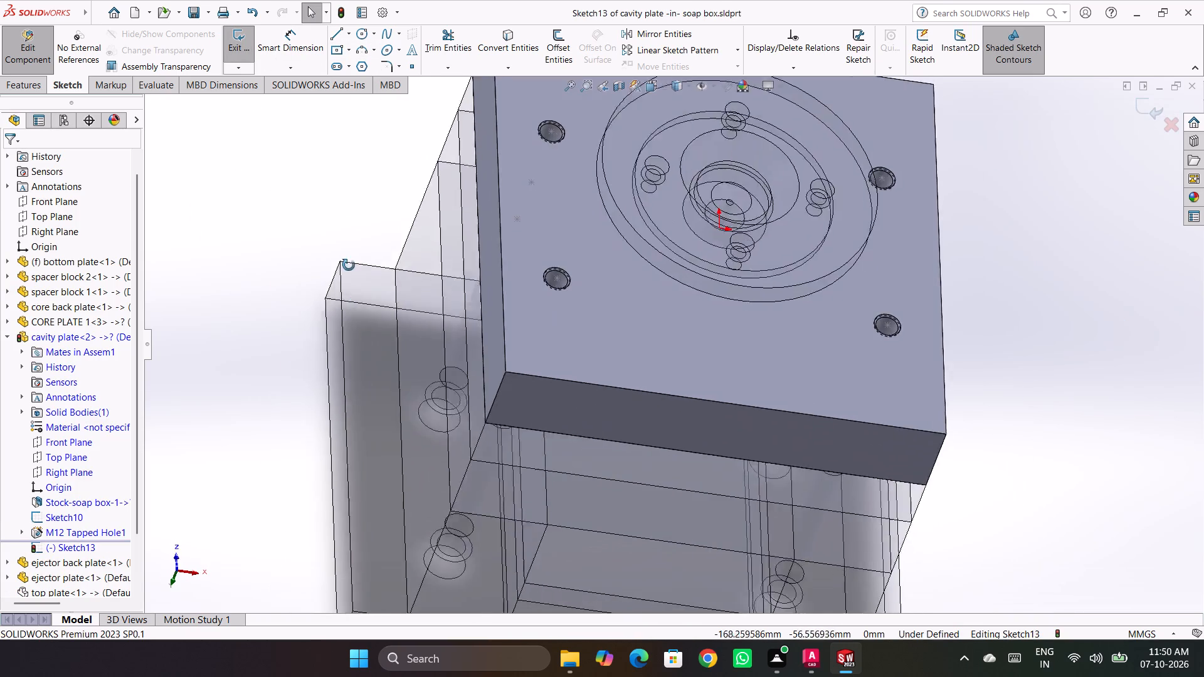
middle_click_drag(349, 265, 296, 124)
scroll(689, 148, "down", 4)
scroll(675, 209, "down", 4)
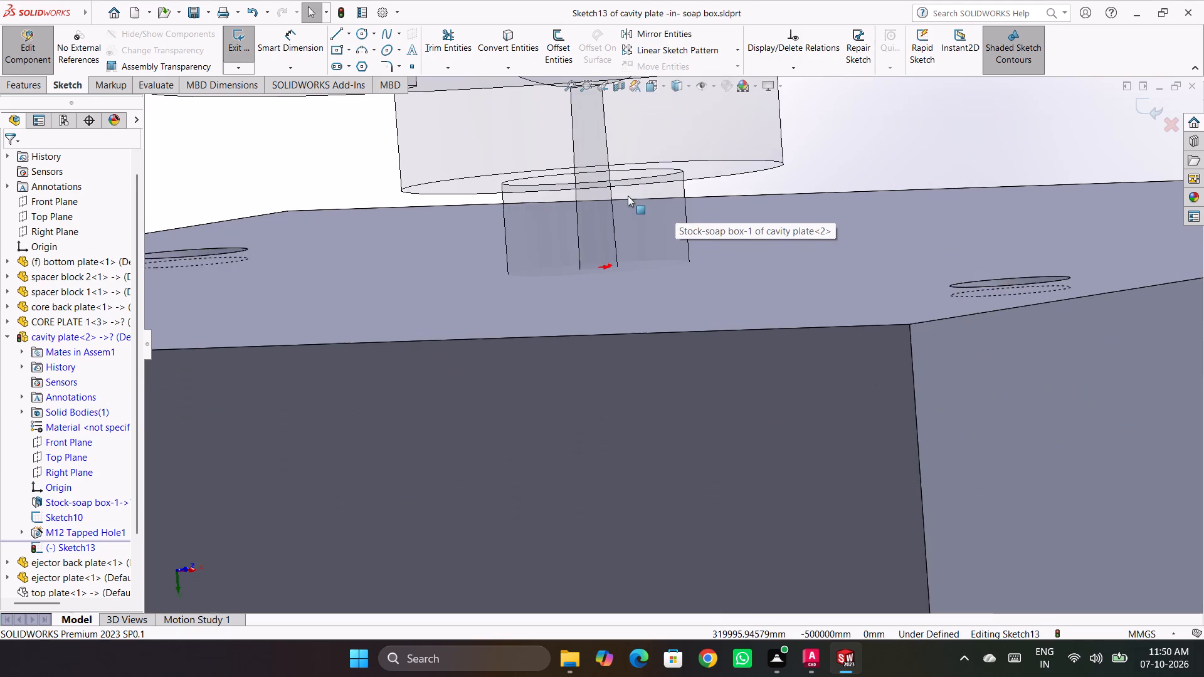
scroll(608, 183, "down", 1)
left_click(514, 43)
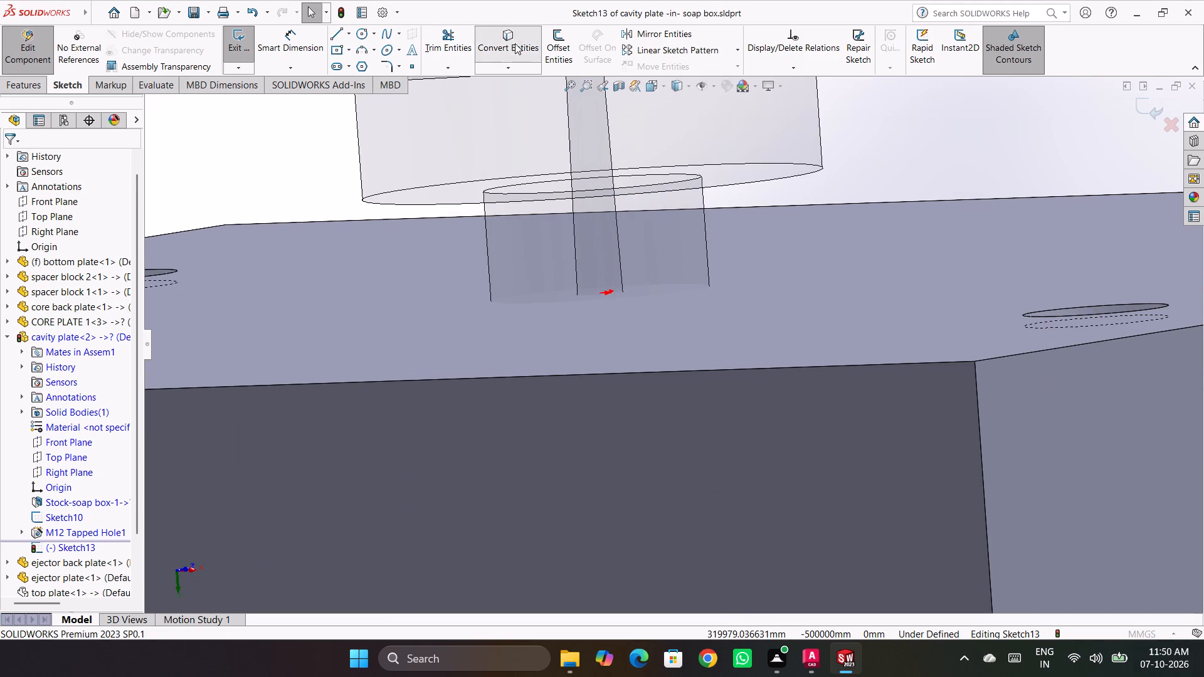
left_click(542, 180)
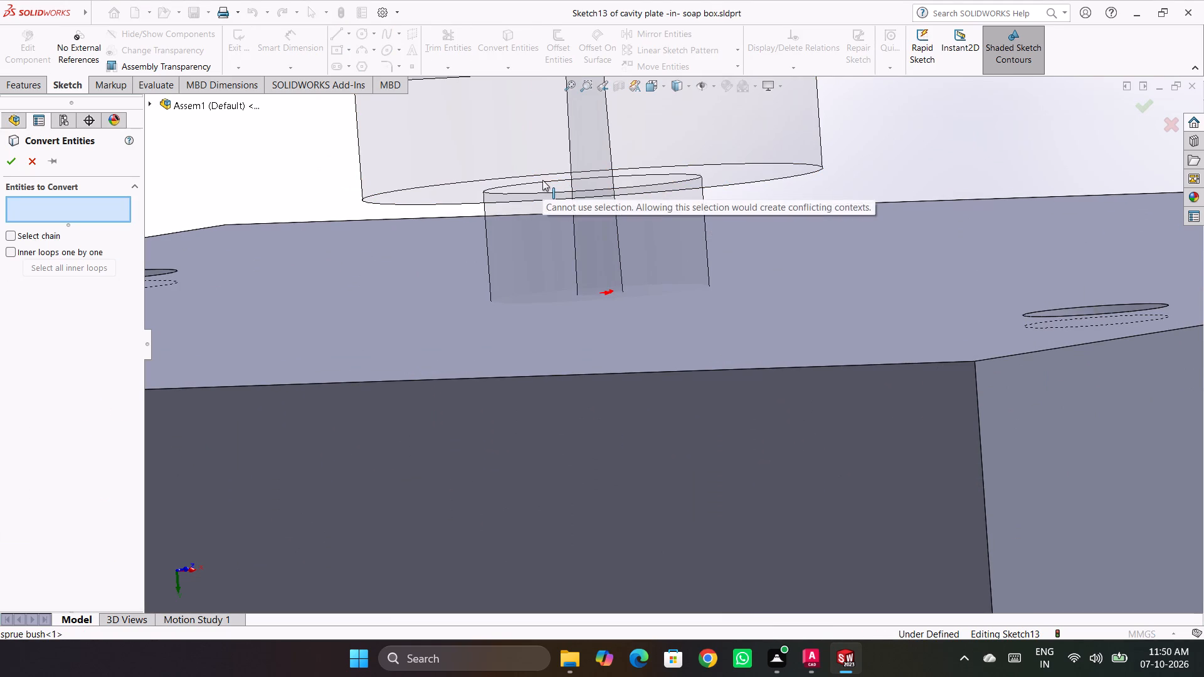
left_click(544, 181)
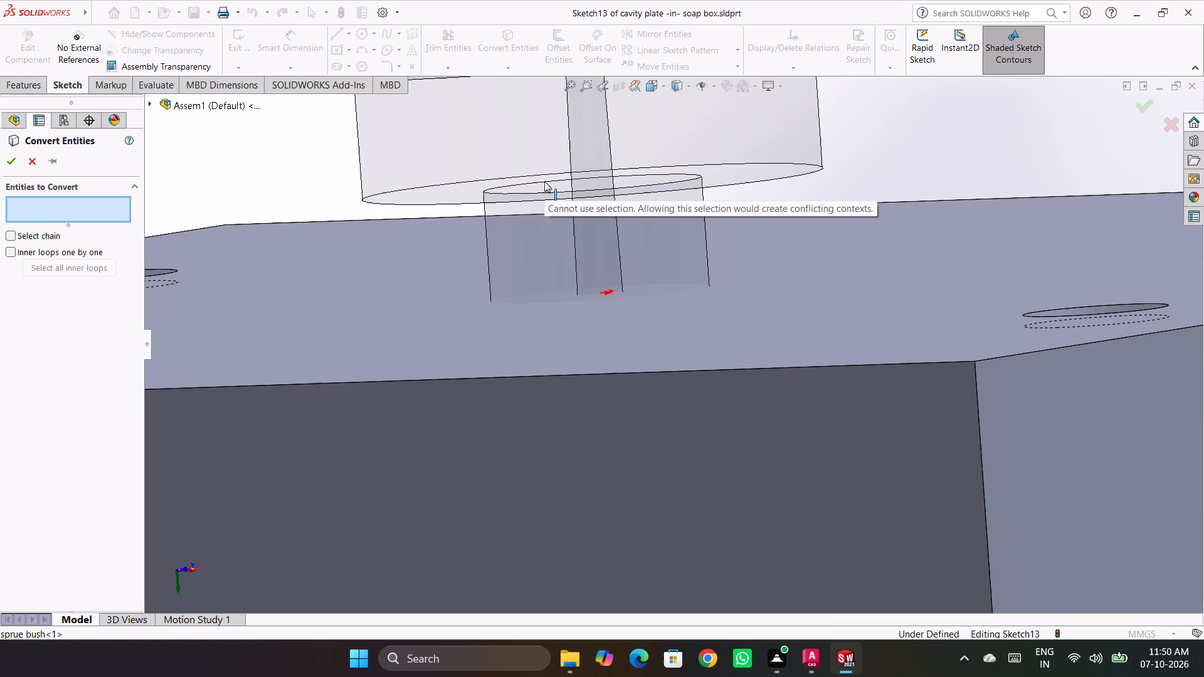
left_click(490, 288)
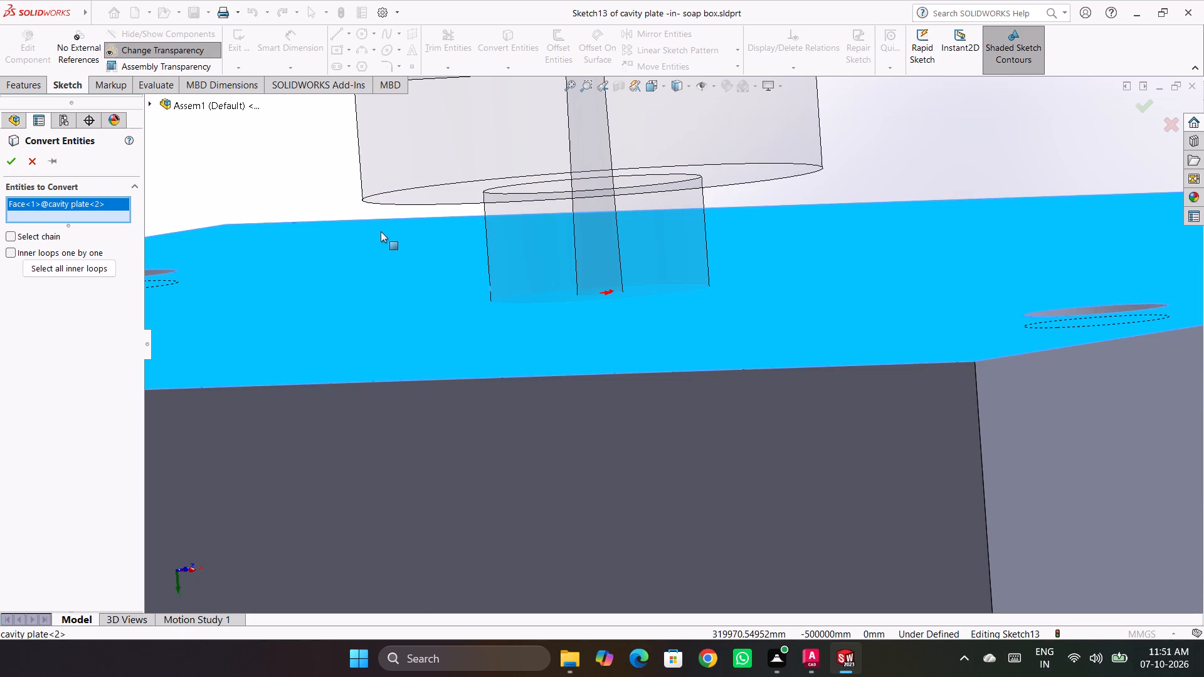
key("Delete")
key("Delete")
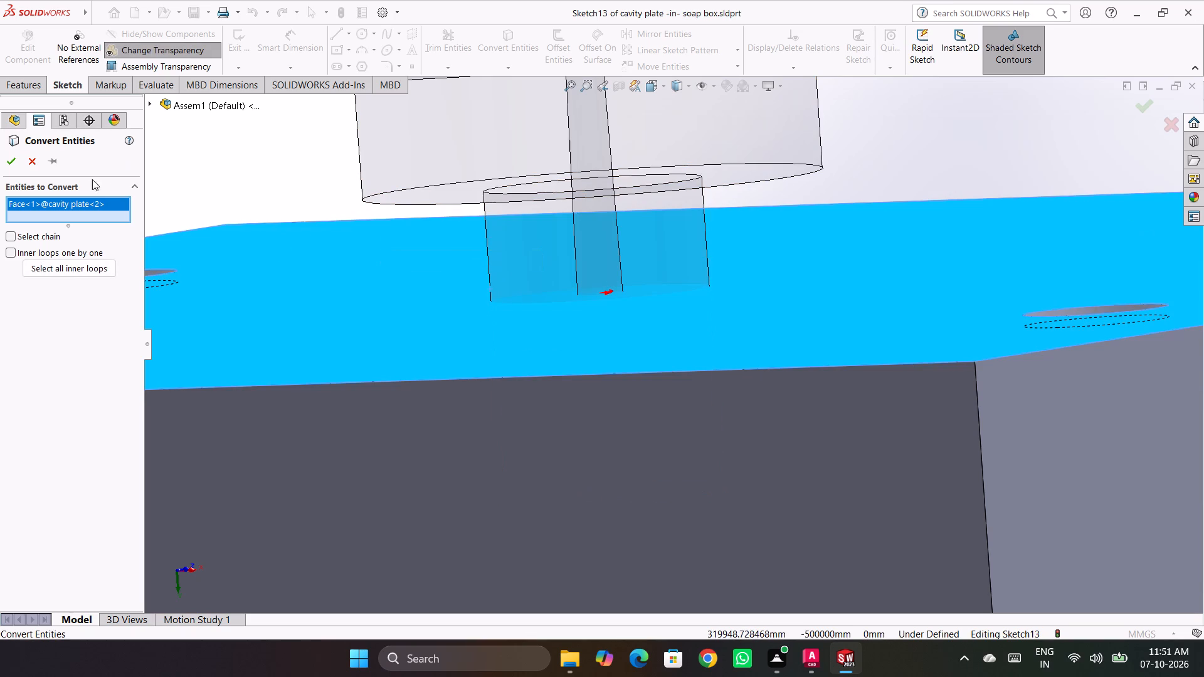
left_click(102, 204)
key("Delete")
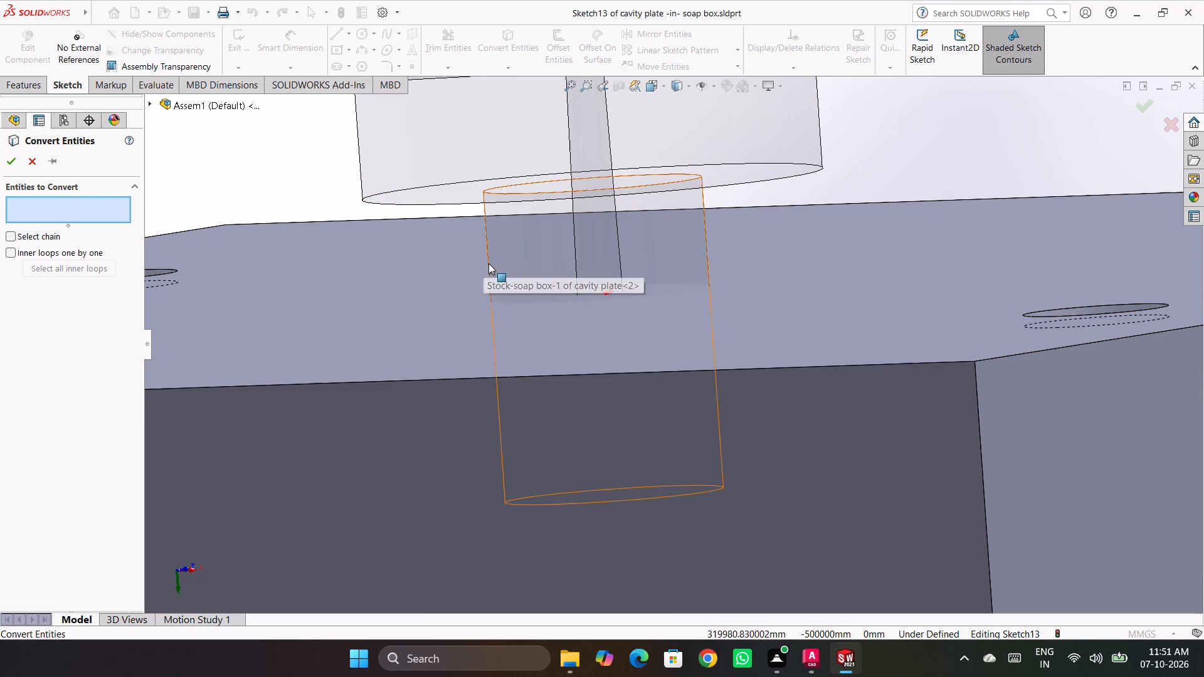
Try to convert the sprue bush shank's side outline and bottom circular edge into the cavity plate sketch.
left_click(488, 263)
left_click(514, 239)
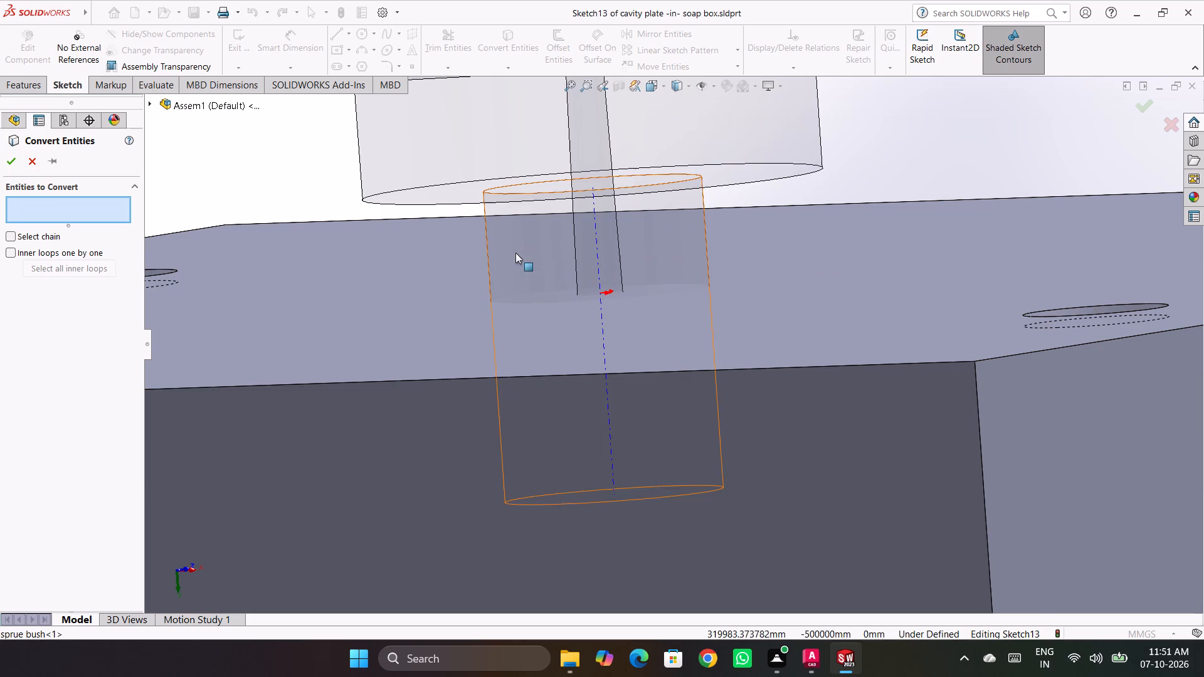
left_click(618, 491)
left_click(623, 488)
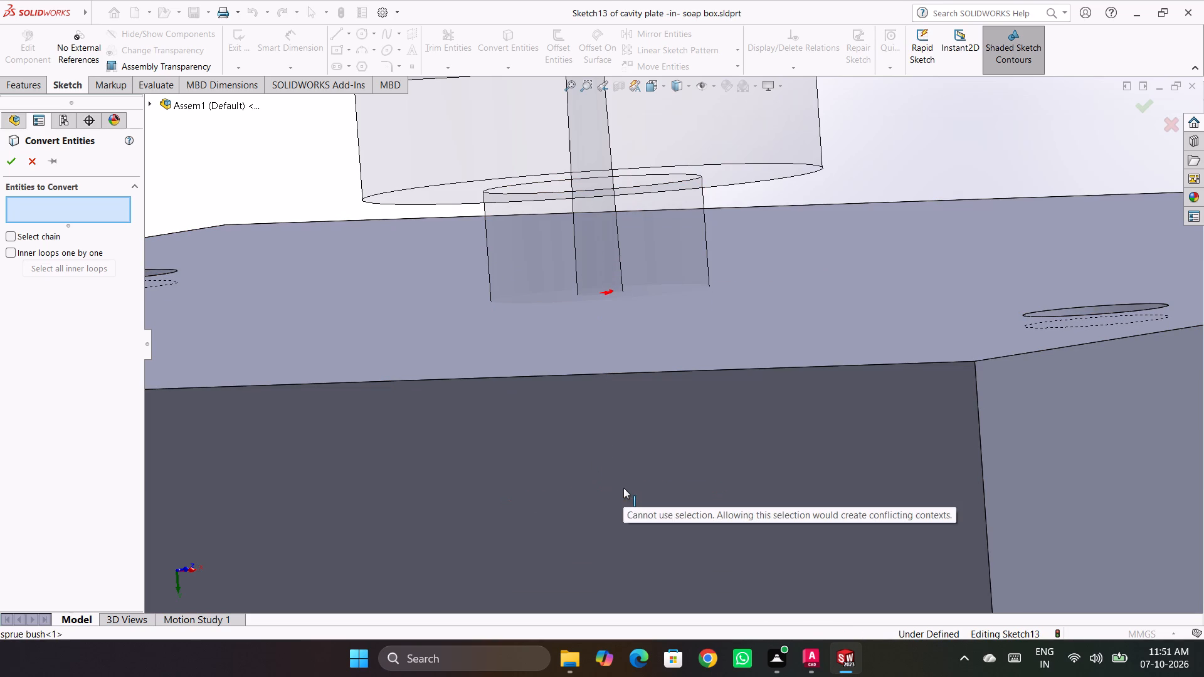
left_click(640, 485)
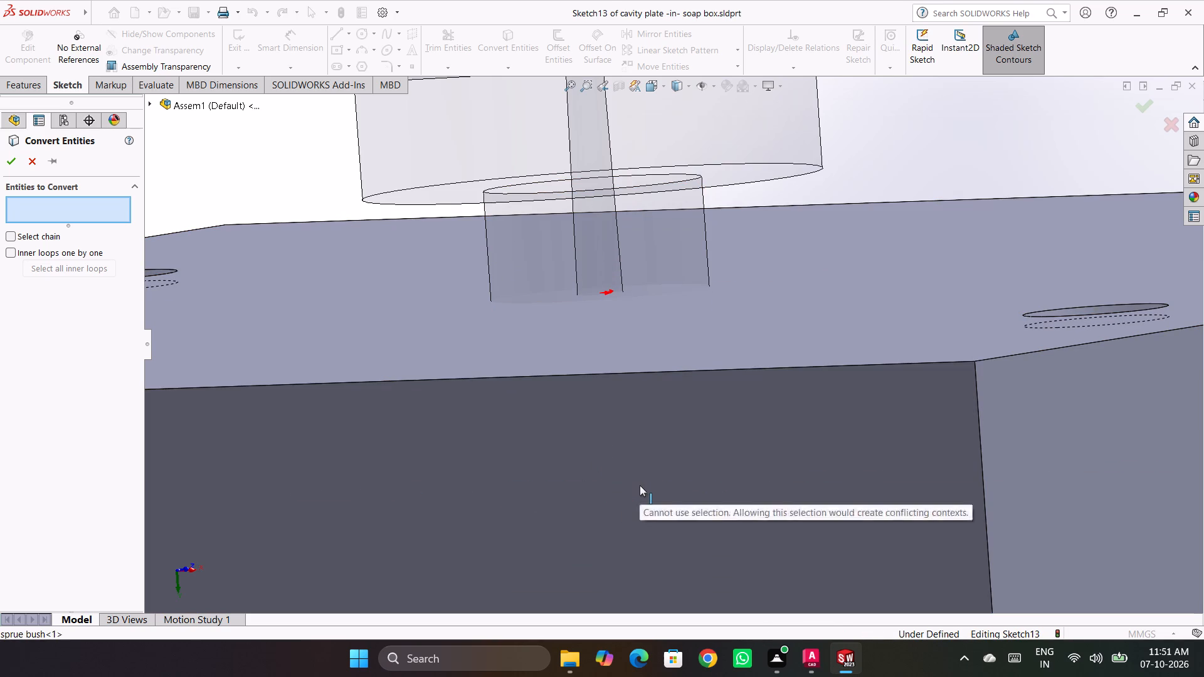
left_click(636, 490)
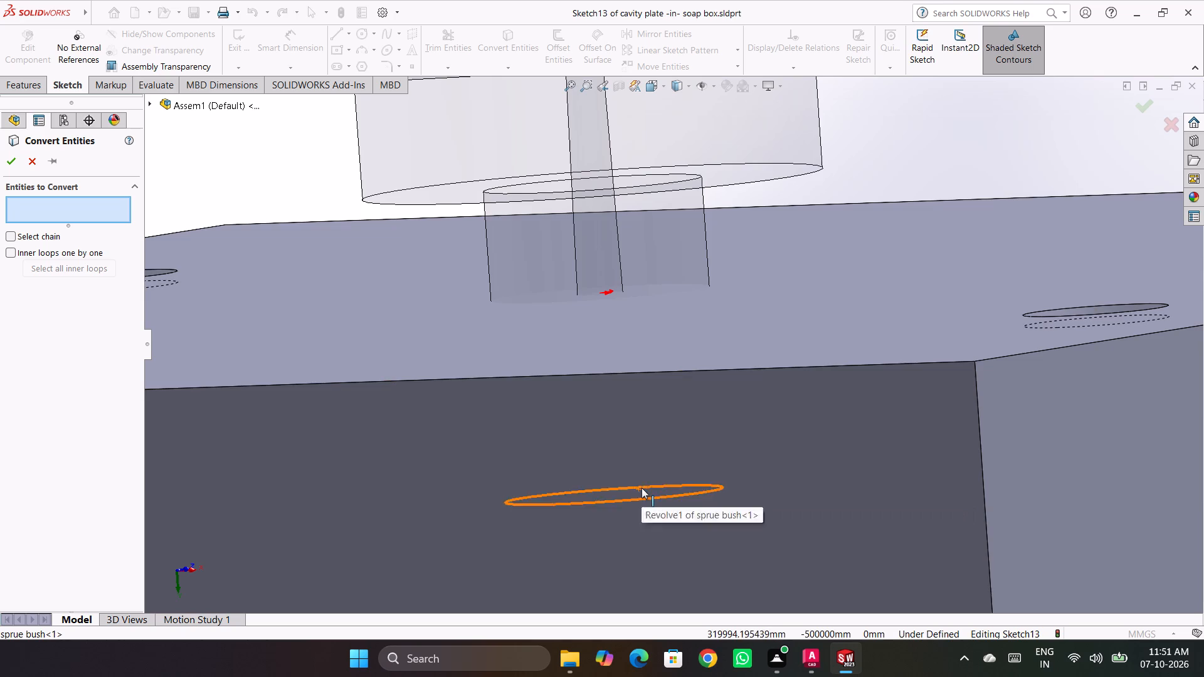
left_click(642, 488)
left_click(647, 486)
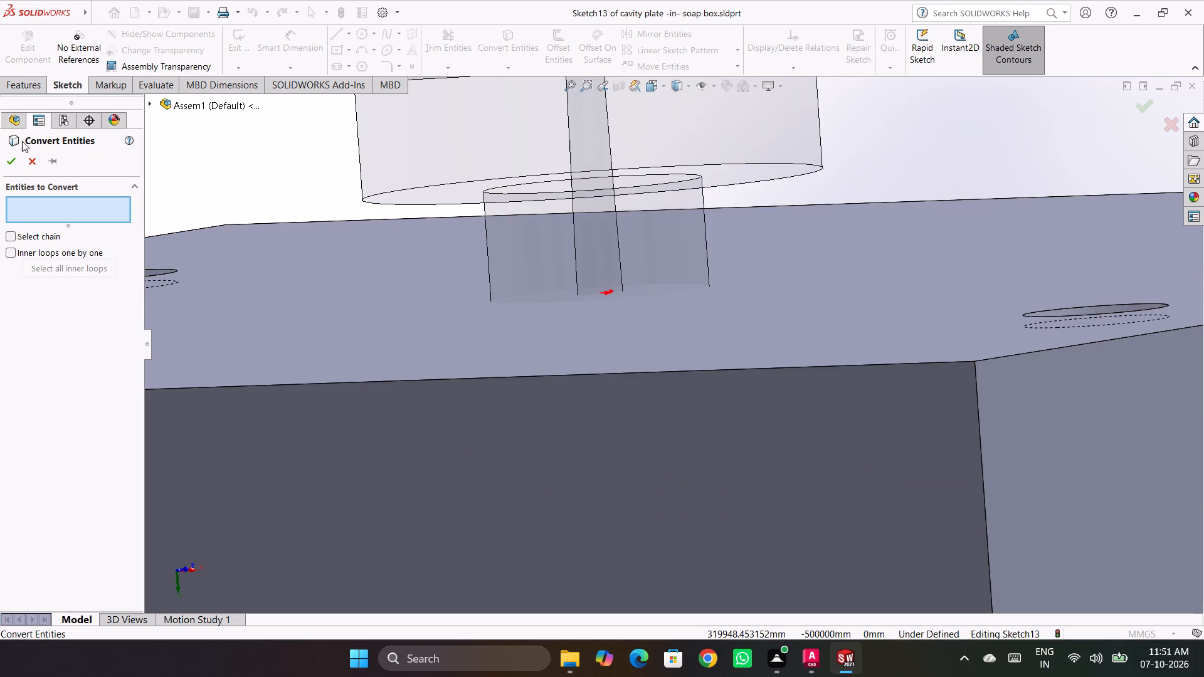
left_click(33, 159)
Check the diameter of the sprue bush's lower shank.
scroll(618, 251, "up", 3)
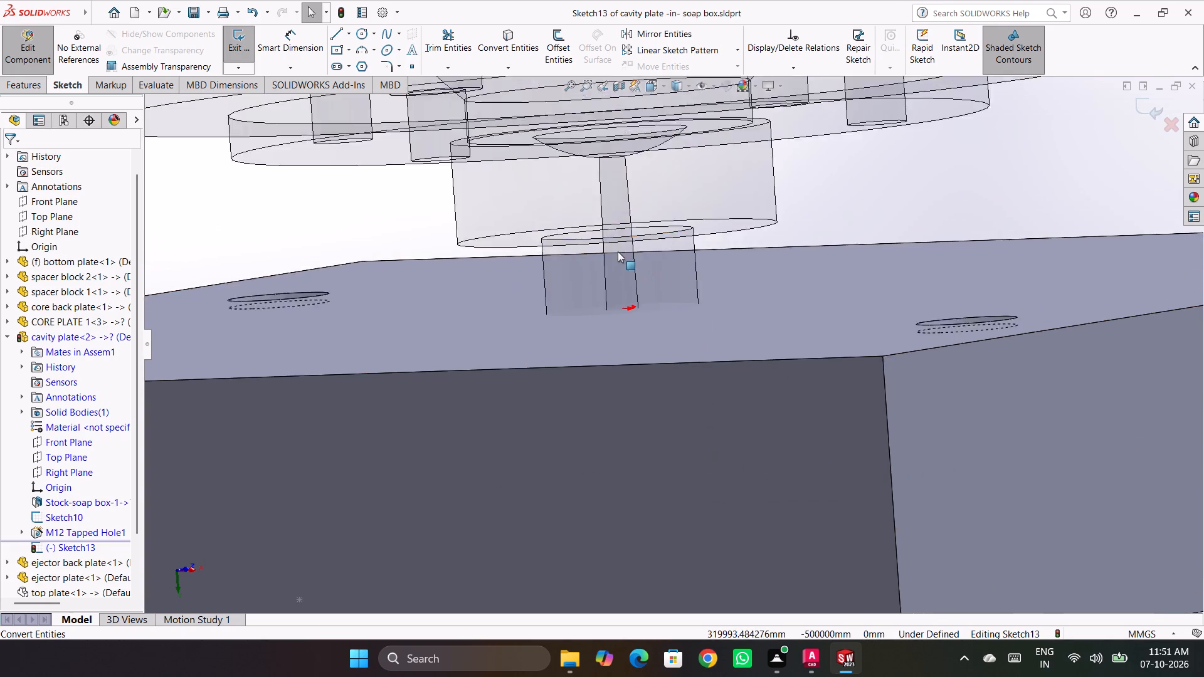
scroll(618, 251, "up", 2)
scroll(615, 311, "down", 6)
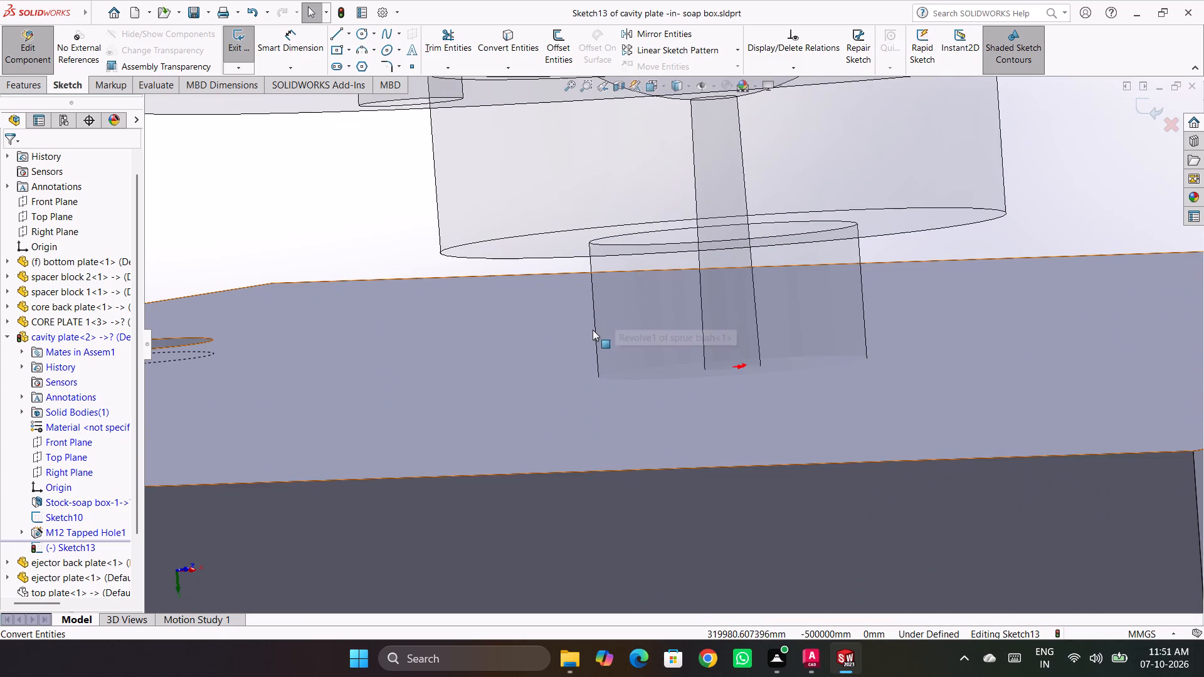
left_click(596, 332)
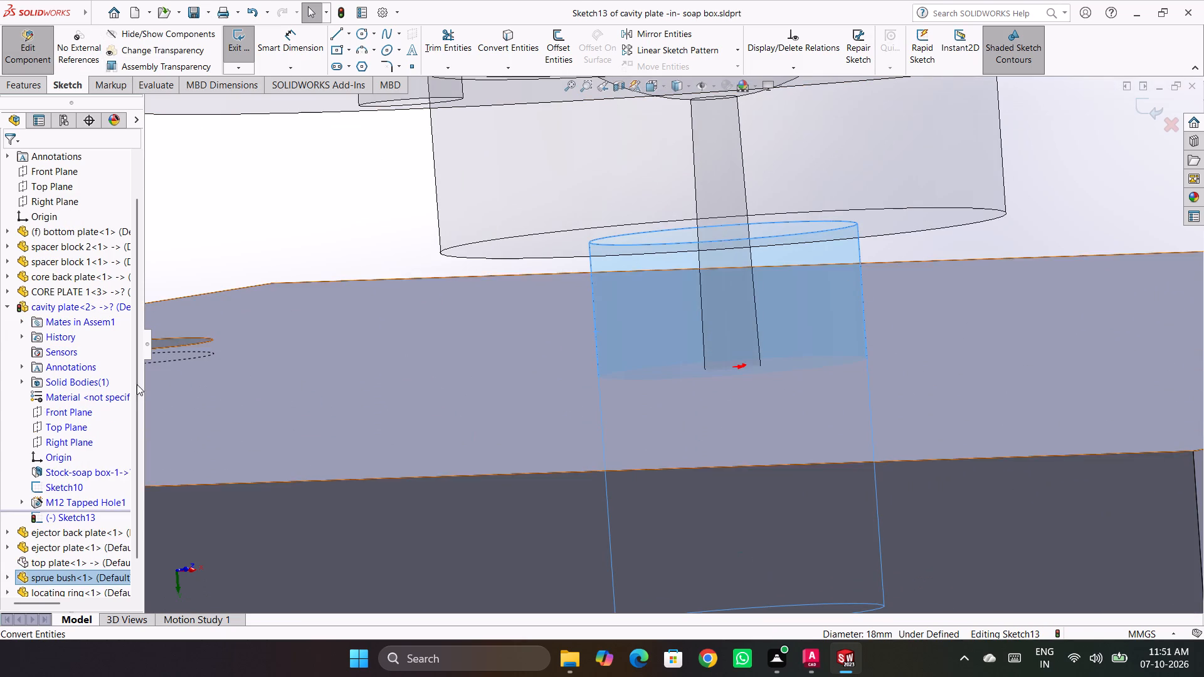
key("Escape")
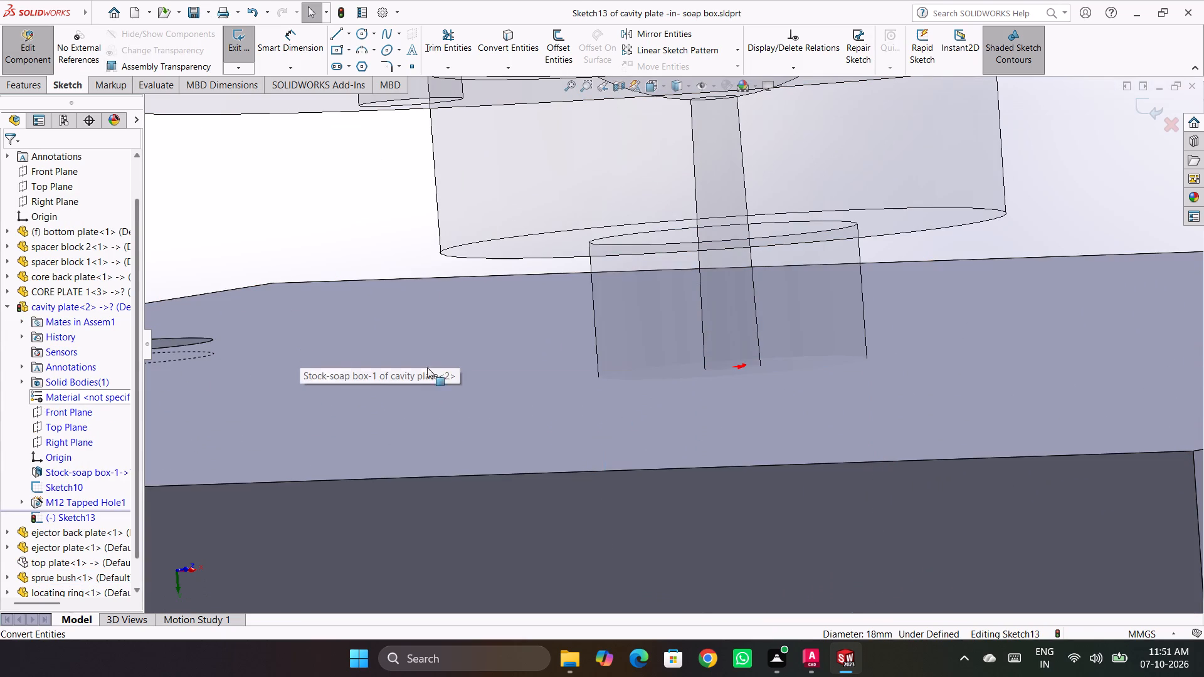
key("Escape")
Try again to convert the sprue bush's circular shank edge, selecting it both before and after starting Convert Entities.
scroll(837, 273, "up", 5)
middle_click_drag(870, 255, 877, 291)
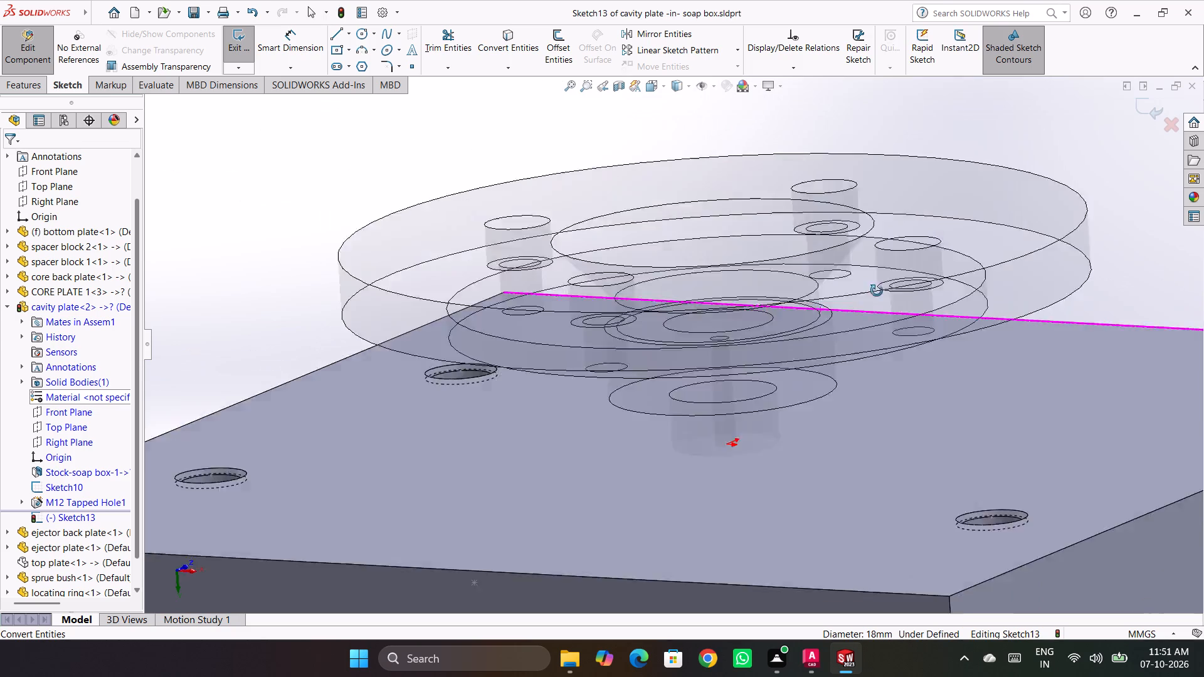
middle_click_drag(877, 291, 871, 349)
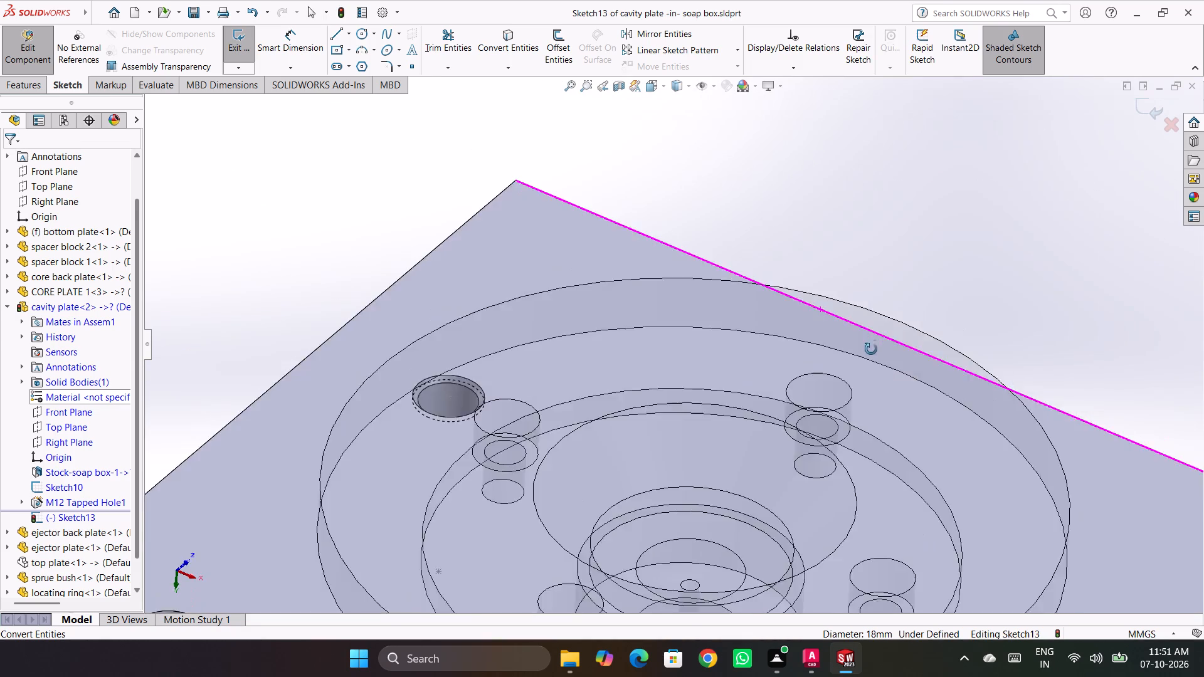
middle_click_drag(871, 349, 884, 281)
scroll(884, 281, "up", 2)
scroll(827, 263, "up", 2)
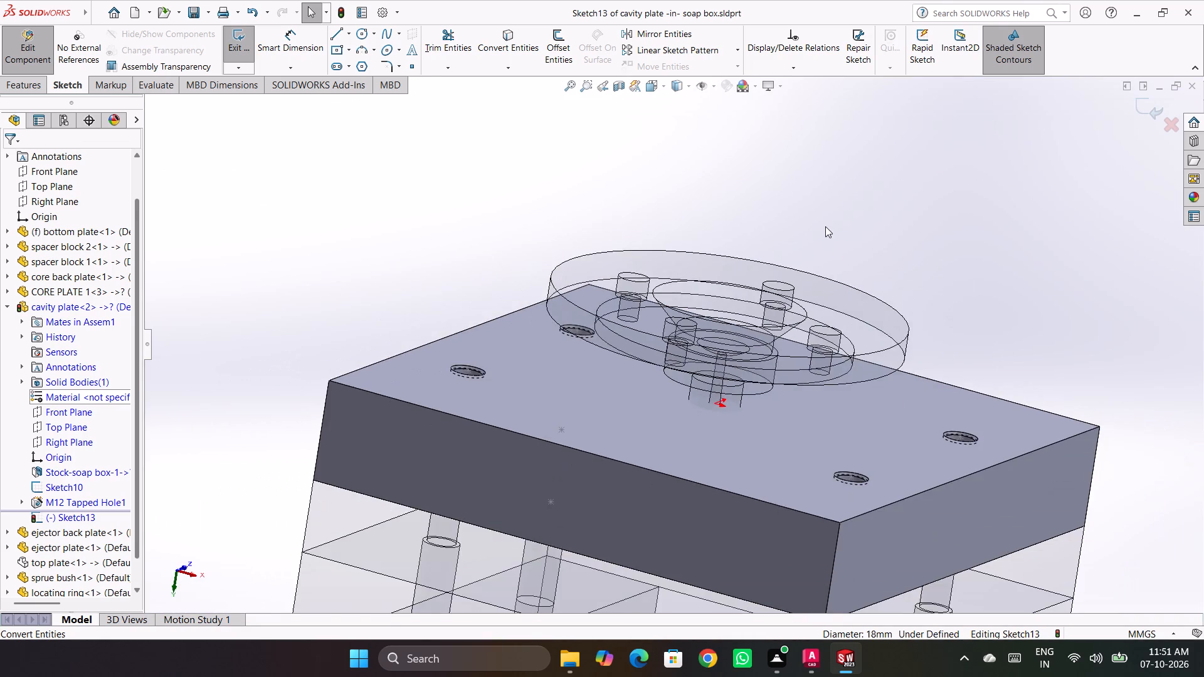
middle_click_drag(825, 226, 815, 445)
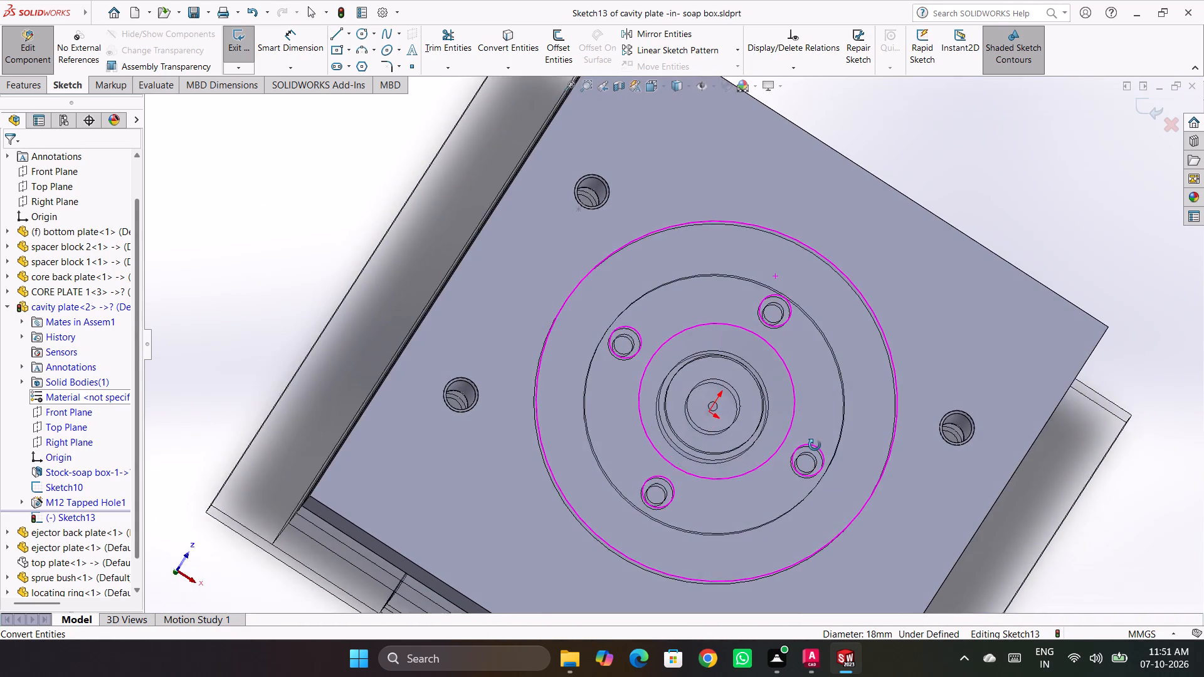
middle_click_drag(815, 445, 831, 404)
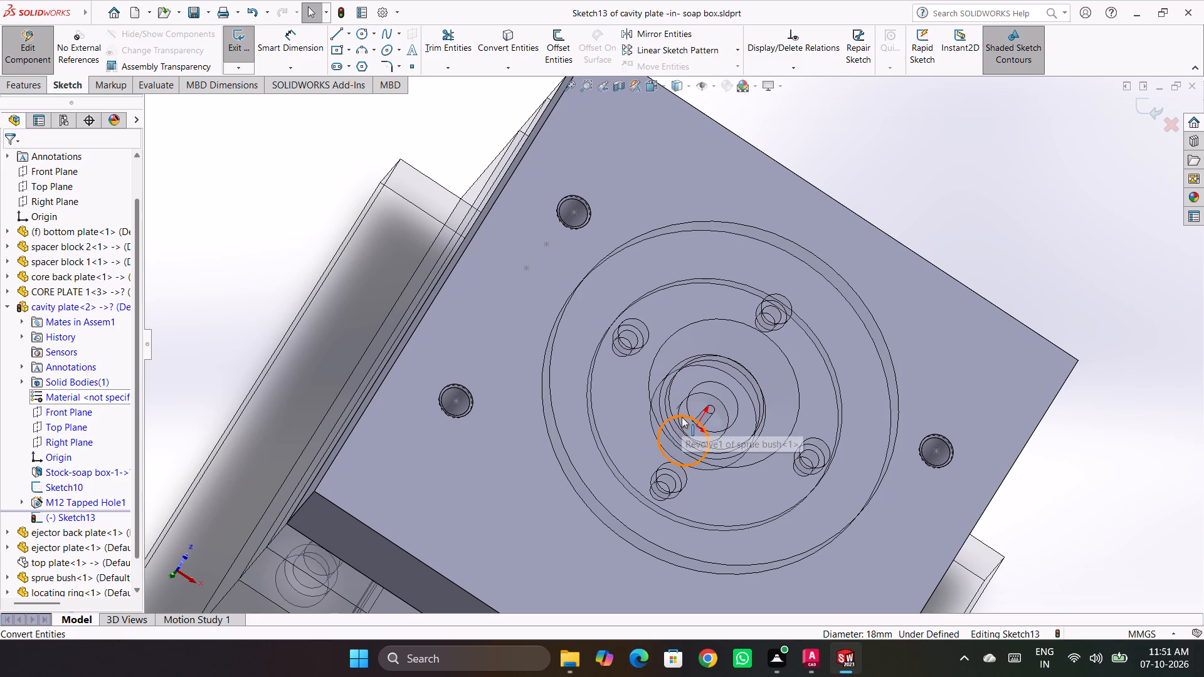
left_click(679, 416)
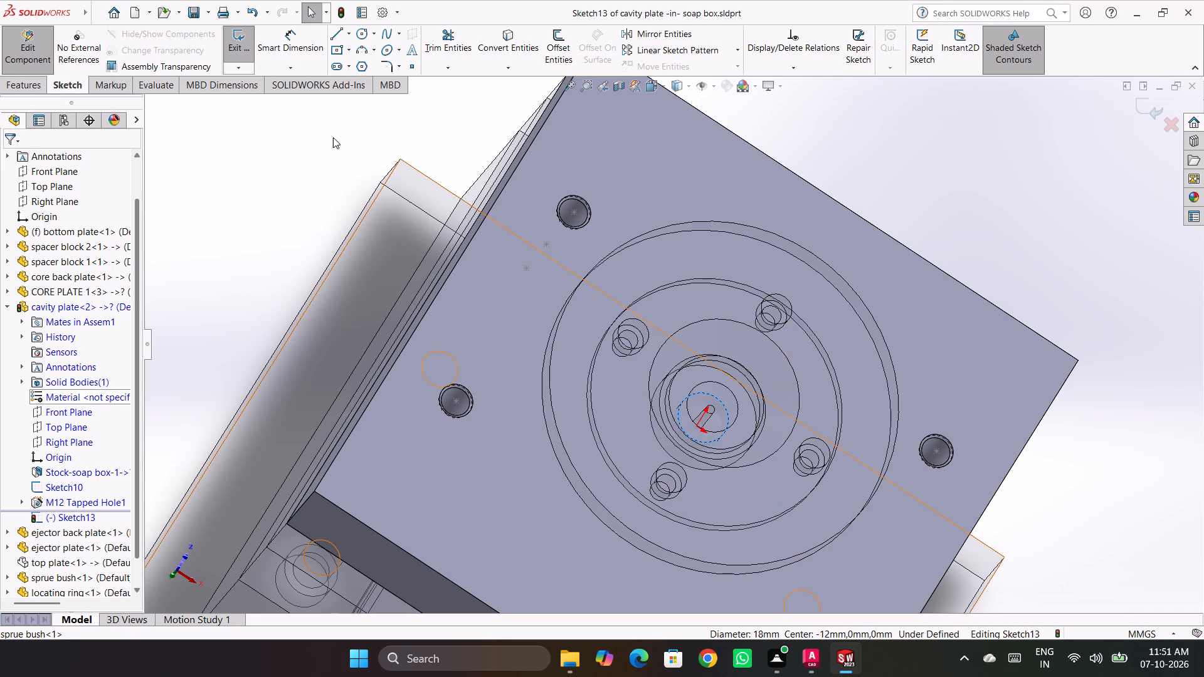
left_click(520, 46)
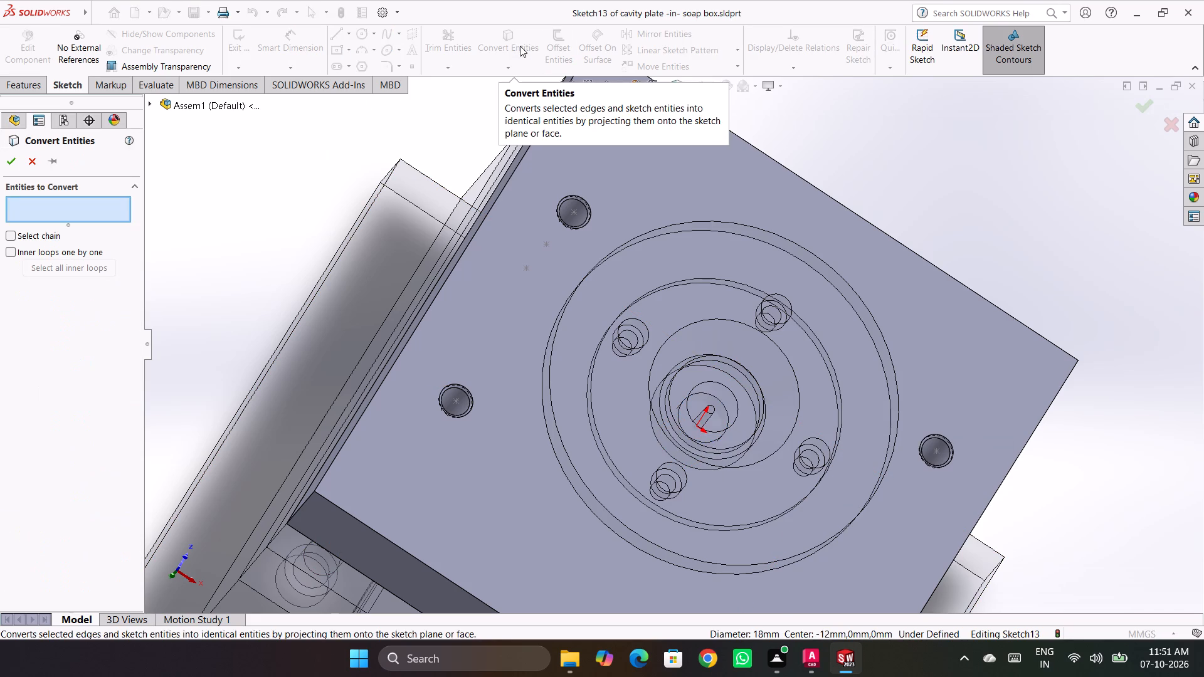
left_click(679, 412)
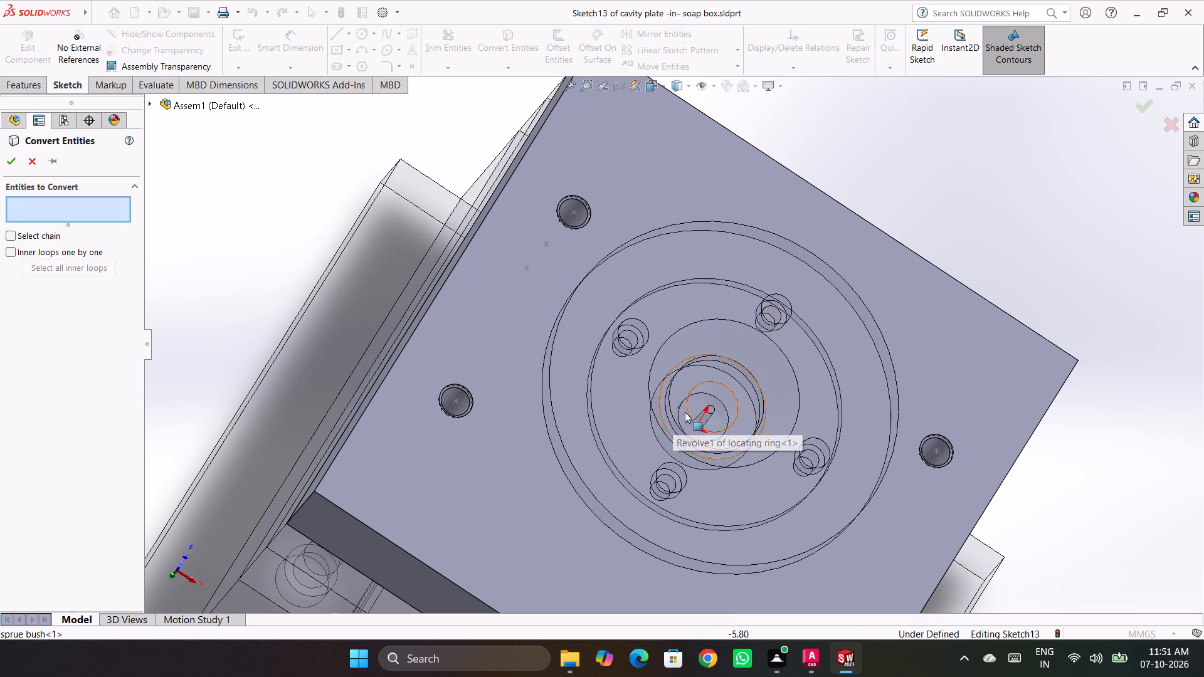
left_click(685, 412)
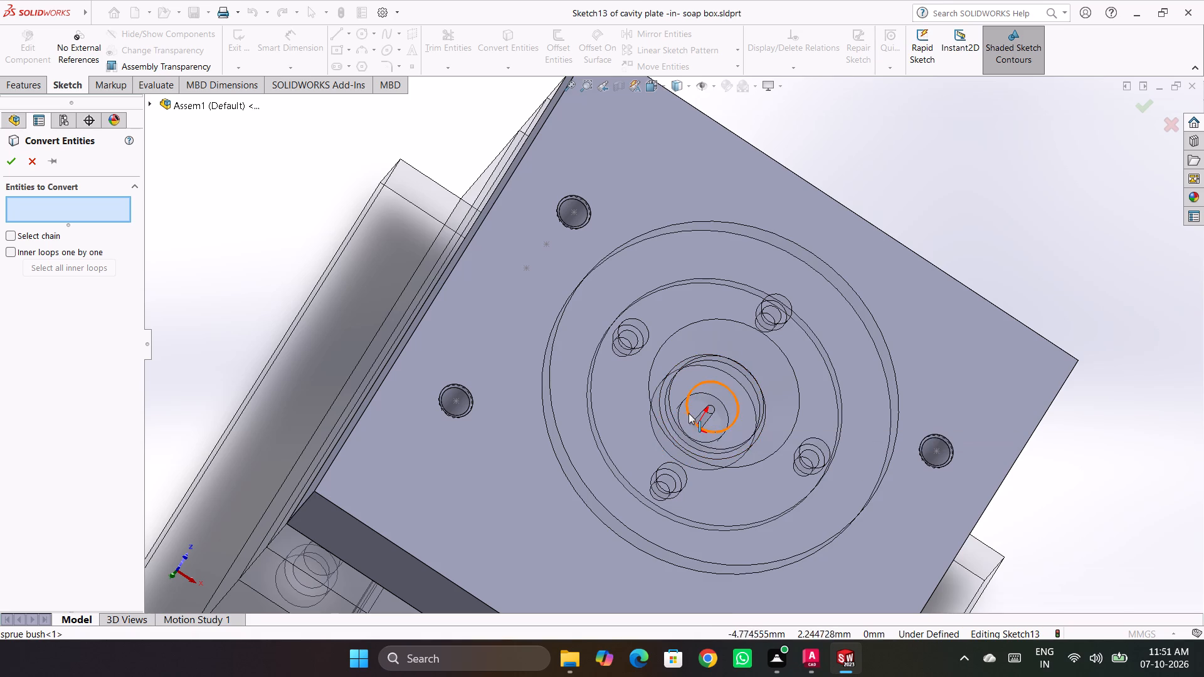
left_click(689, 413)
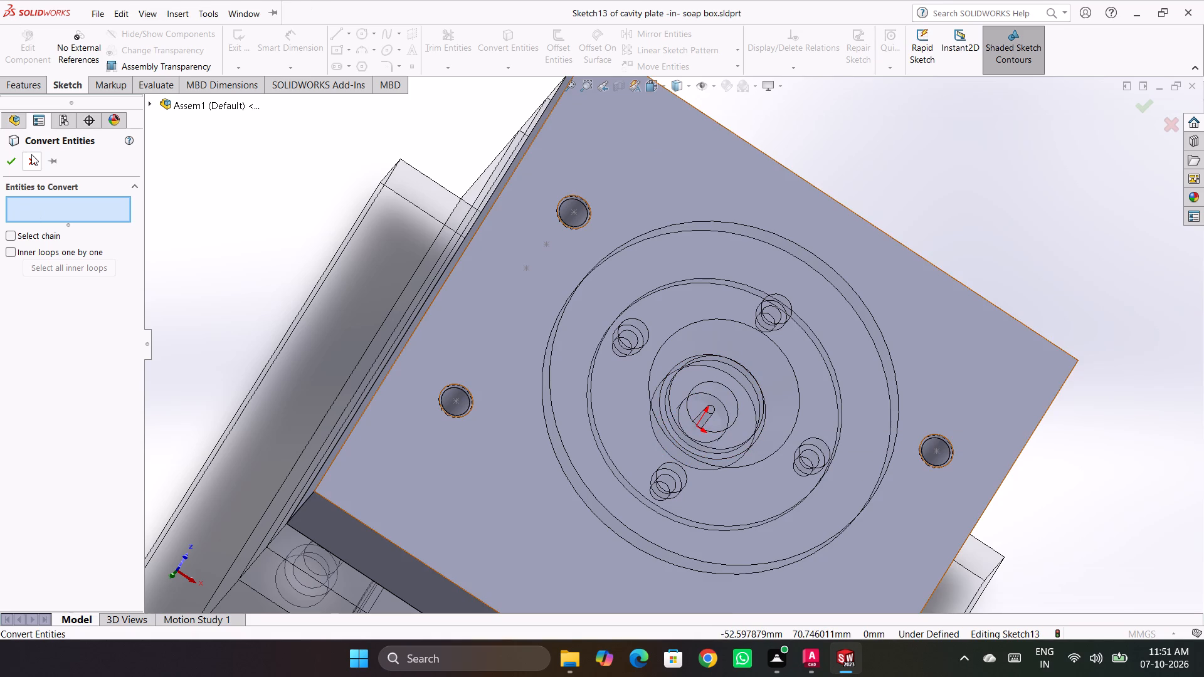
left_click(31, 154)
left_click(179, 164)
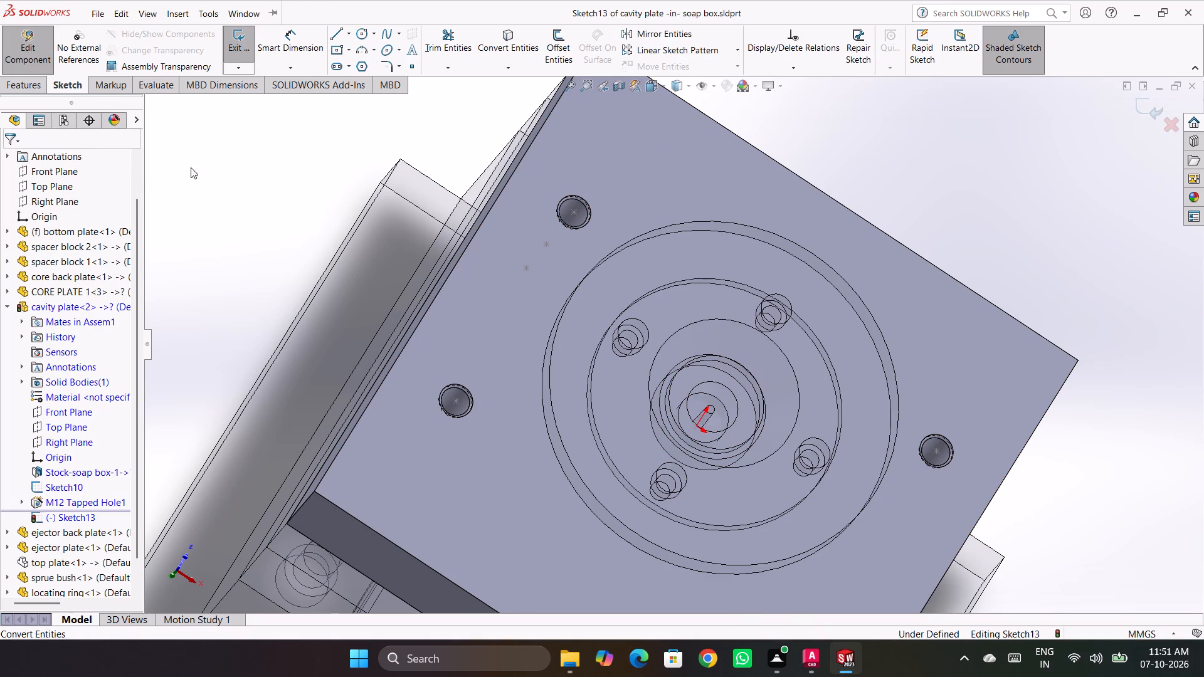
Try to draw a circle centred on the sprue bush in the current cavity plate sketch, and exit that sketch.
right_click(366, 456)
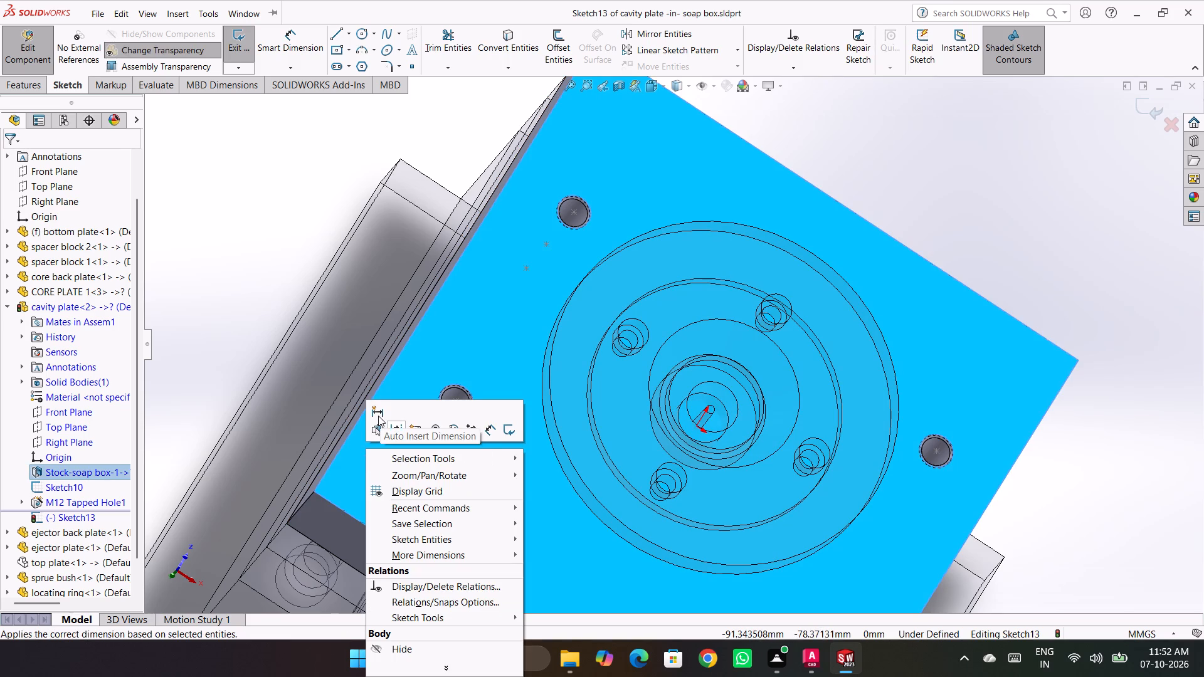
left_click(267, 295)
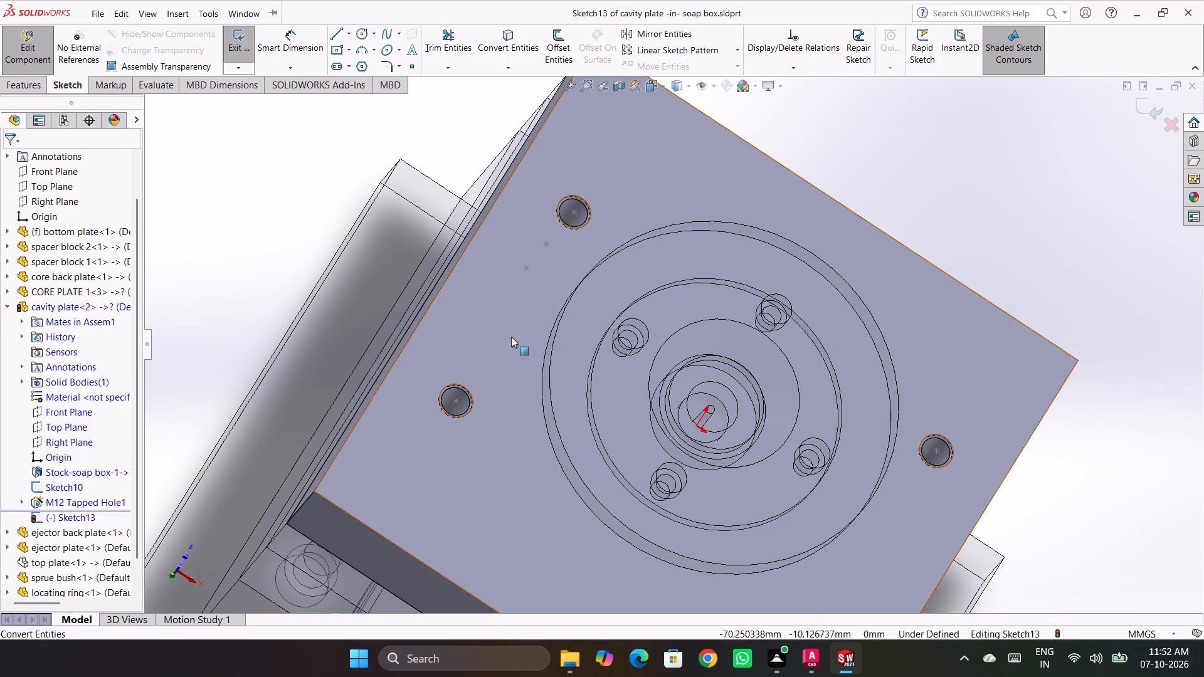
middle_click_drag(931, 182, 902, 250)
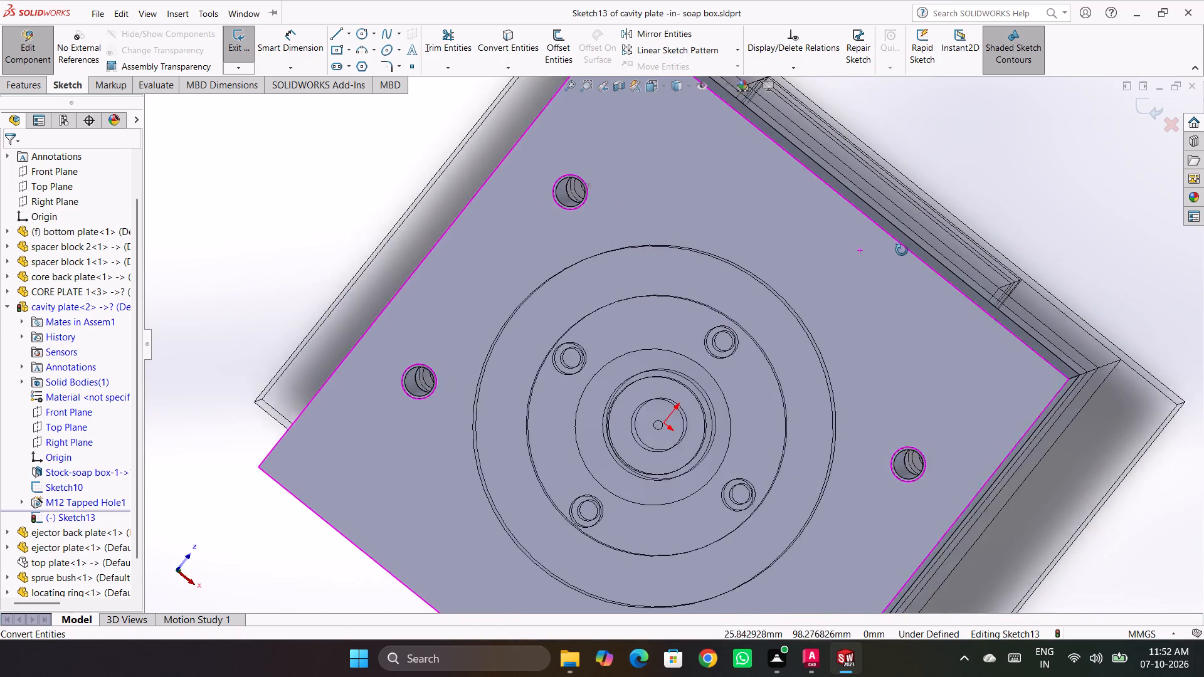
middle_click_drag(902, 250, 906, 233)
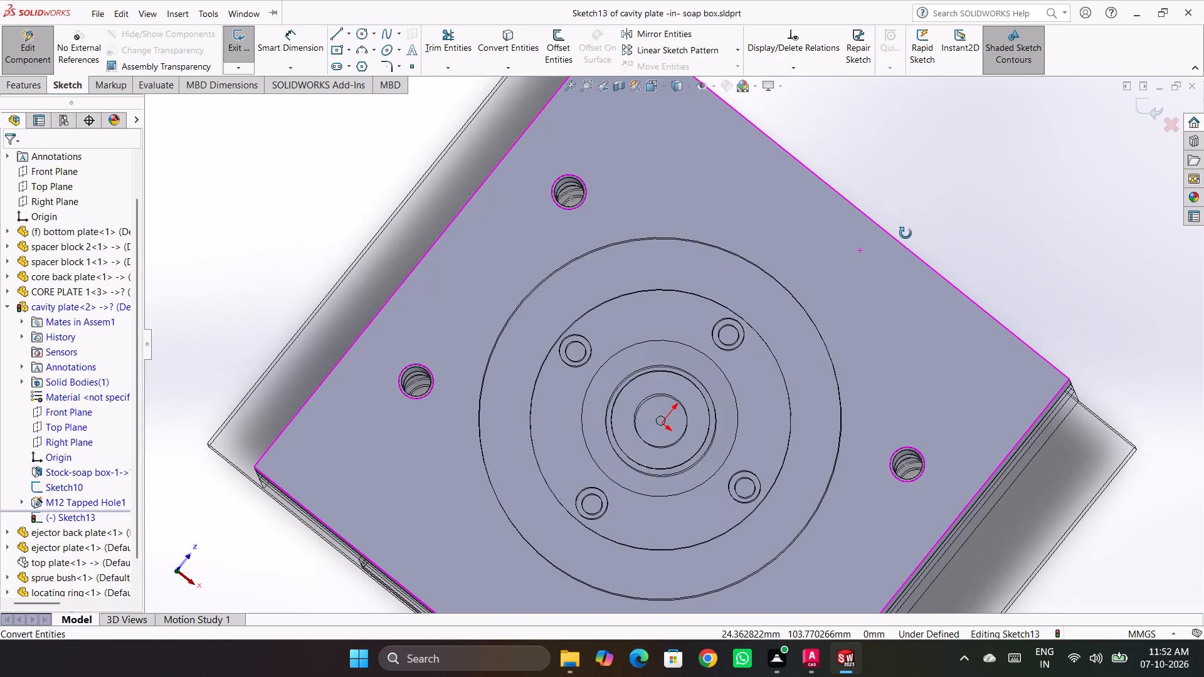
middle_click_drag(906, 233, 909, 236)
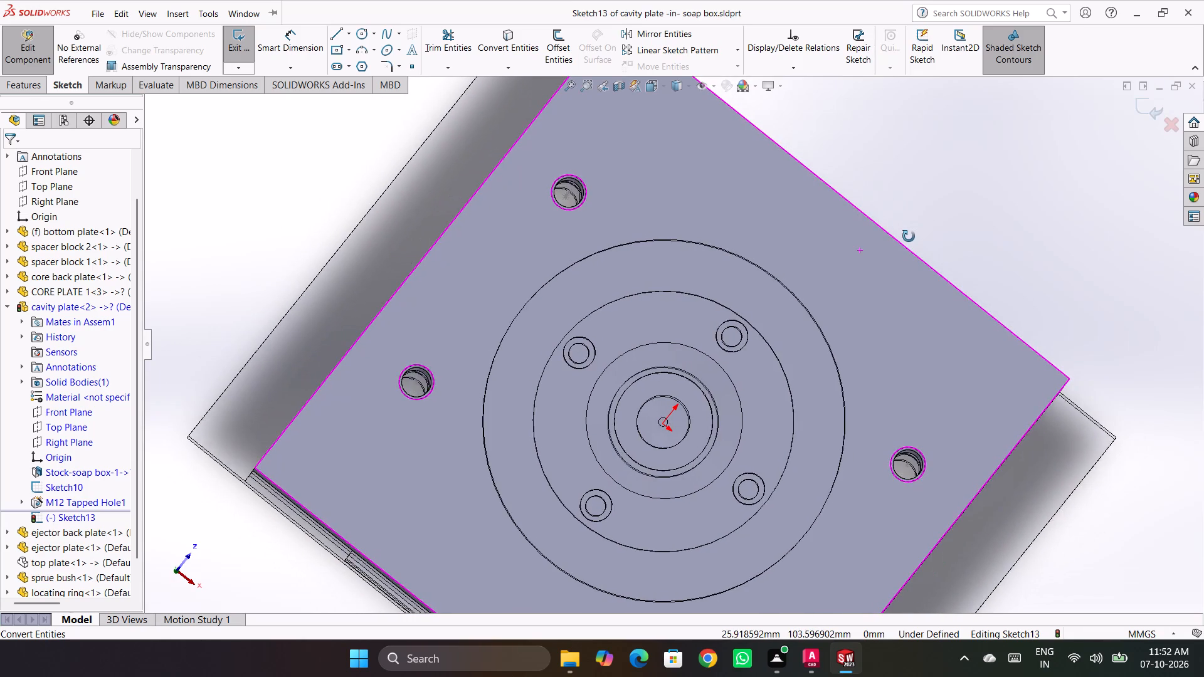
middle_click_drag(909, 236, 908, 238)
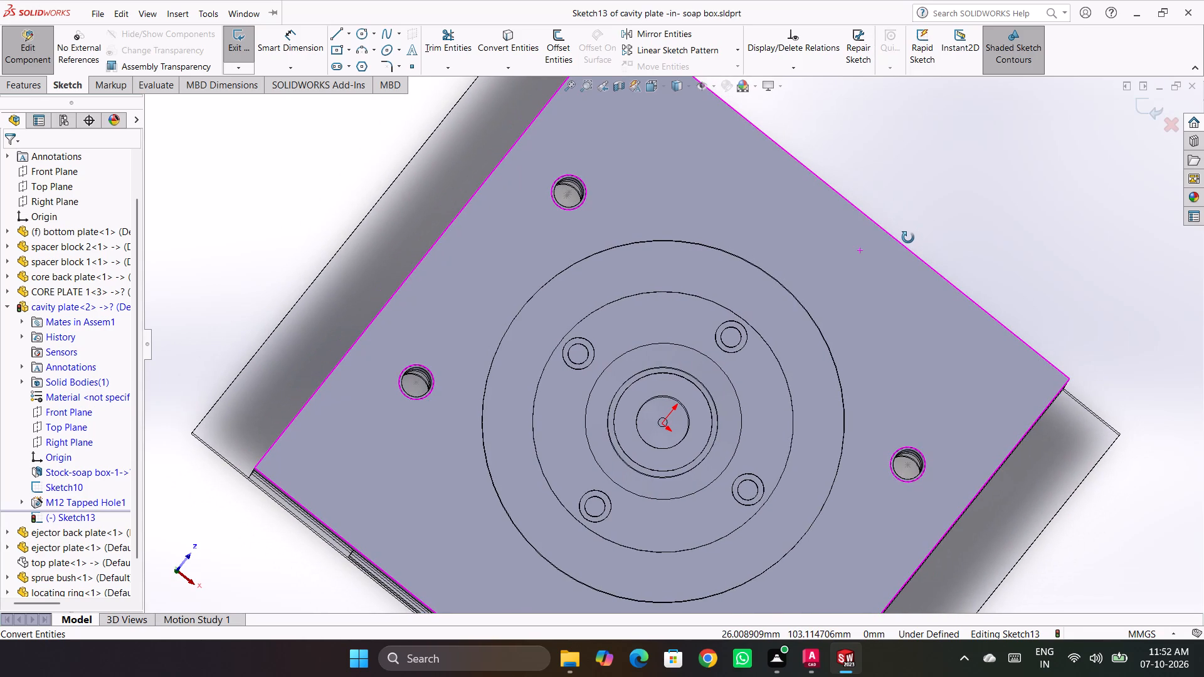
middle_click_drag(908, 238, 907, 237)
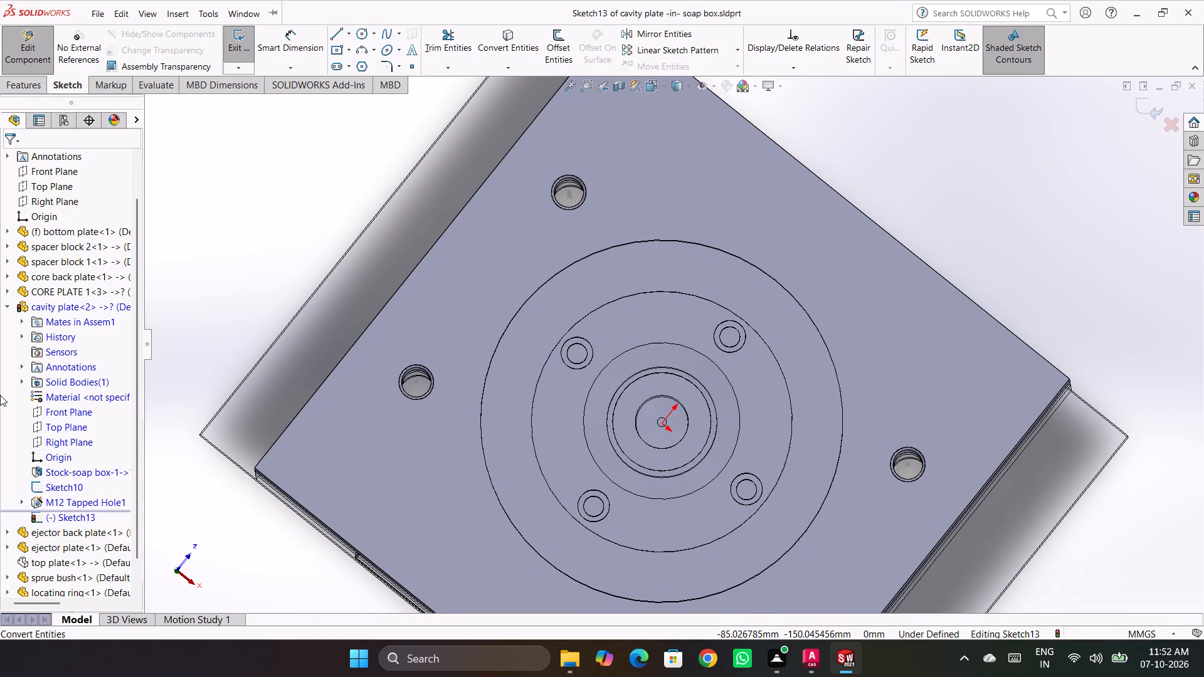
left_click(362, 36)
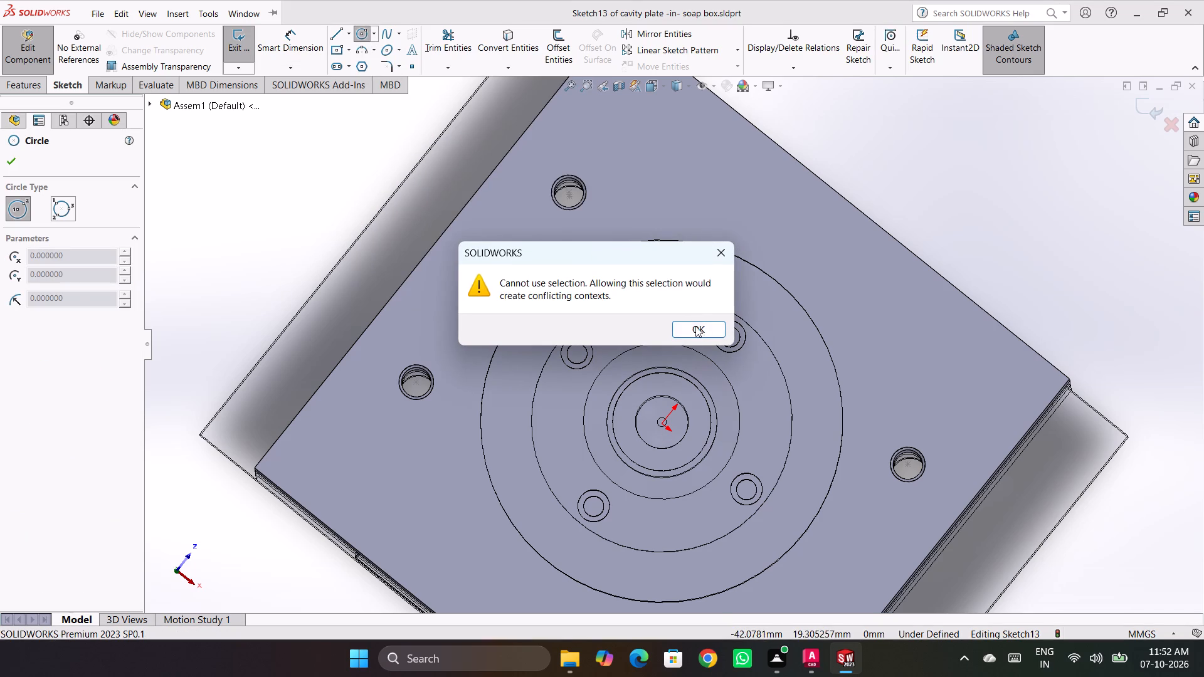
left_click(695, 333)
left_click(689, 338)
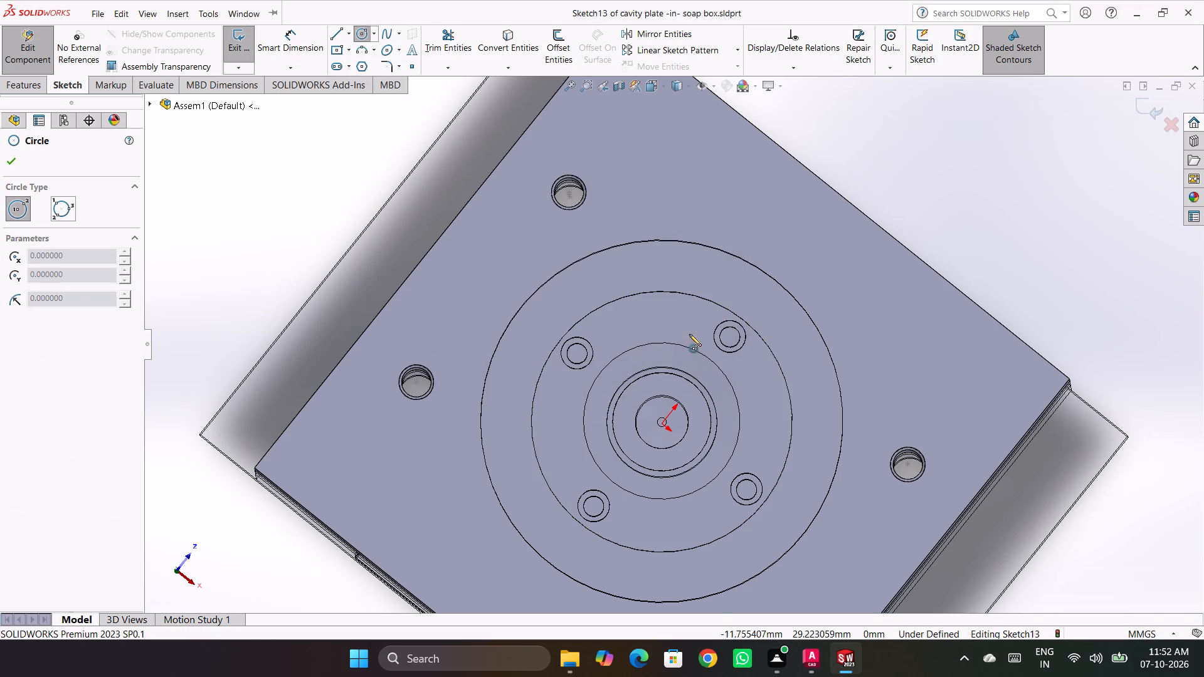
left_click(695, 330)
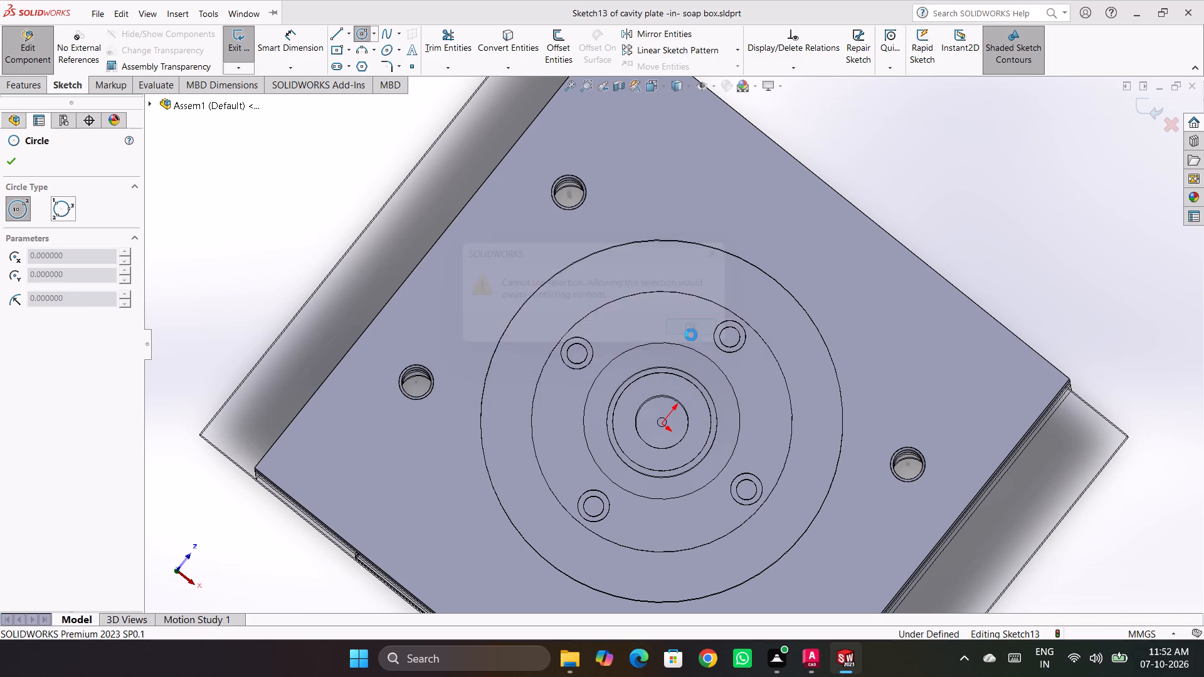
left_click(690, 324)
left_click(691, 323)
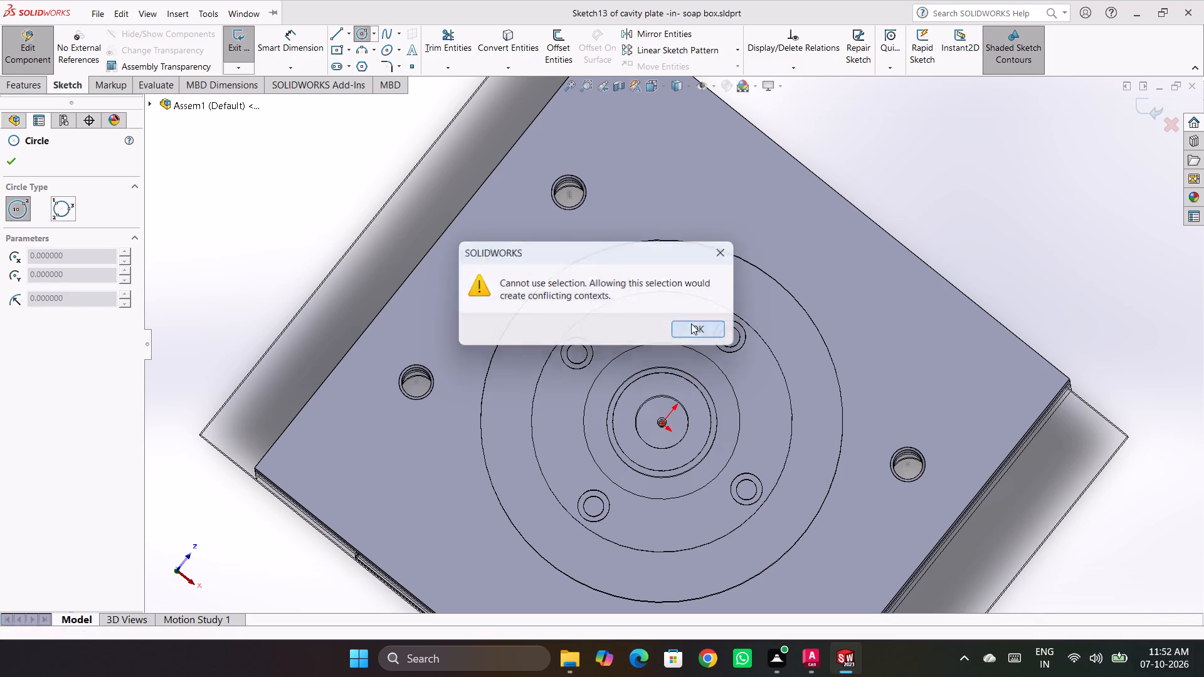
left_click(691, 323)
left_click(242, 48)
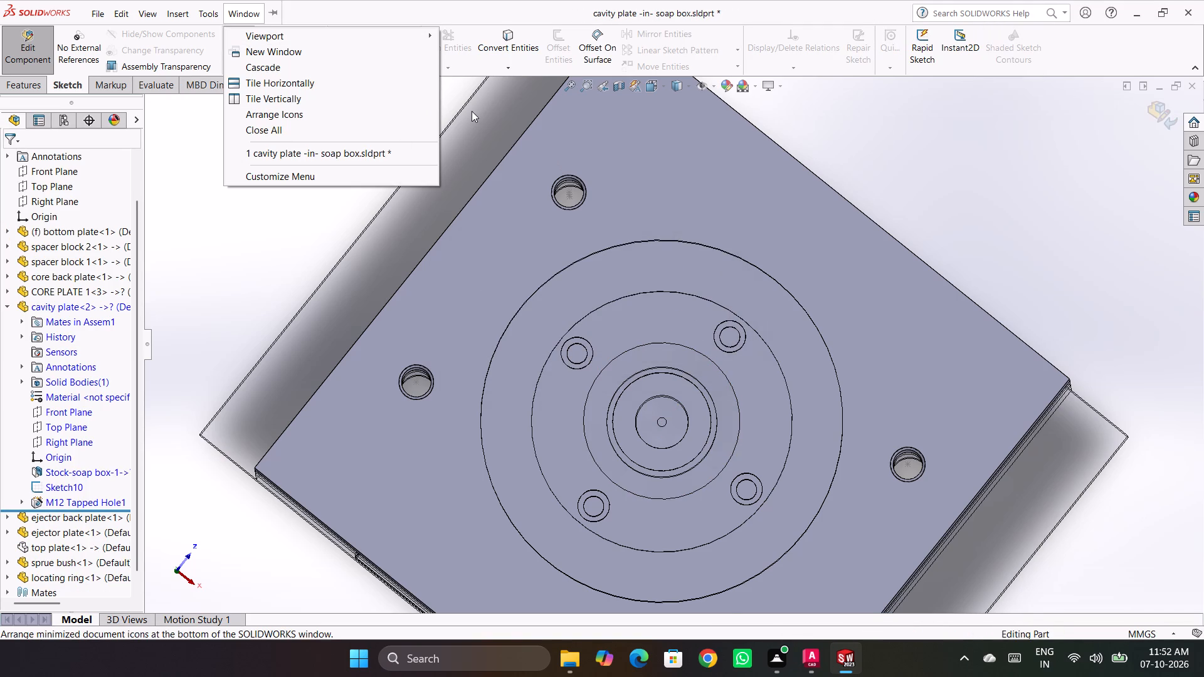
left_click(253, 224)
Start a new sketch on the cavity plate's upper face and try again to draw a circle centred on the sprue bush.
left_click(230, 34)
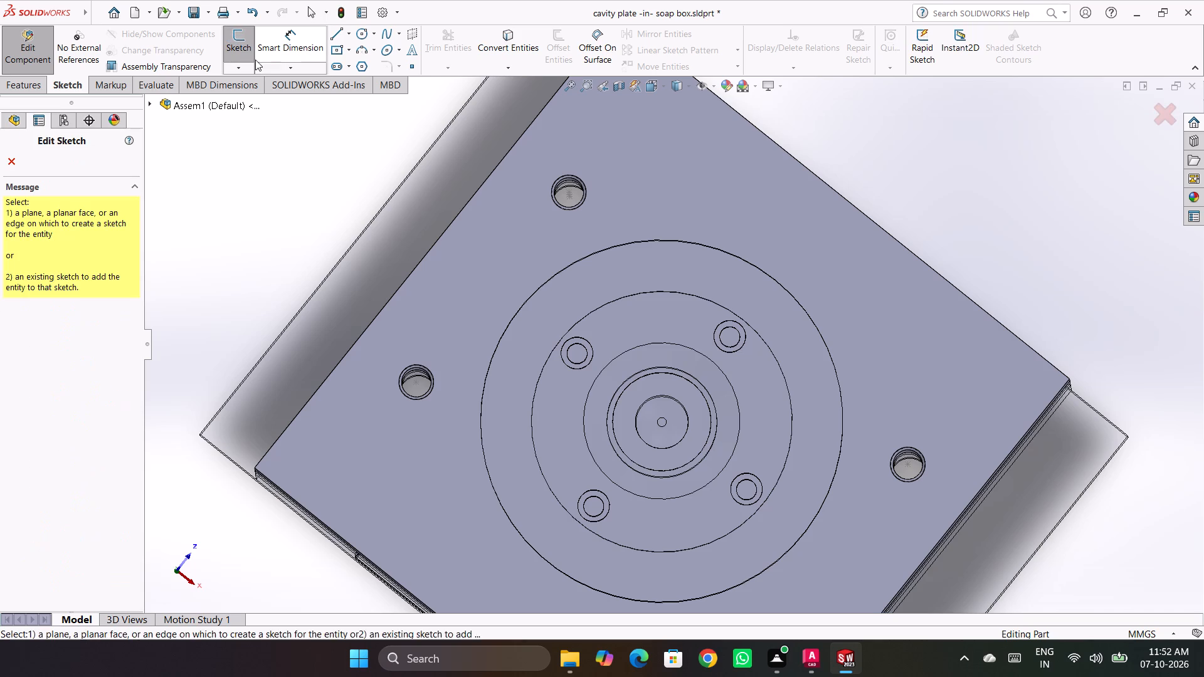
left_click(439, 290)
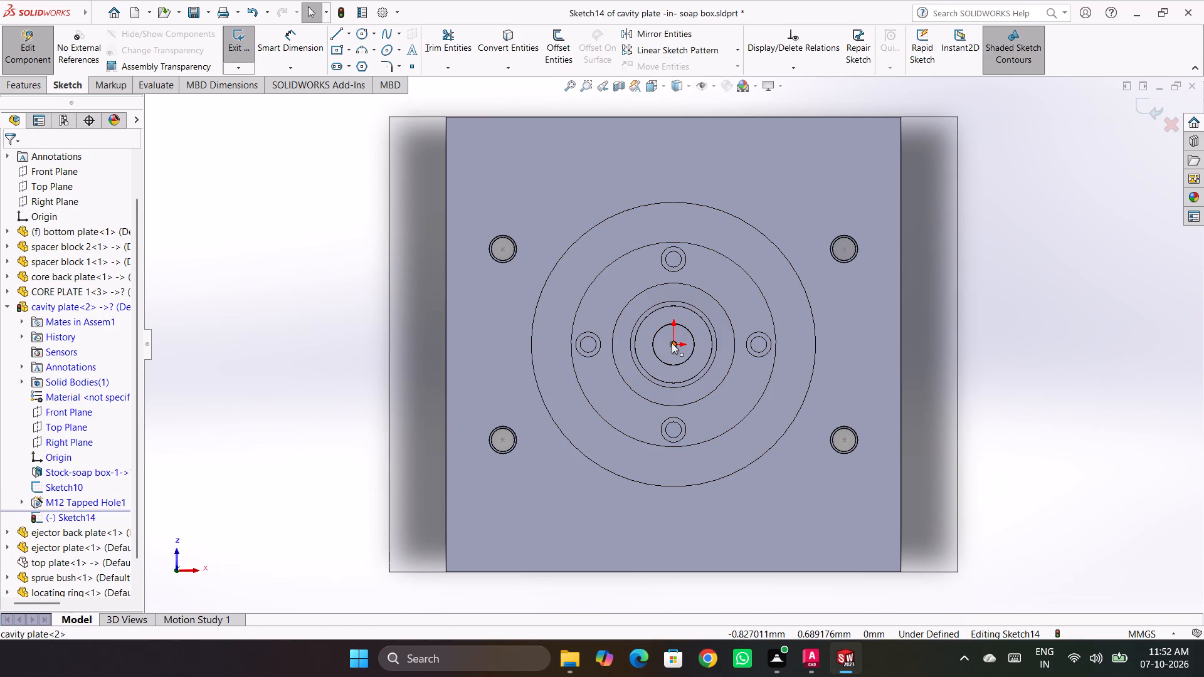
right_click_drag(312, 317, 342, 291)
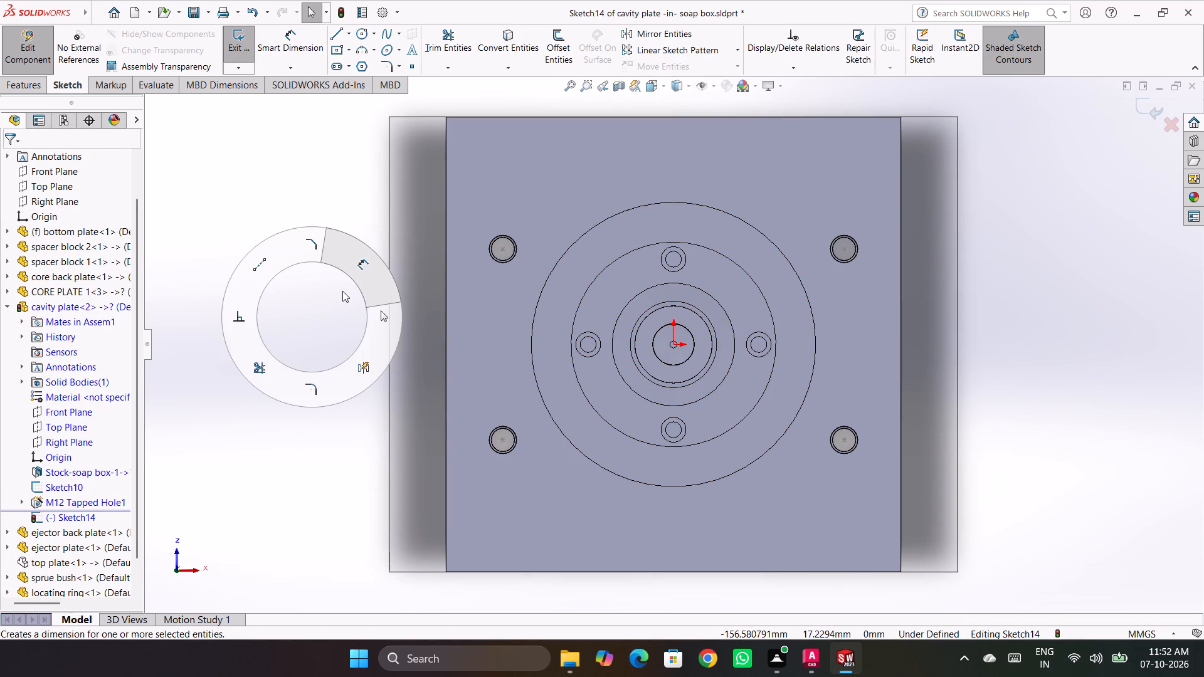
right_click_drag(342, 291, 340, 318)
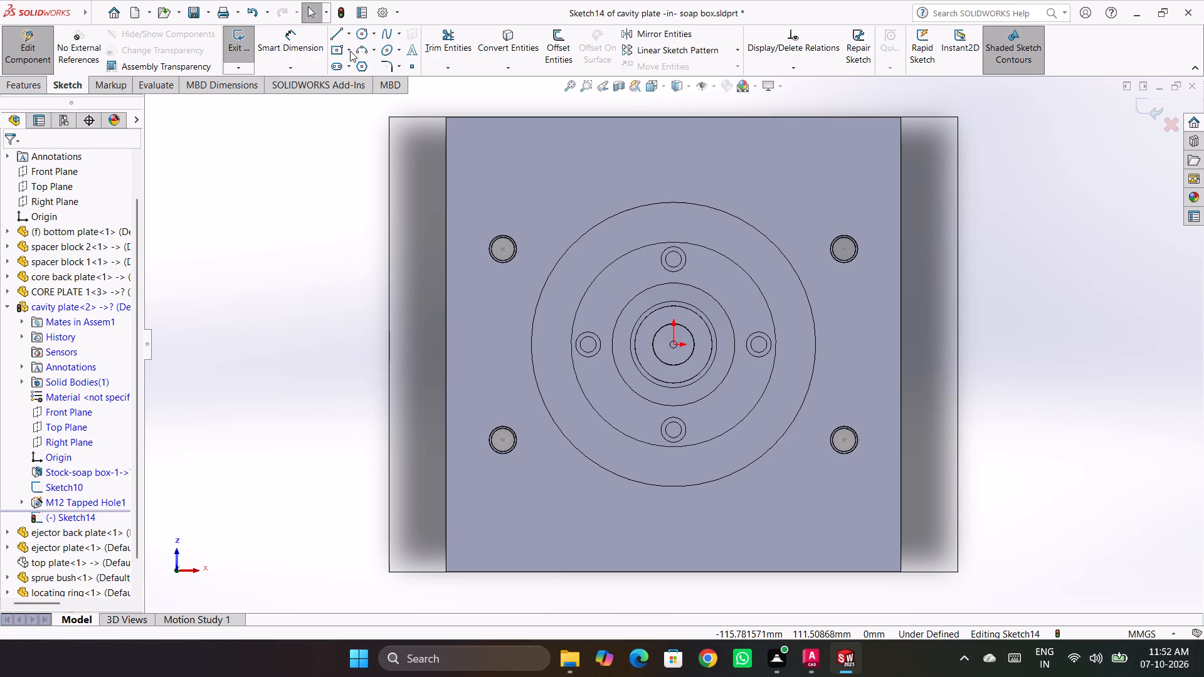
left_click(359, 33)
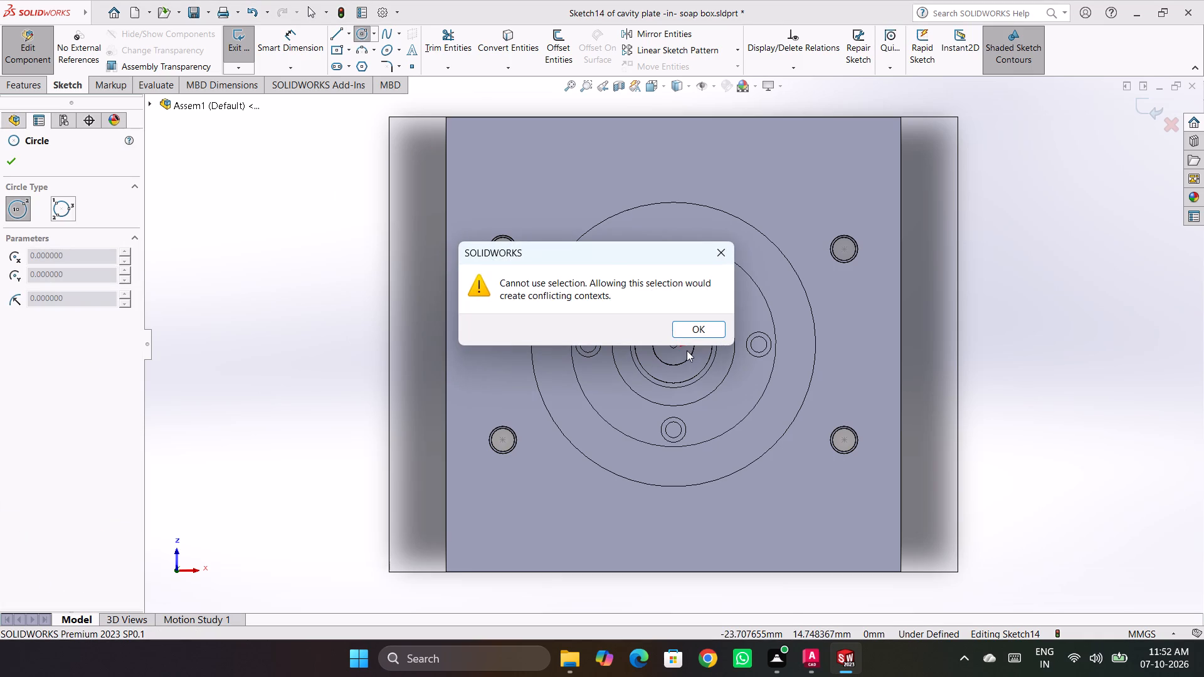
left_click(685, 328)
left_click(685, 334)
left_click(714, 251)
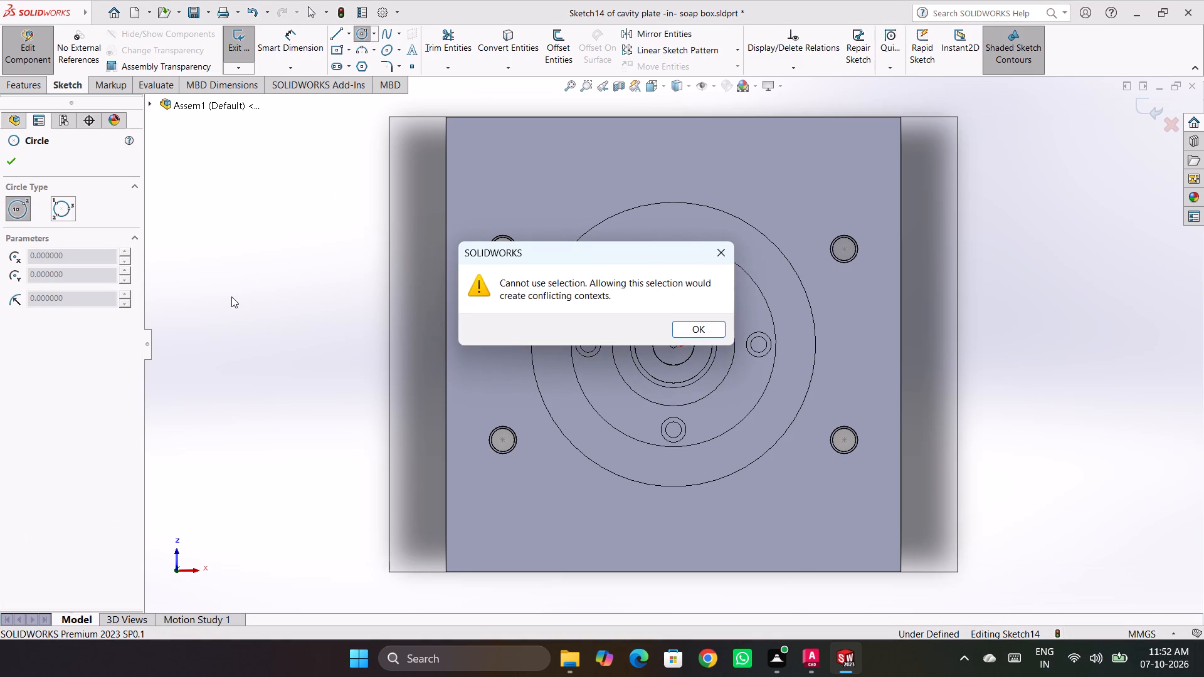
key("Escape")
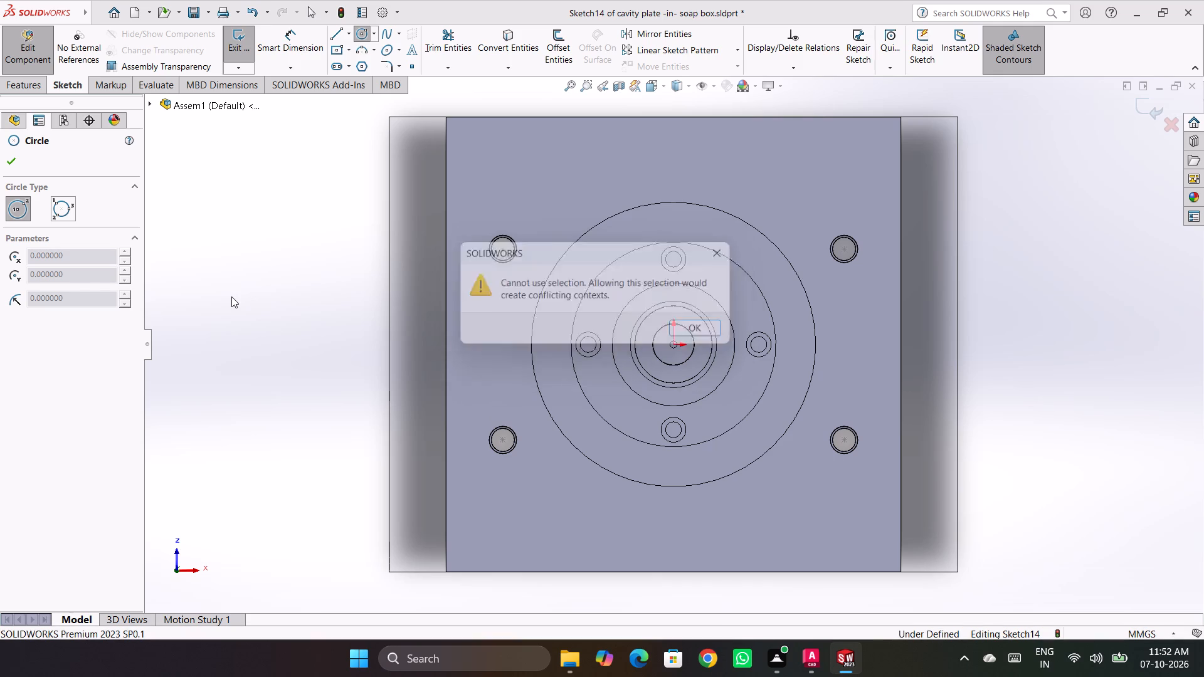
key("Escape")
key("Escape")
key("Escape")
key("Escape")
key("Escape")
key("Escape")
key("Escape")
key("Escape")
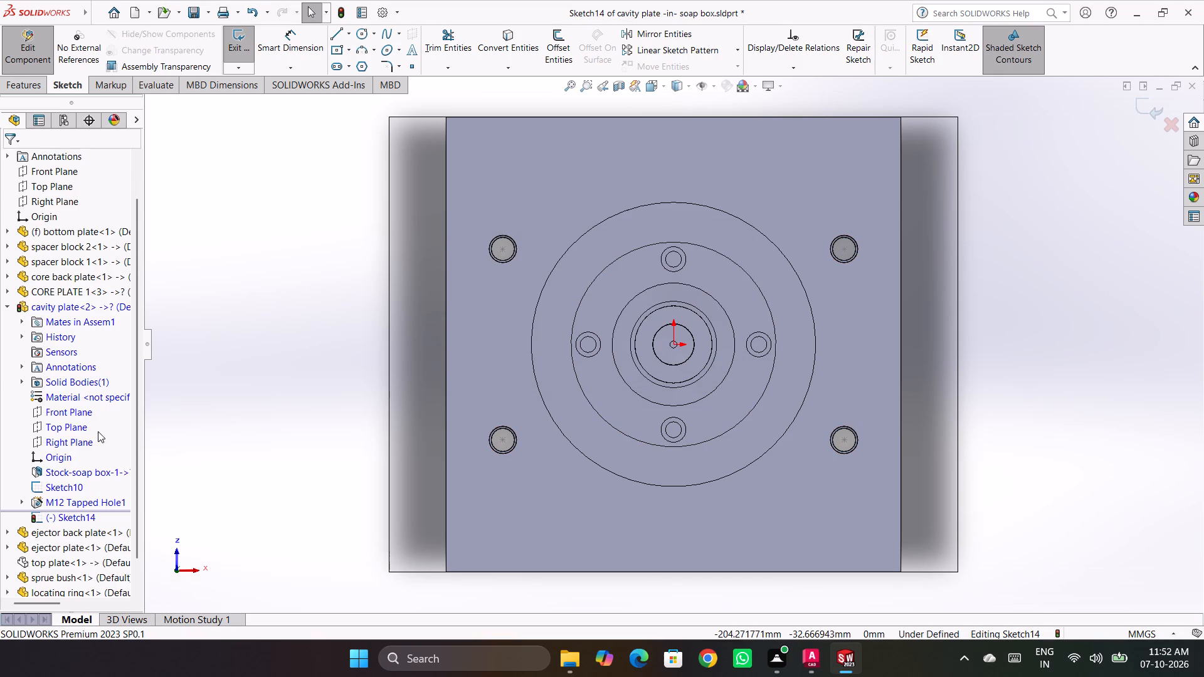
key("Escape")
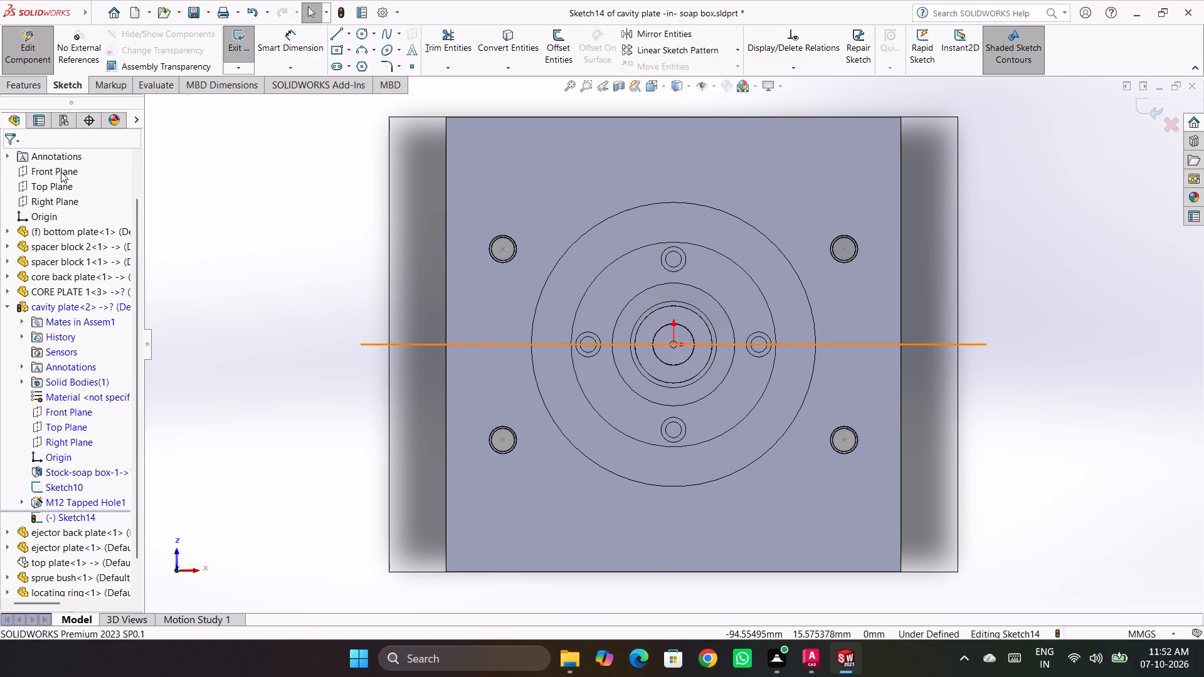
Finish editing the cavity plate in context and return to editing the assembly.
right_click(499, 149)
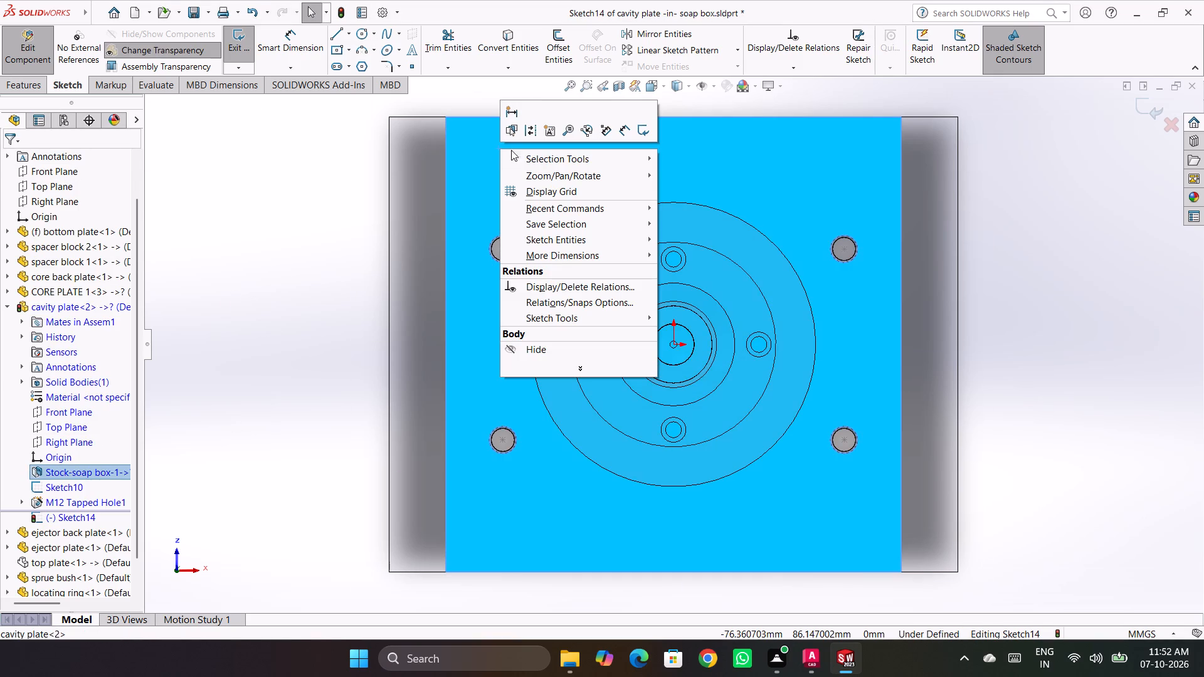
left_click(32, 30)
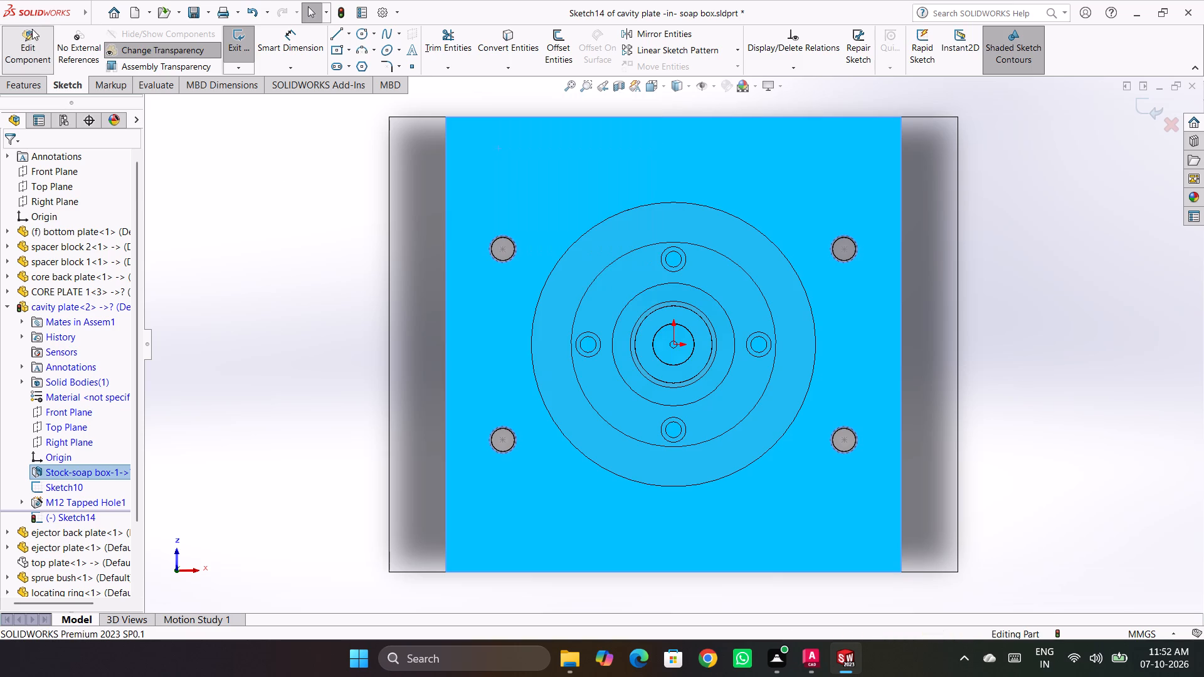
right_click(504, 167)
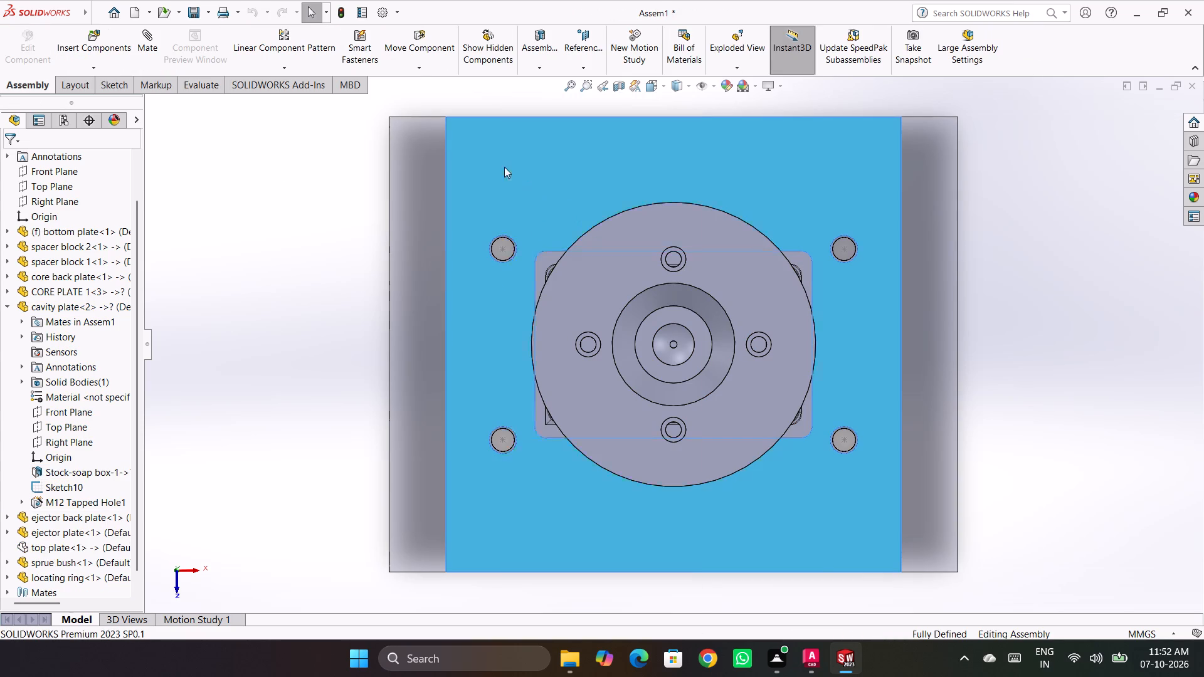
left_click(1006, 289)
key("Escape")
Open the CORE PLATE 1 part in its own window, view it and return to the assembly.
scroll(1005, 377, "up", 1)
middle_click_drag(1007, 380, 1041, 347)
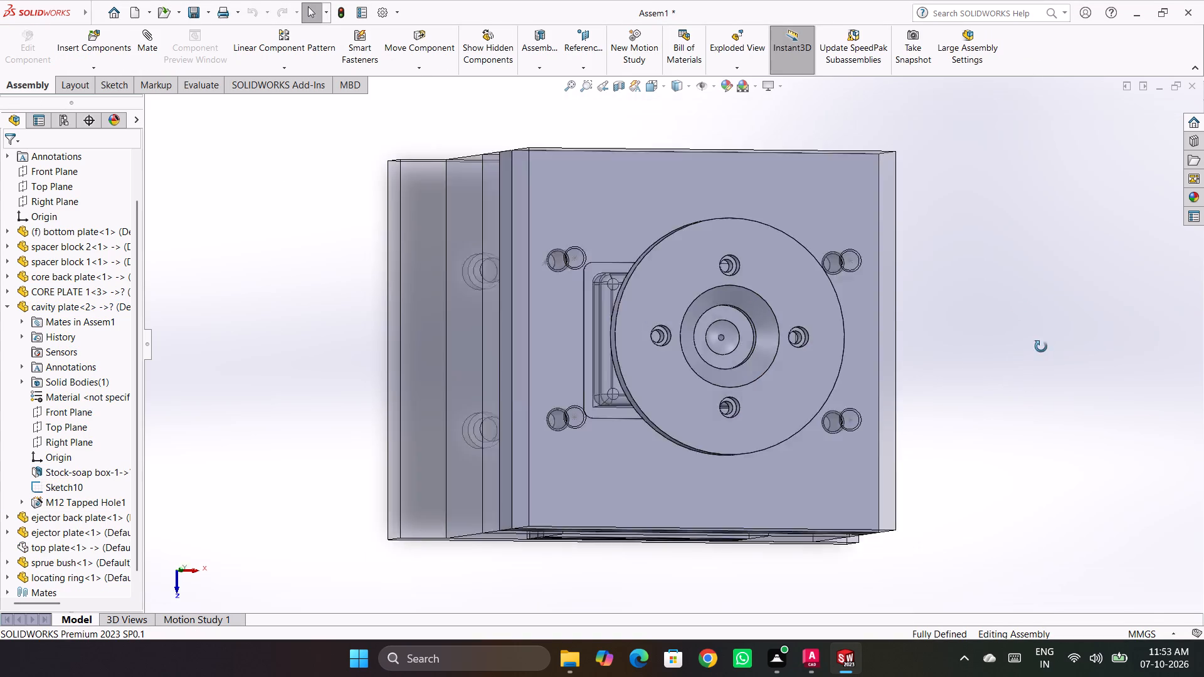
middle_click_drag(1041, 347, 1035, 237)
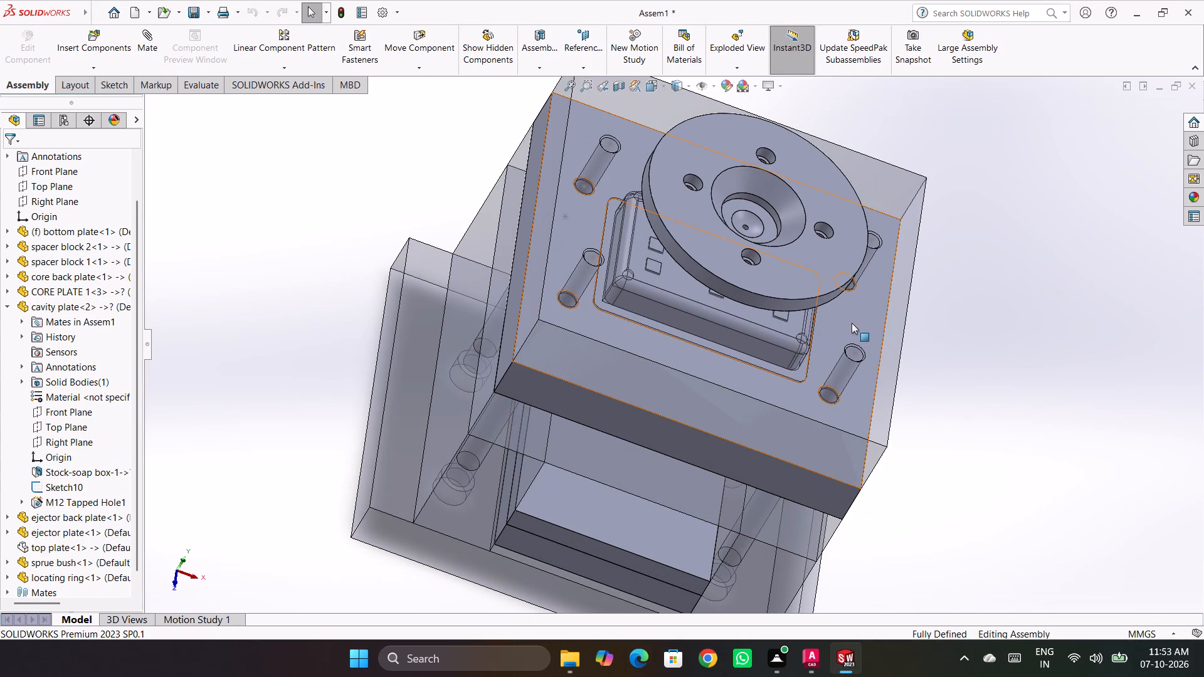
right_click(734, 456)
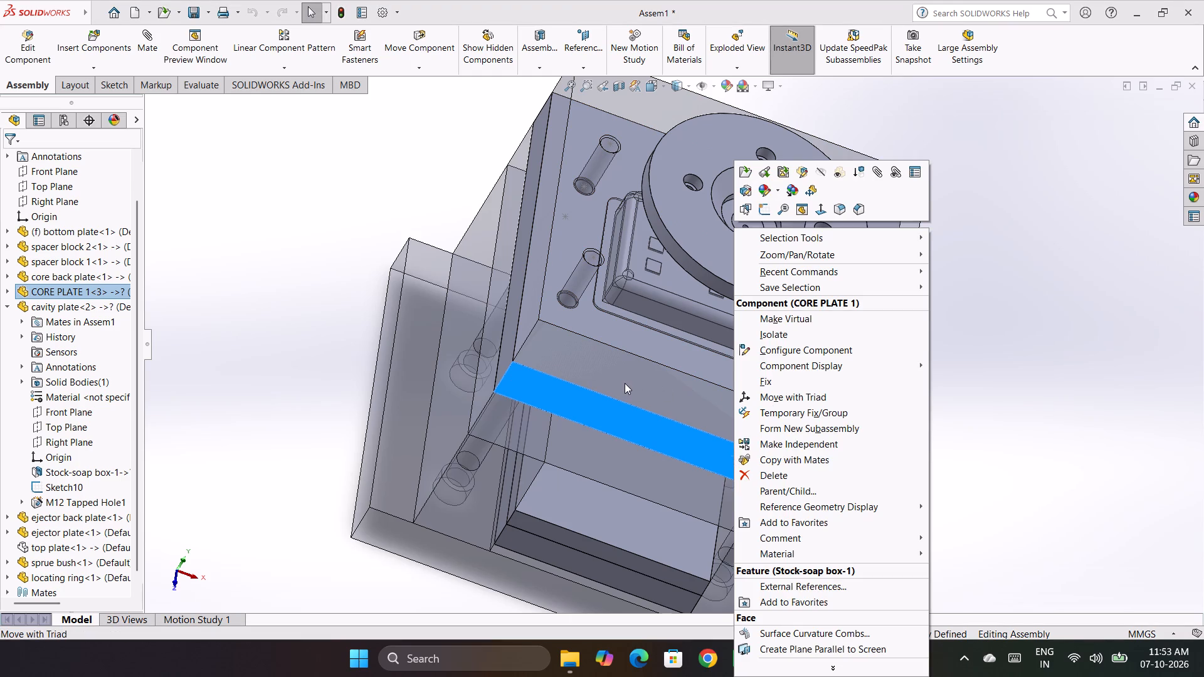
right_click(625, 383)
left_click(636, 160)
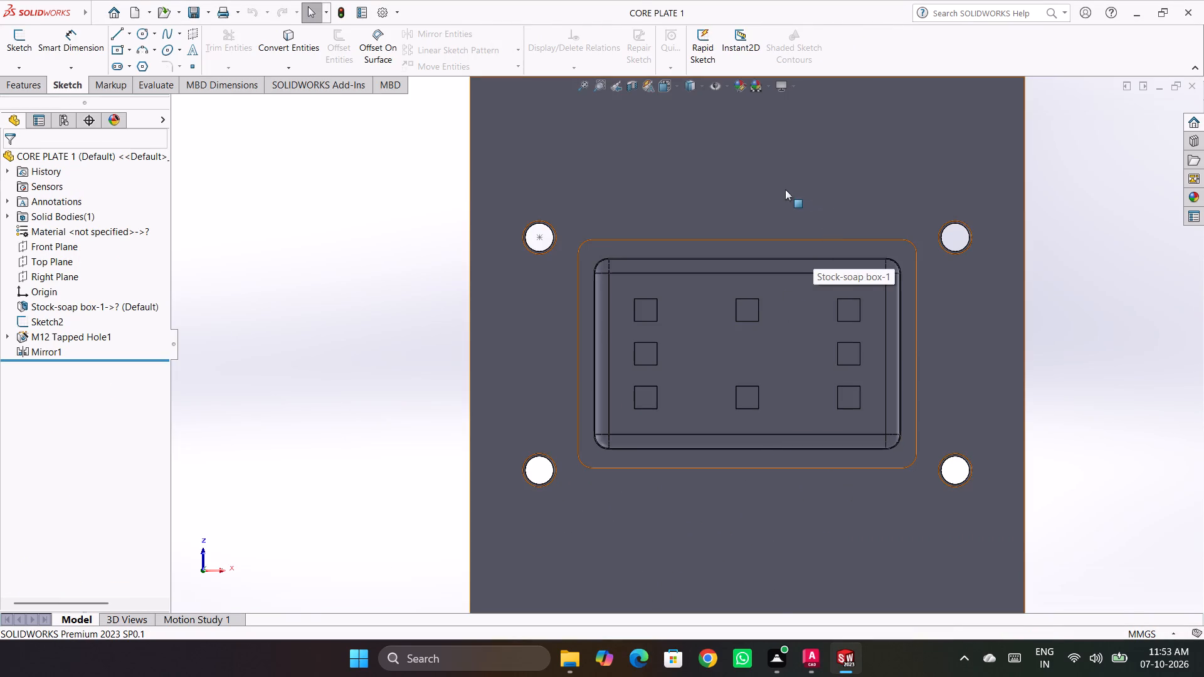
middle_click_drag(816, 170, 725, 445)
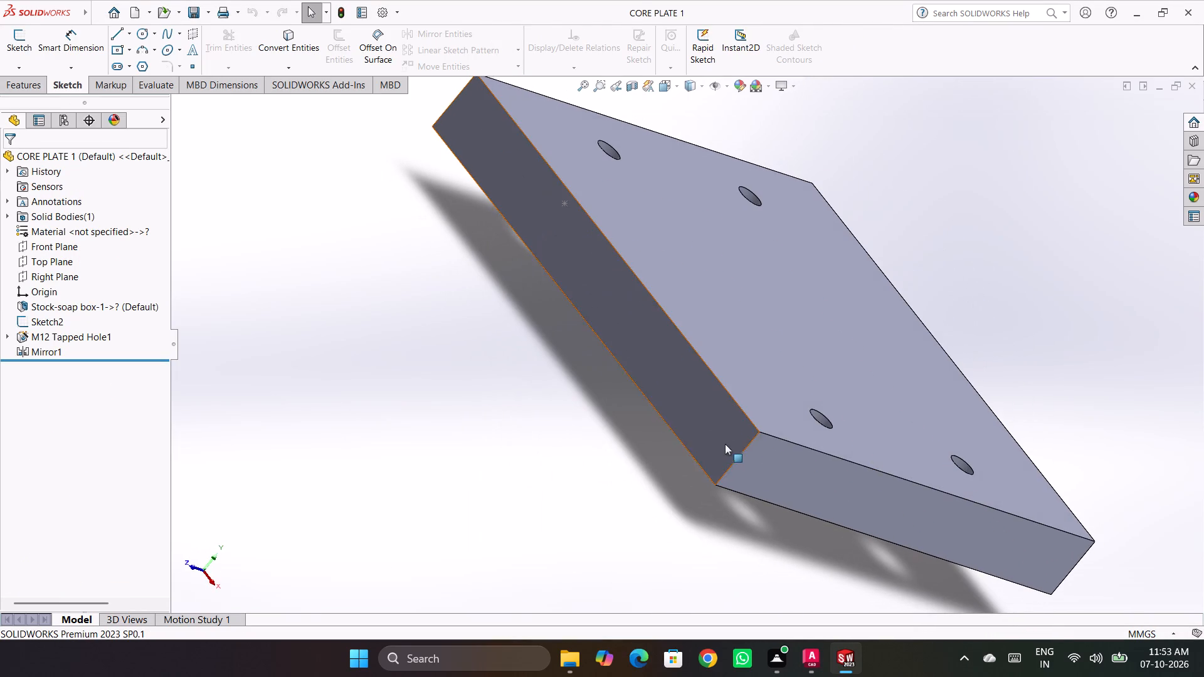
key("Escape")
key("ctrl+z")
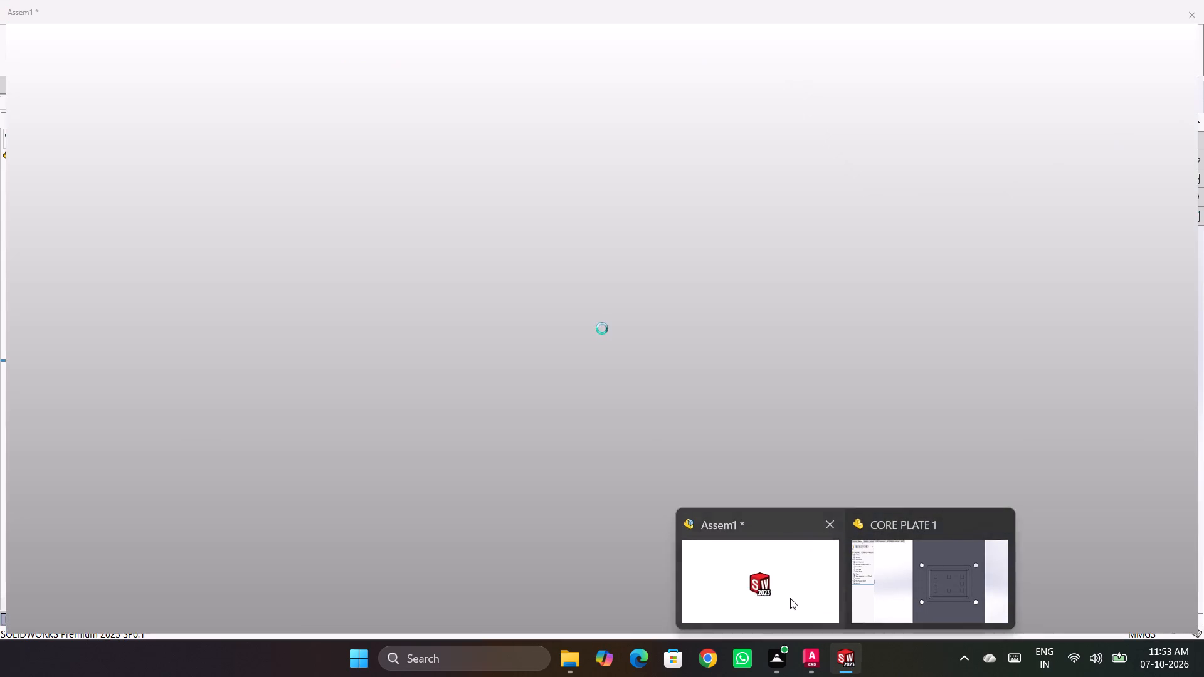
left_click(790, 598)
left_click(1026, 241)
Open the cavity plate part from the assembly in its own window.
scroll(903, 327, "up", 2)
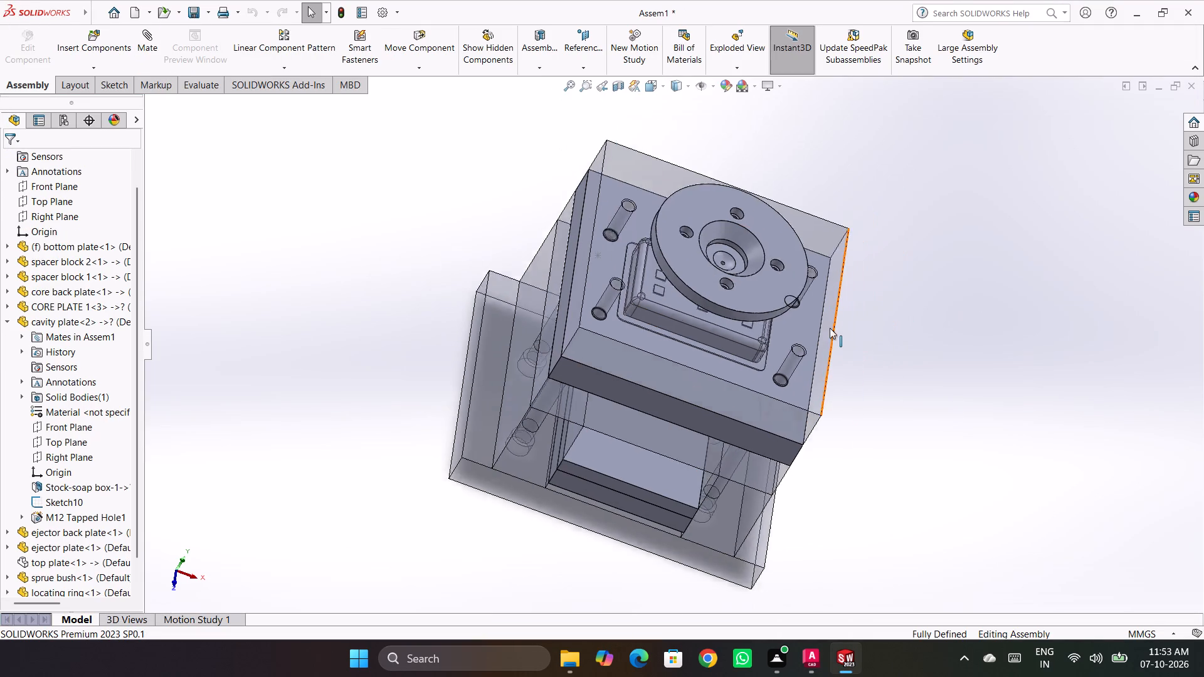
scroll(830, 328, "up", 2)
middle_click_drag(613, 526, 645, 407)
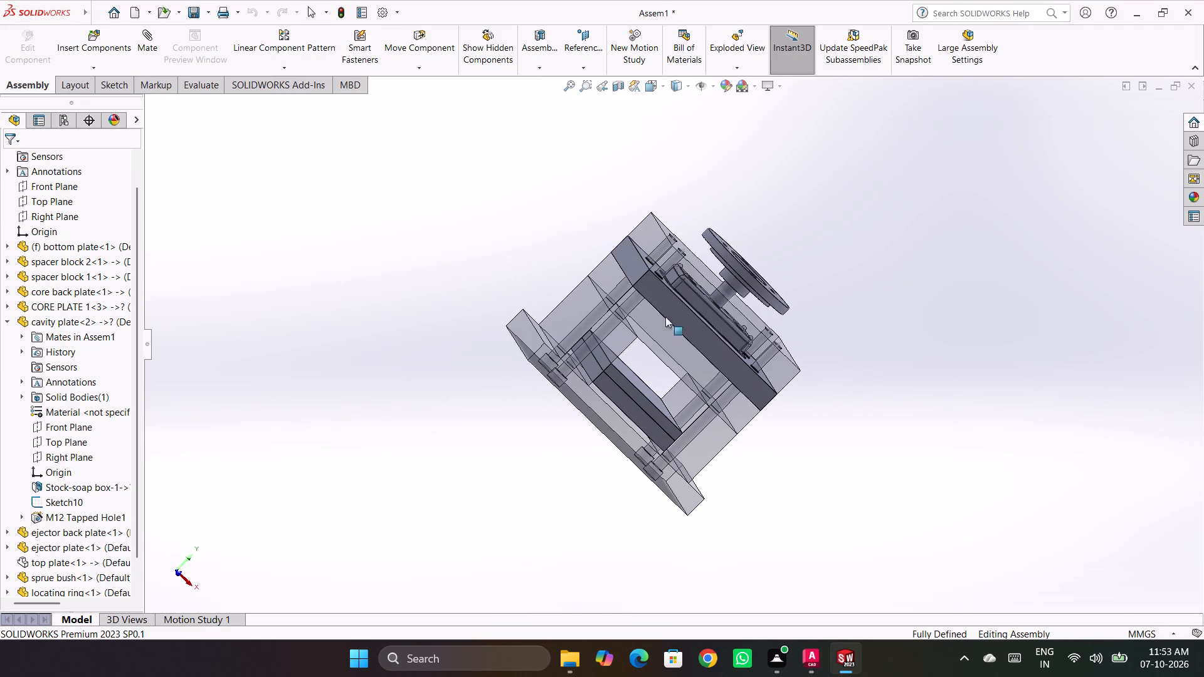
left_click(685, 264)
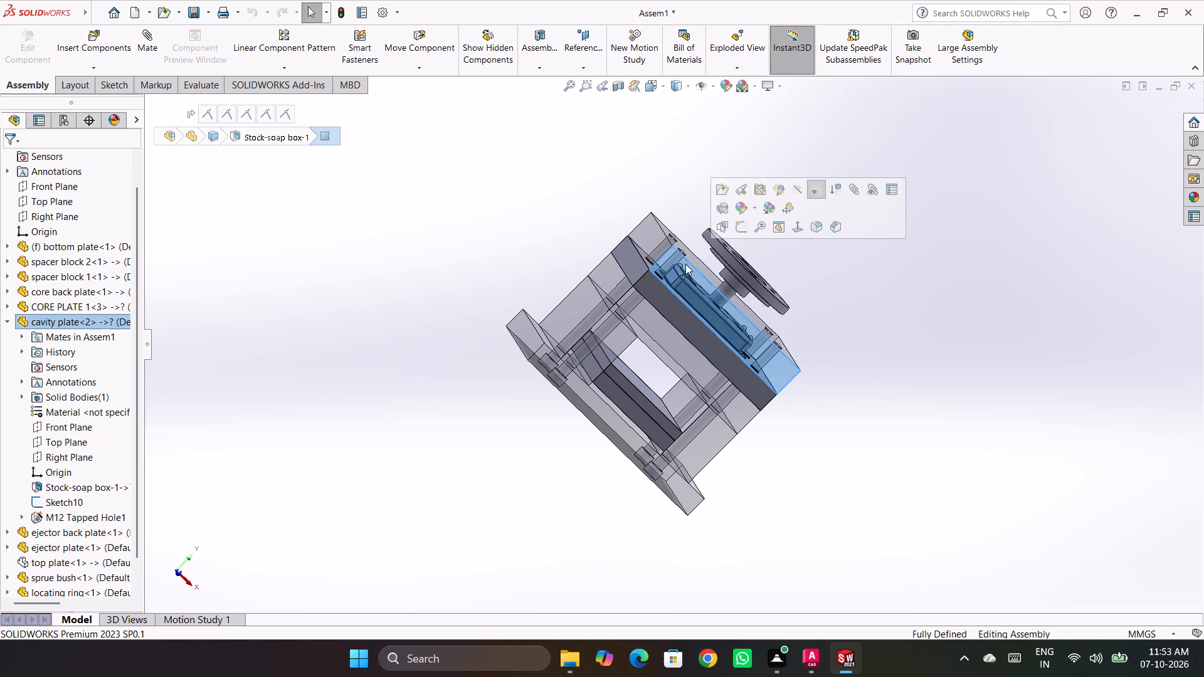
left_click(718, 187)
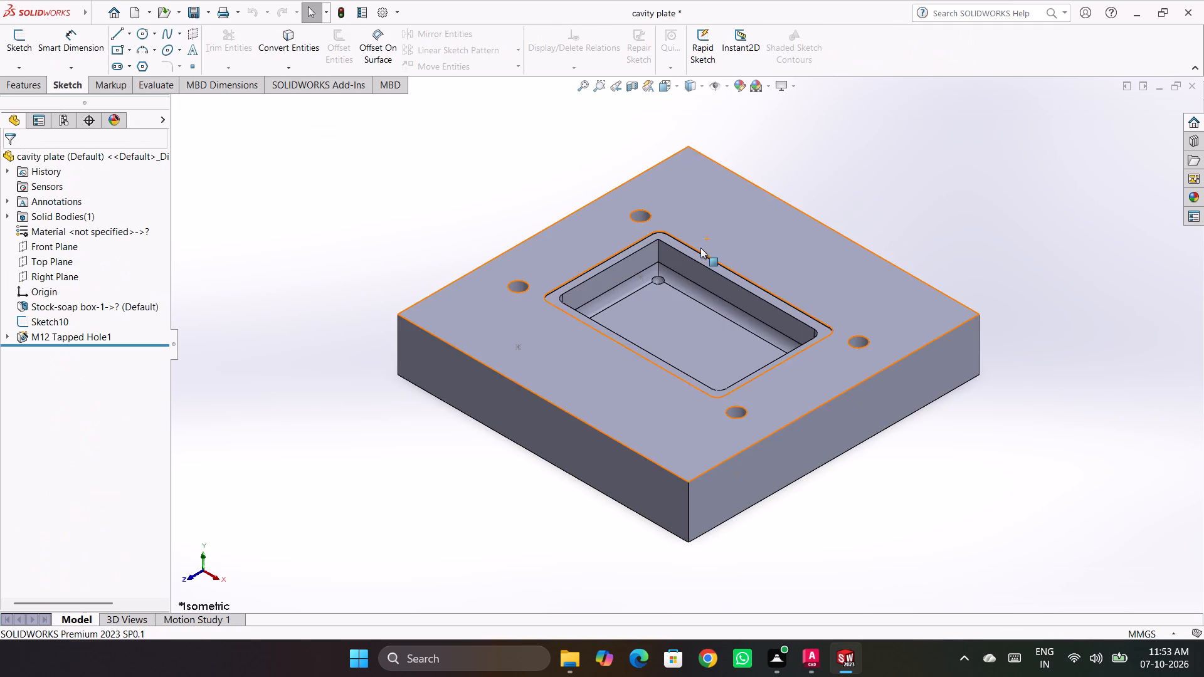
Start a sketch on the plate's flat face opposite the cavity pocket and draw a circle of about 18 mm radius centred on the origin.
middle_click_drag(867, 192, 686, 134)
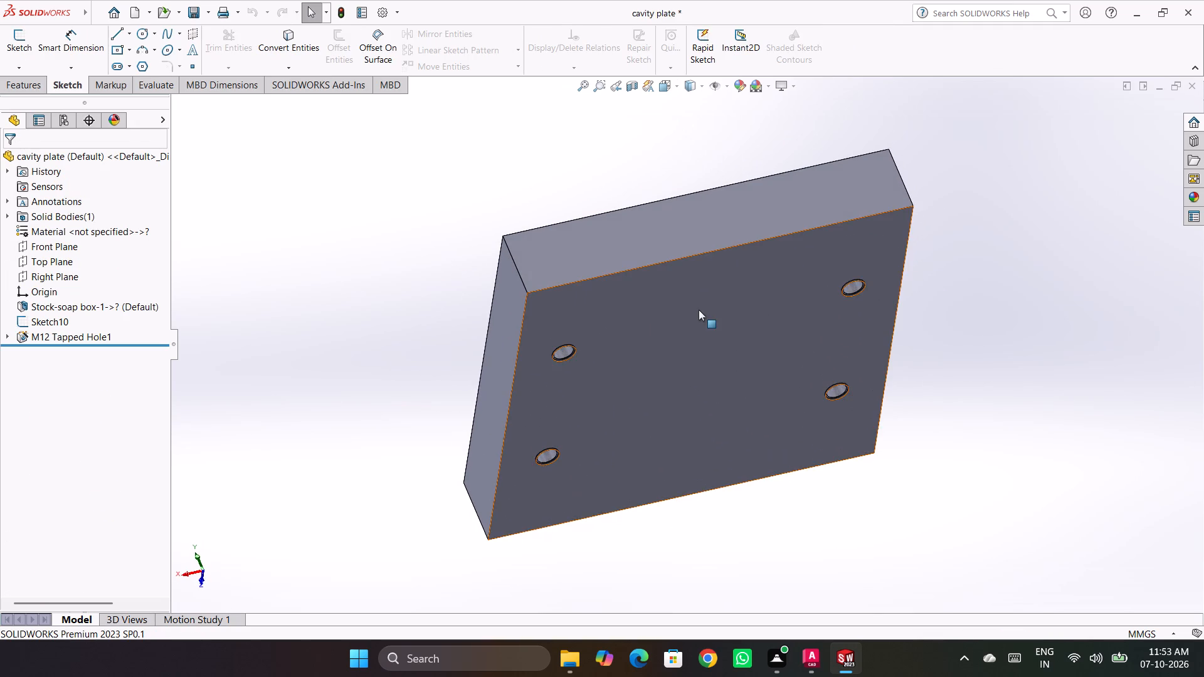
right_click(699, 310)
left_click(722, 291)
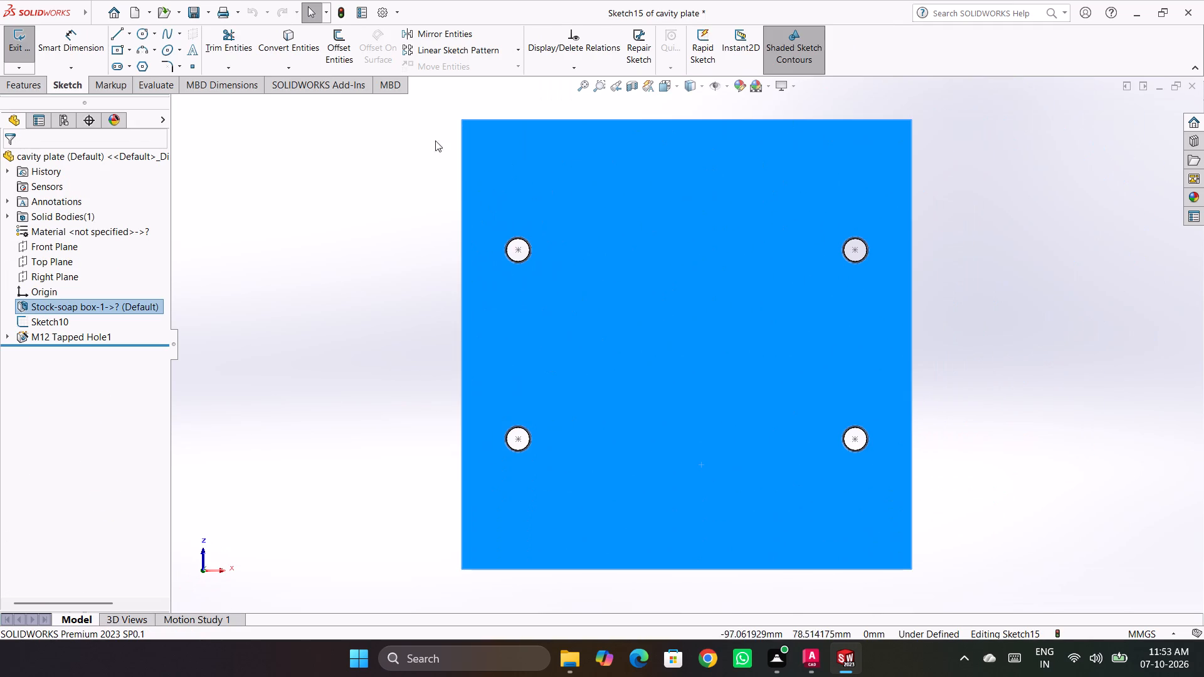
left_click(140, 34)
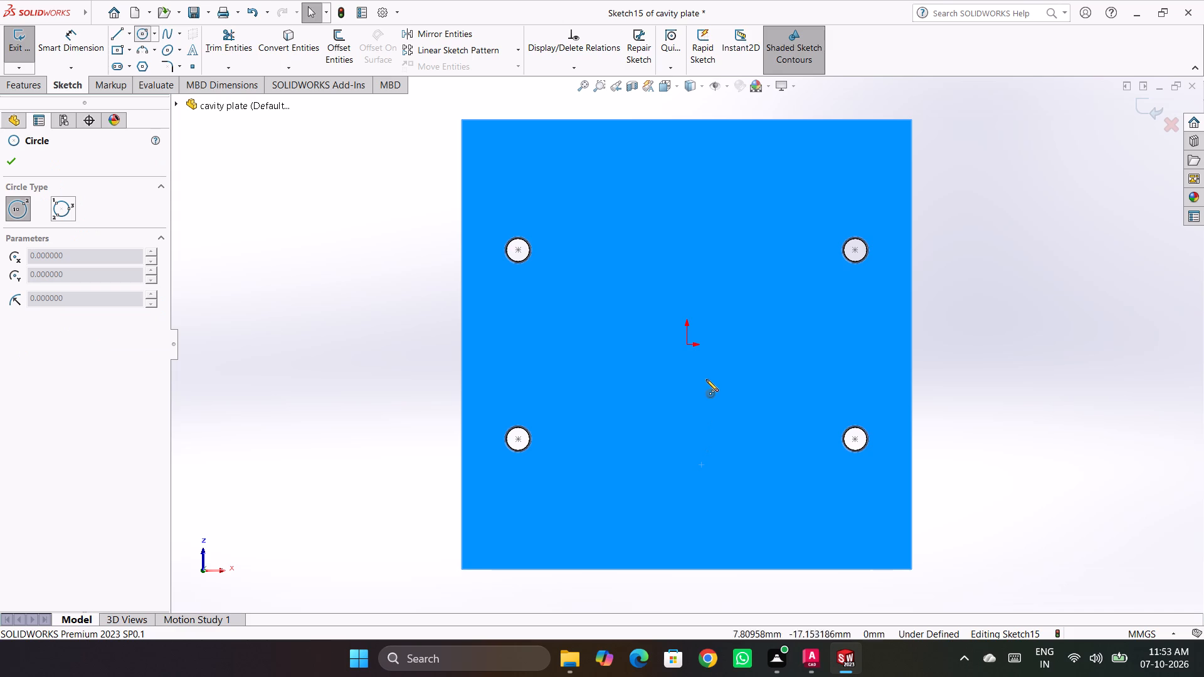
left_click(685, 347)
left_click(709, 378)
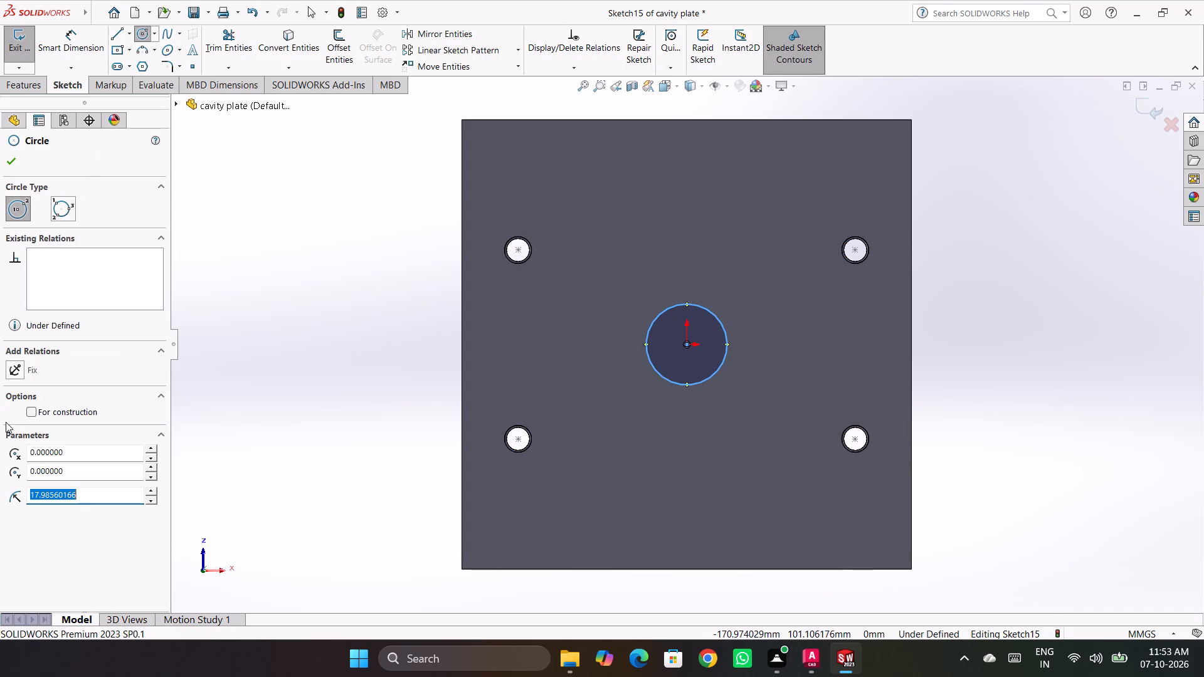
Dimension the circle at the origin with a diameter of 18 mm.
left_click(60, 41)
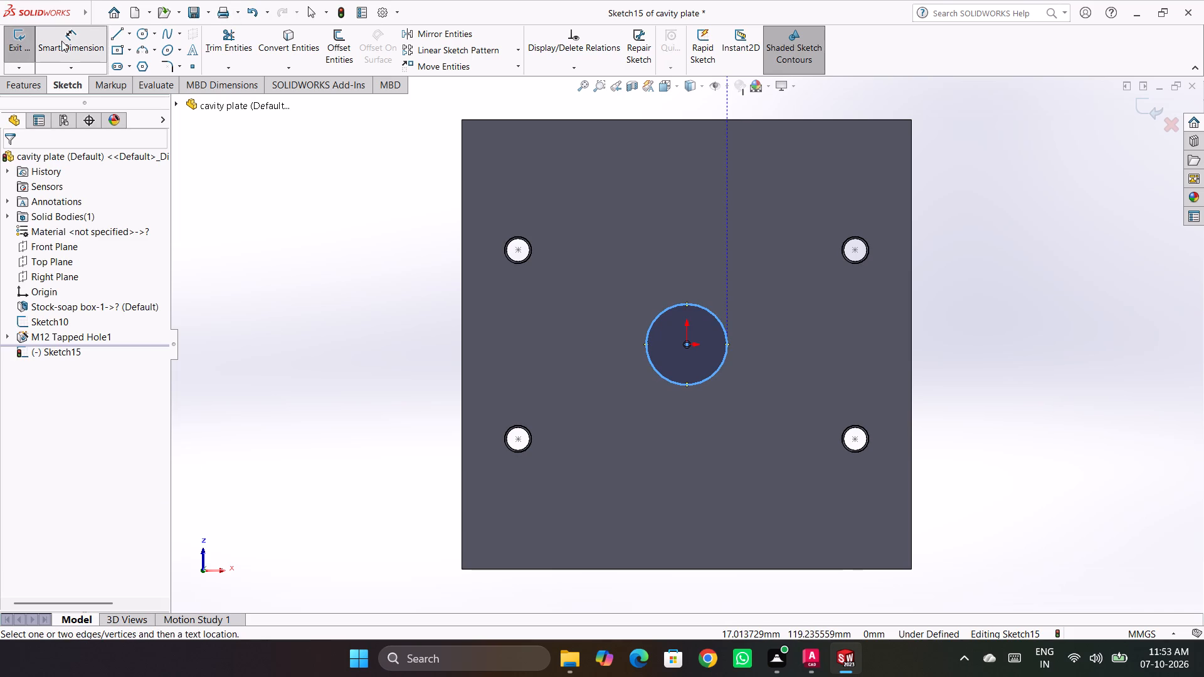
left_click(673, 308)
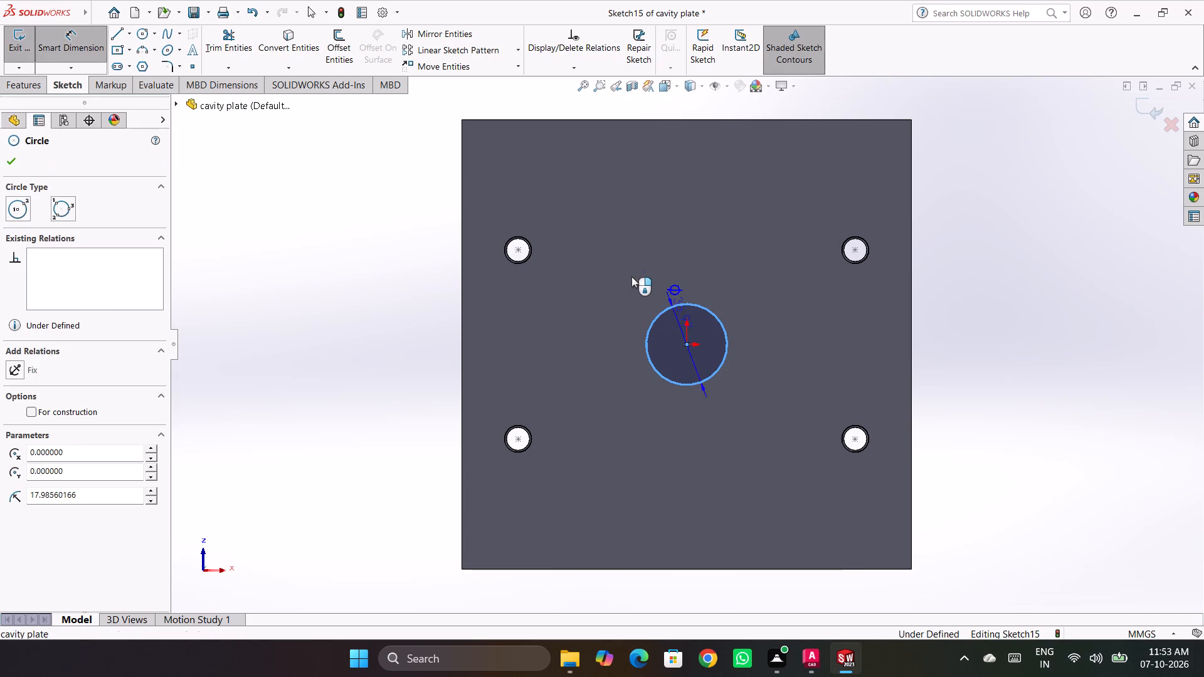
left_click(631, 276)
type("18")
key("Return")
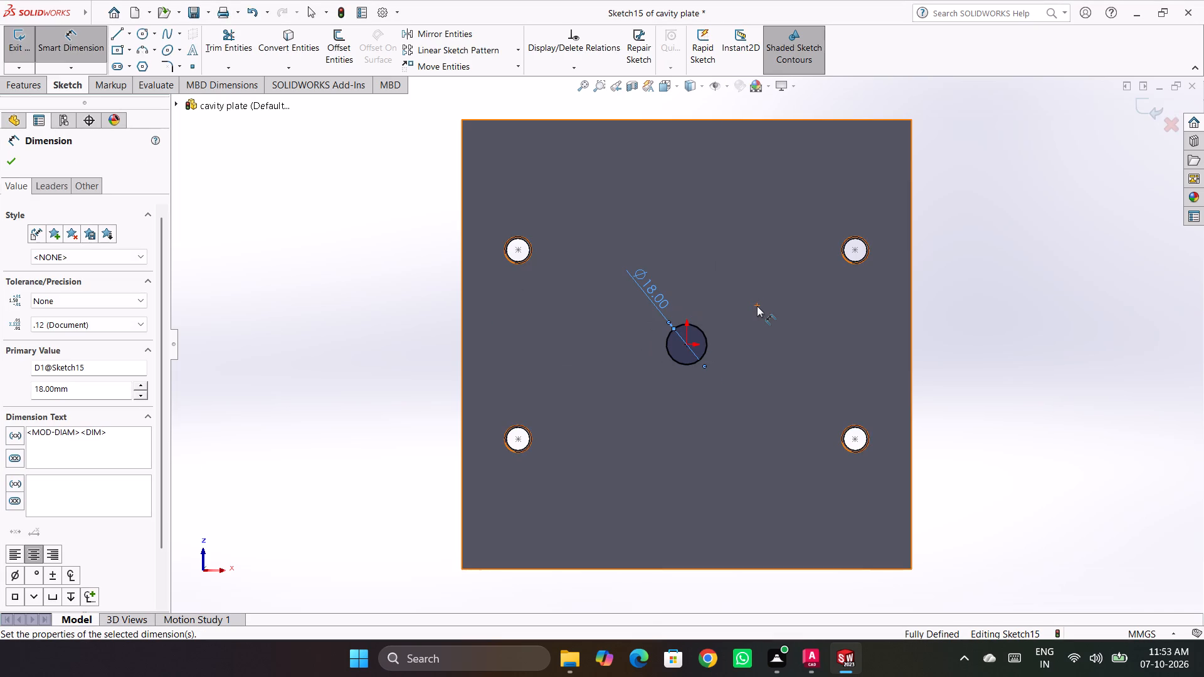
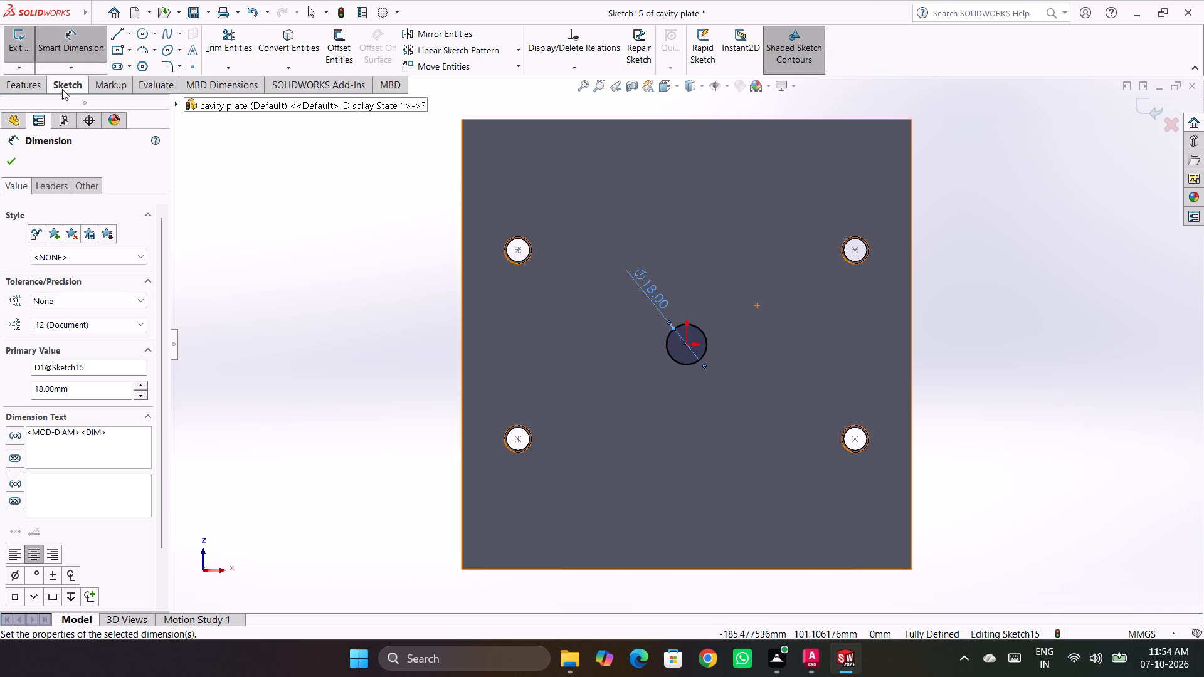
Cut-extrude the 18 mm circle into the cavity plate as a blind cut 25.68 mm deep.
left_click(11, 88)
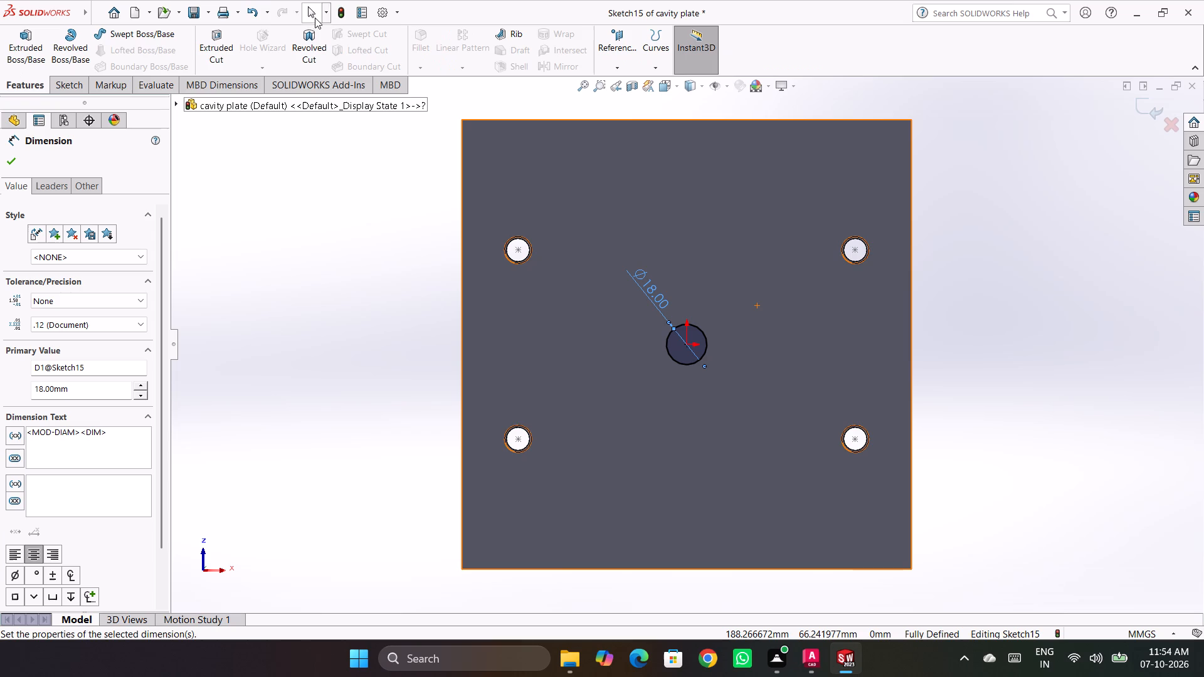
left_click(222, 40)
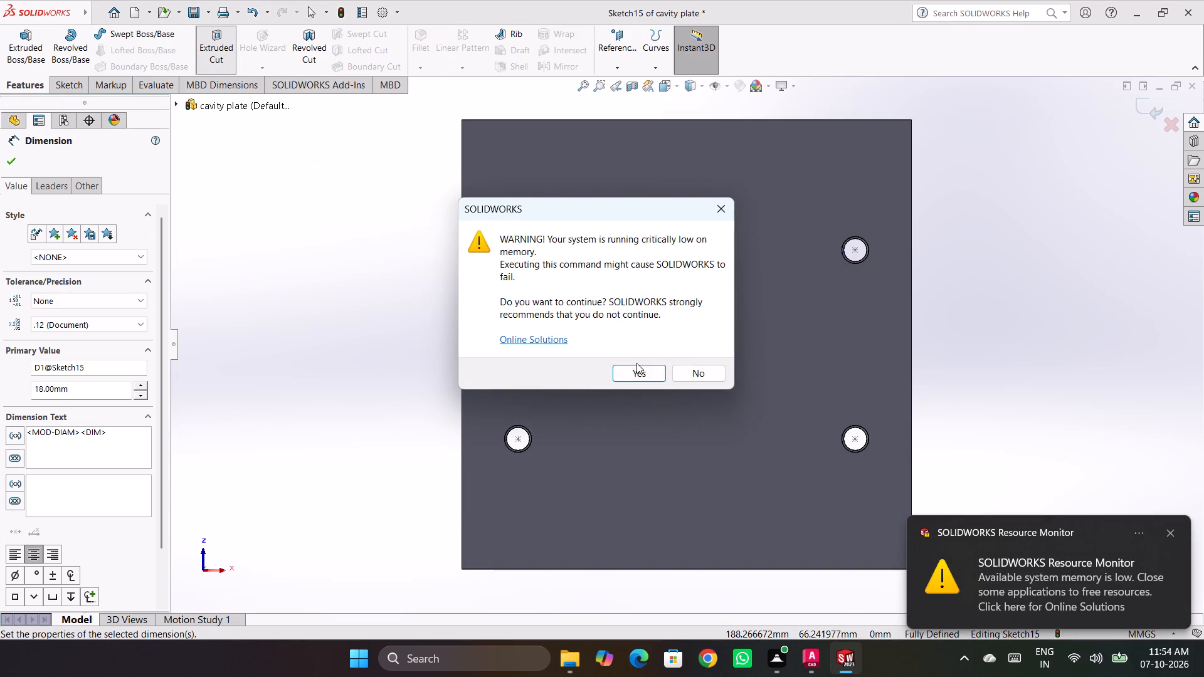
left_click(636, 368)
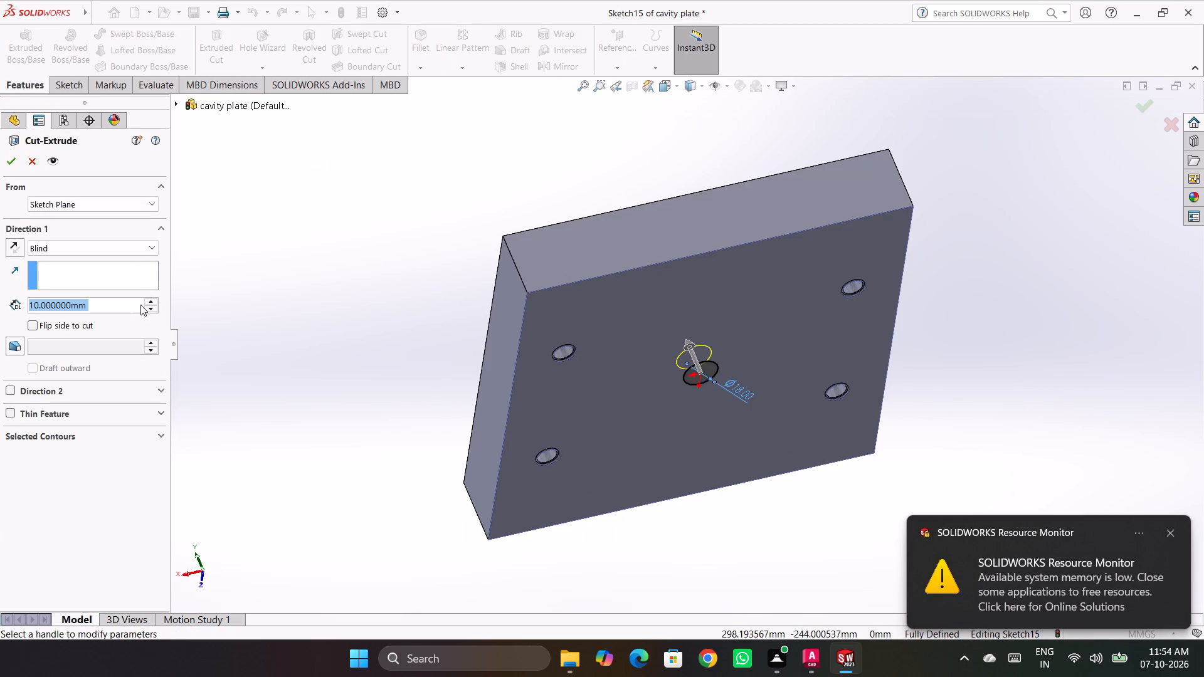
type("25")
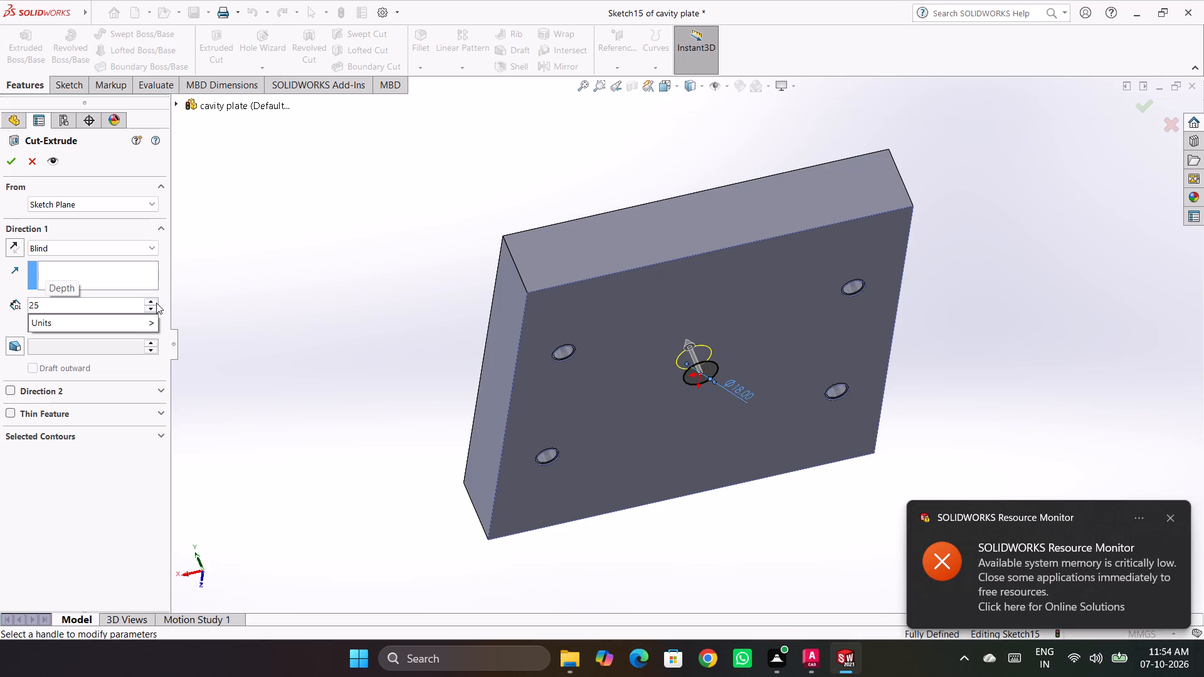
key("Return")
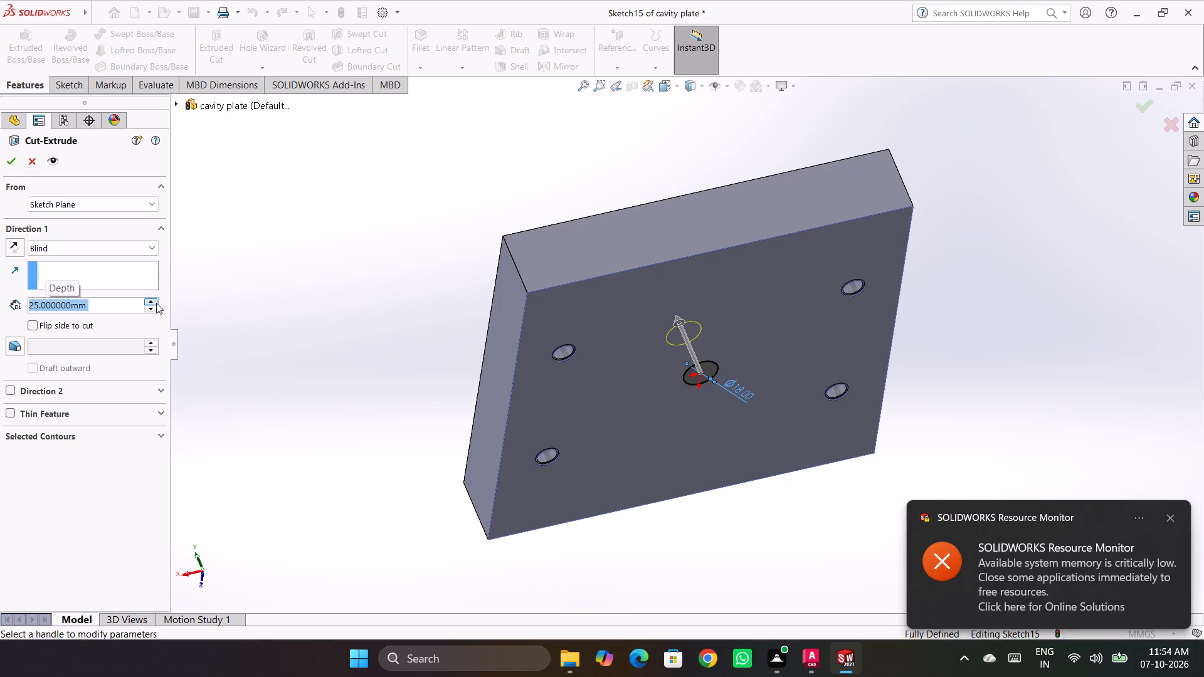
key("6")
key("8")
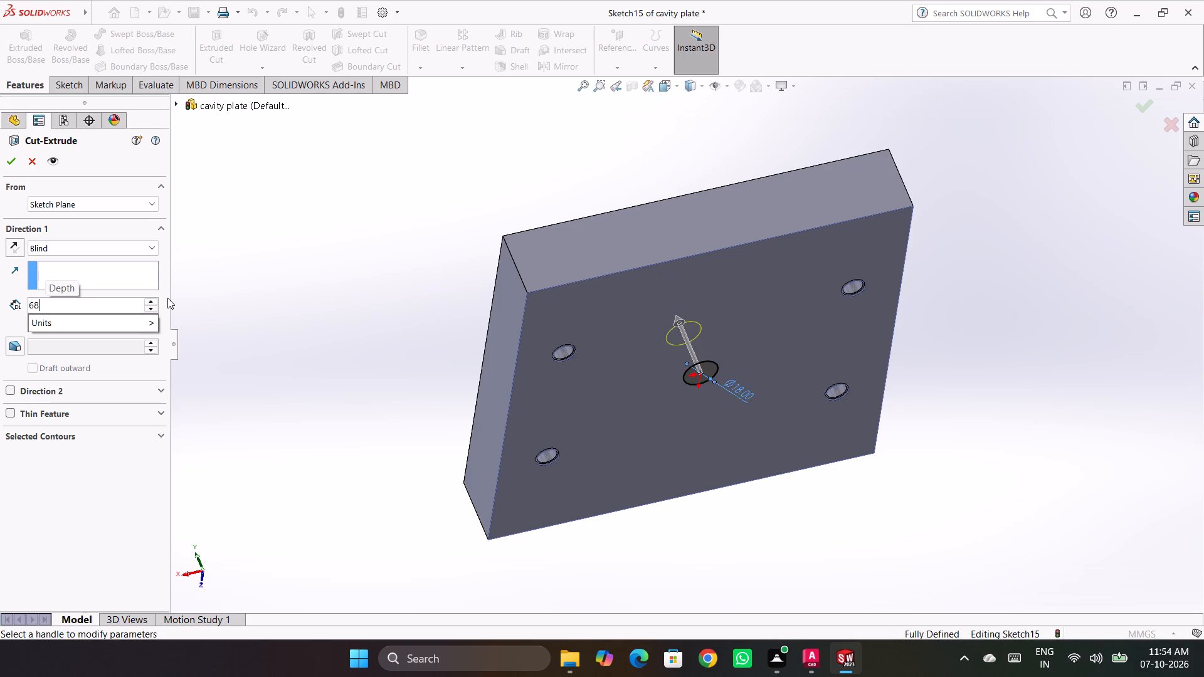
key("BackSpace")
key("BackSpace")
key("BackSpace")
type("25.6")
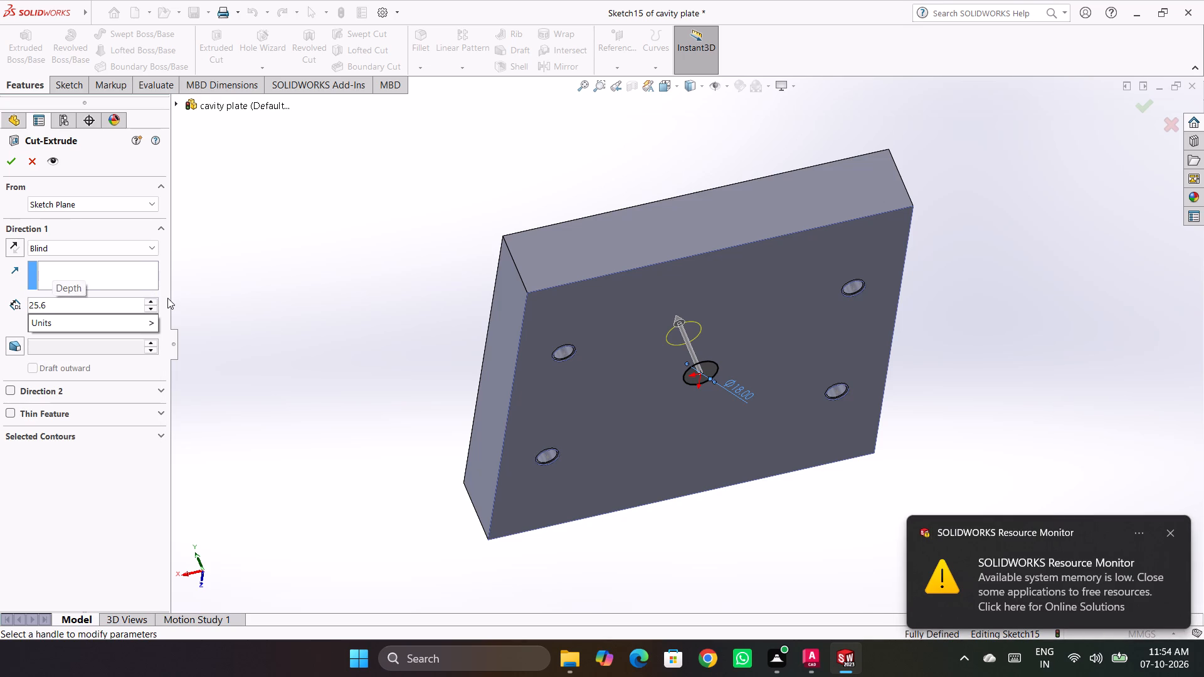
key("8")
key("Return")
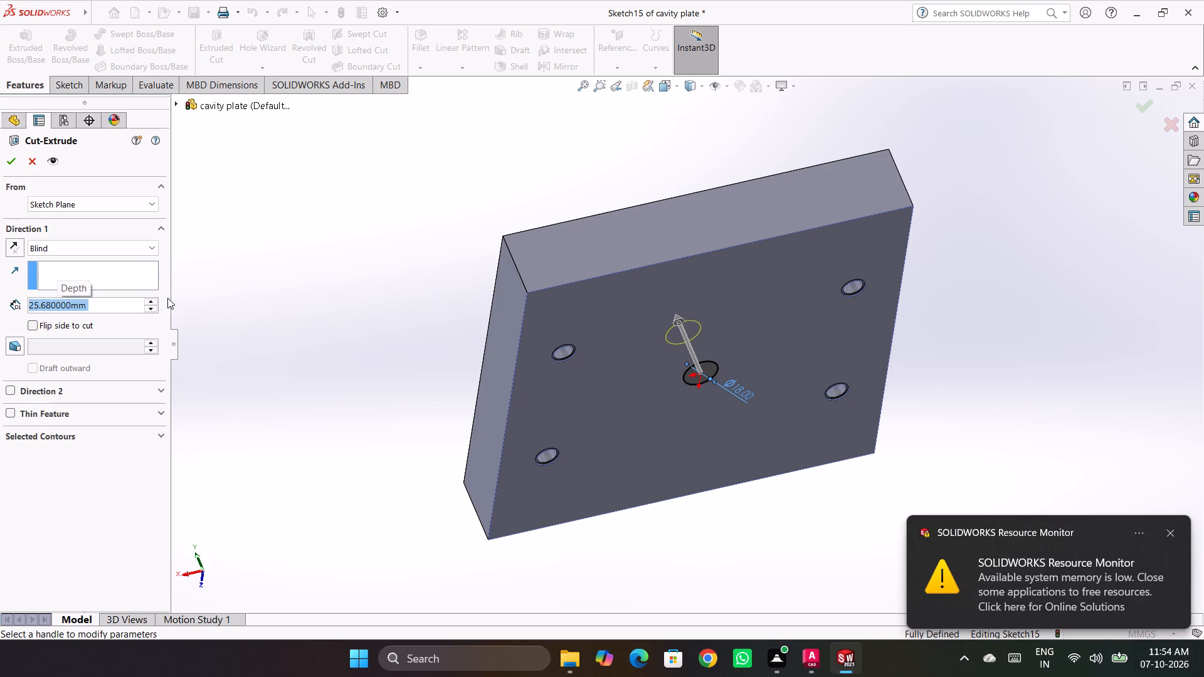
left_click(5, 159)
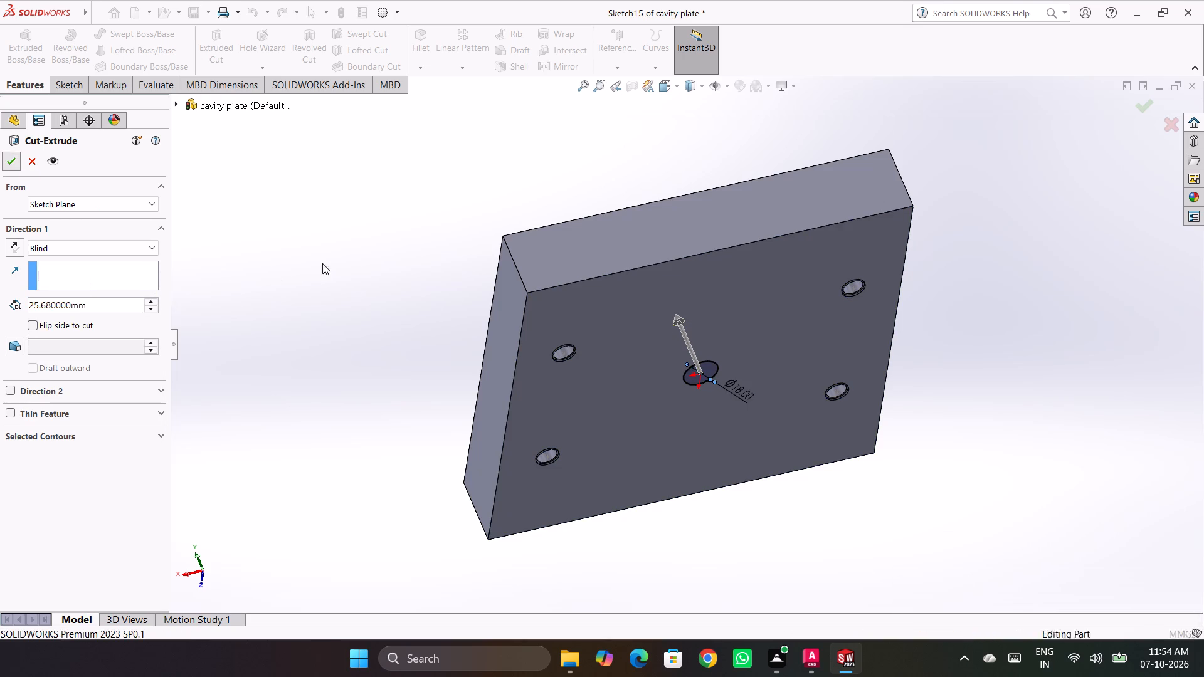
Examine the new central hole from the cavity side and from the plate's edge to check its depth into the pocket.
middle_click_drag(487, 187, 551, 605)
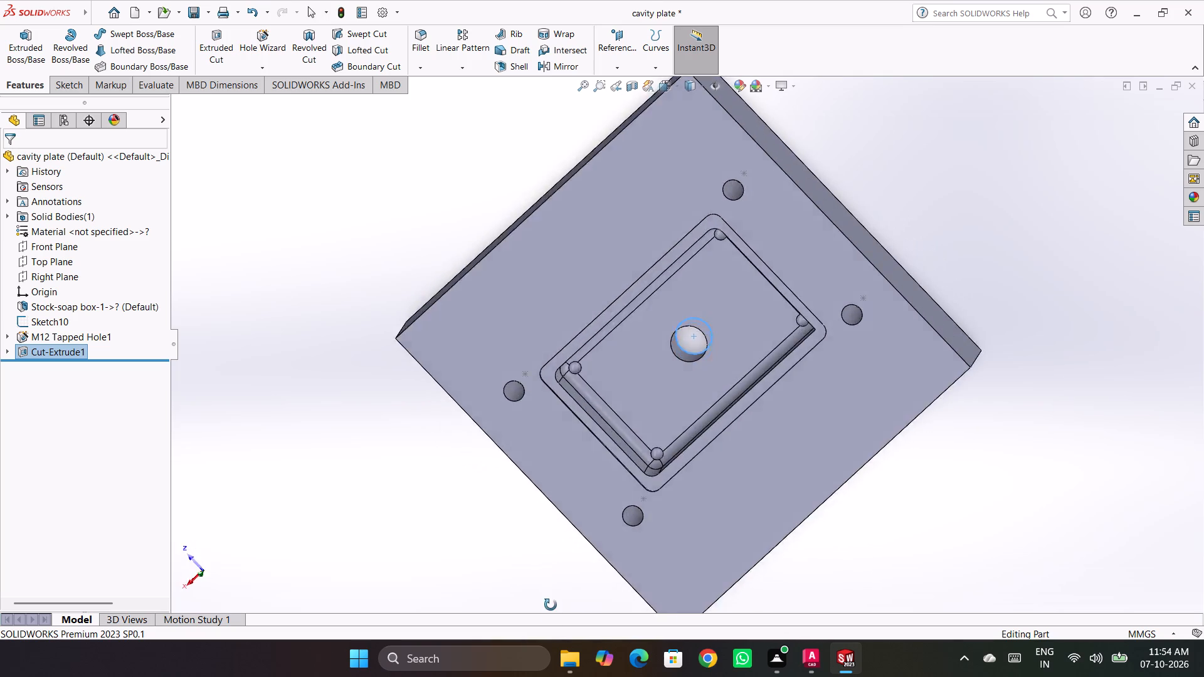
middle_click_drag(551, 605, 371, 429)
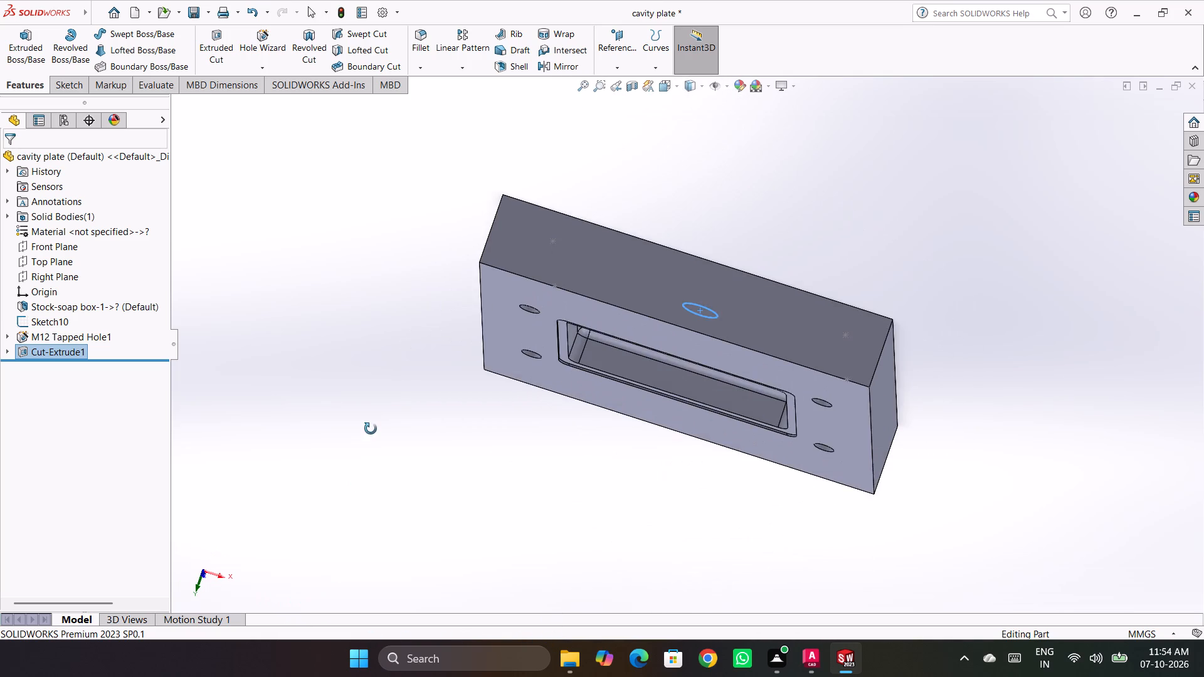
middle_click_drag(371, 429, 374, 447)
left_click(55, 357)
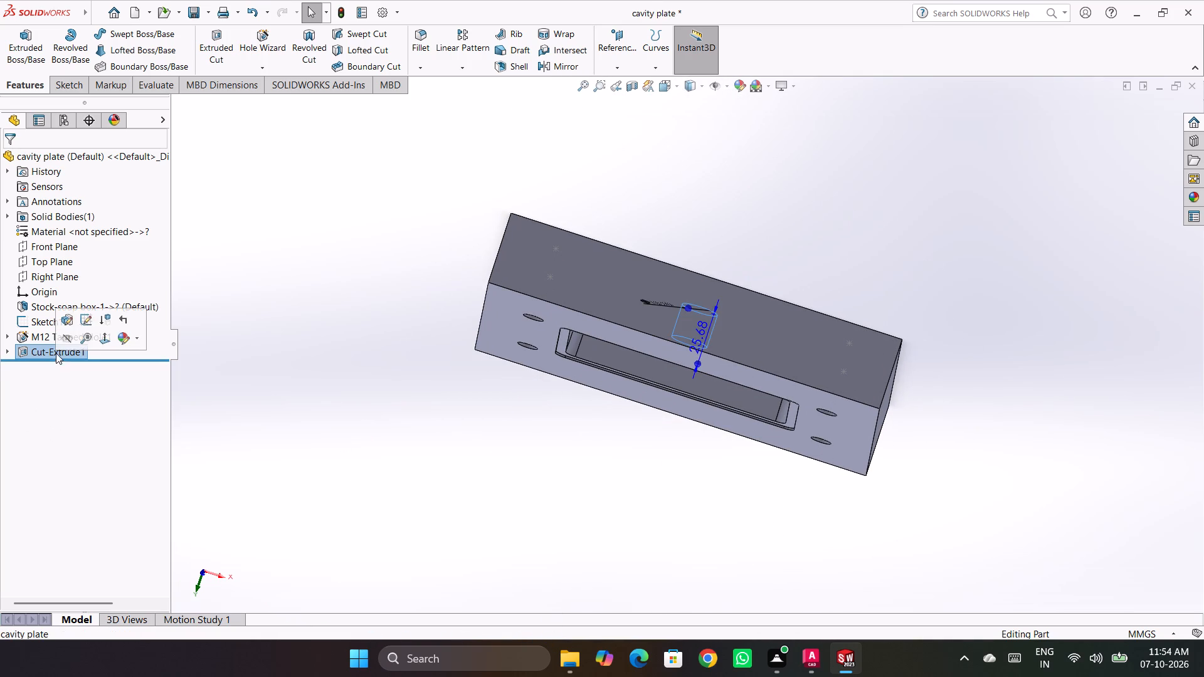
middle_click_drag(455, 443, 505, 260)
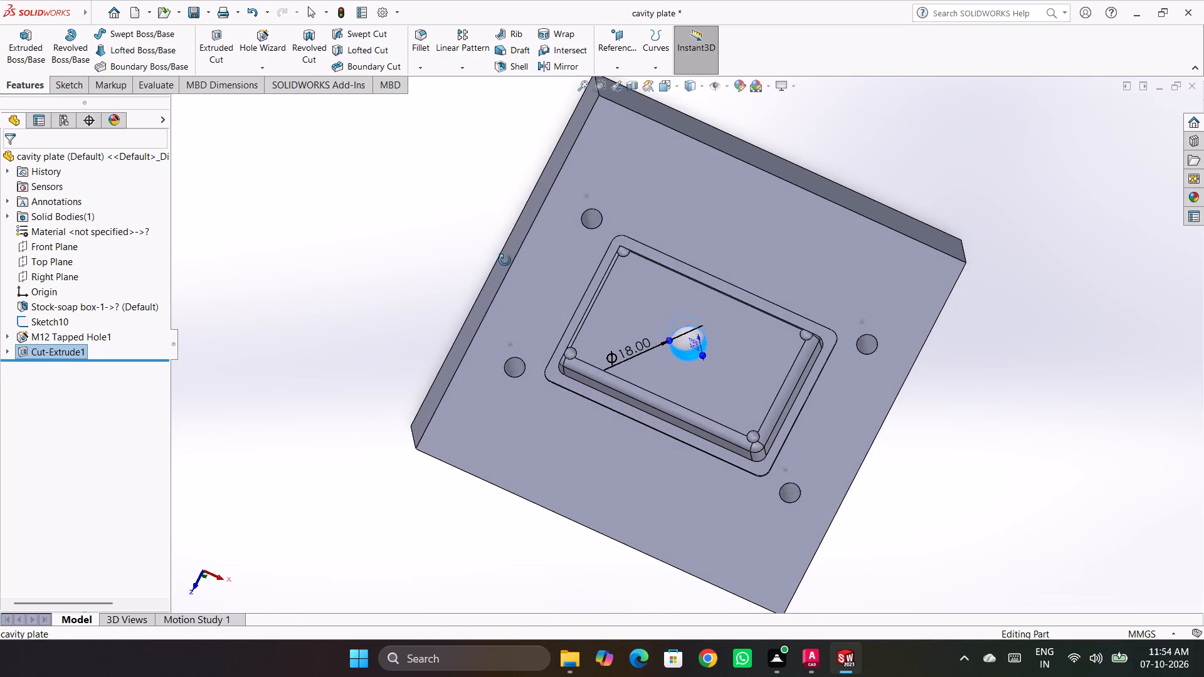
middle_click_drag(505, 260, 480, 345)
scroll(648, 352, "down", 3)
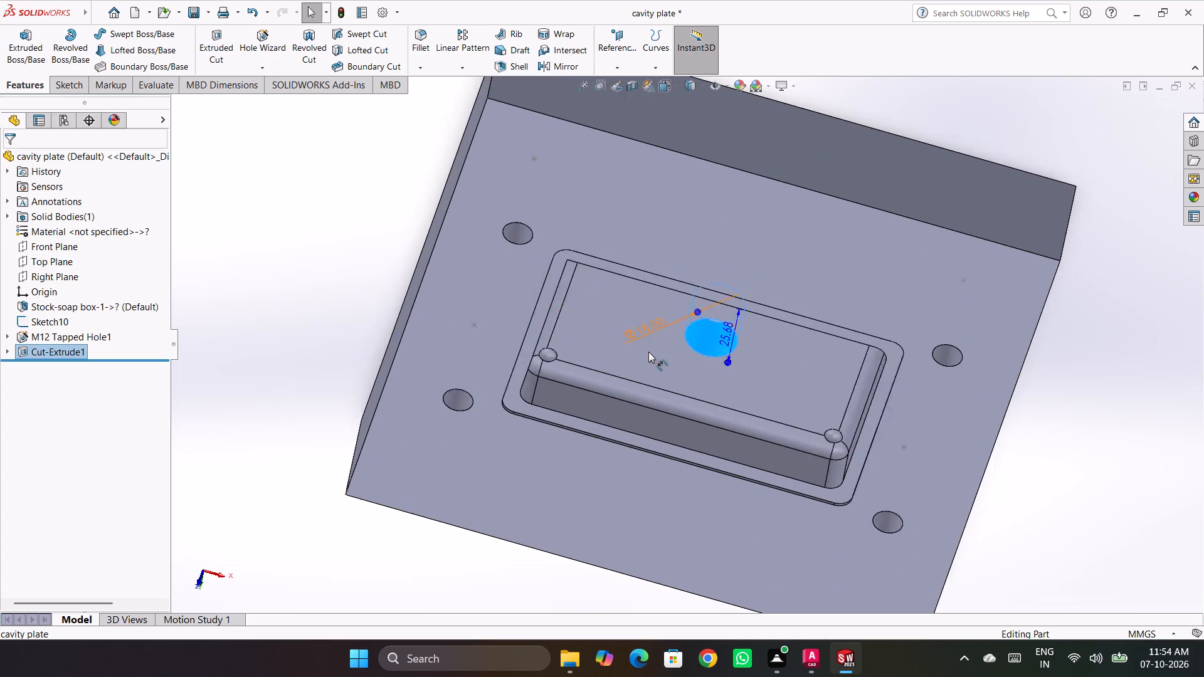
scroll(809, 352, "up", 2)
scroll(737, 361, "down", 5)
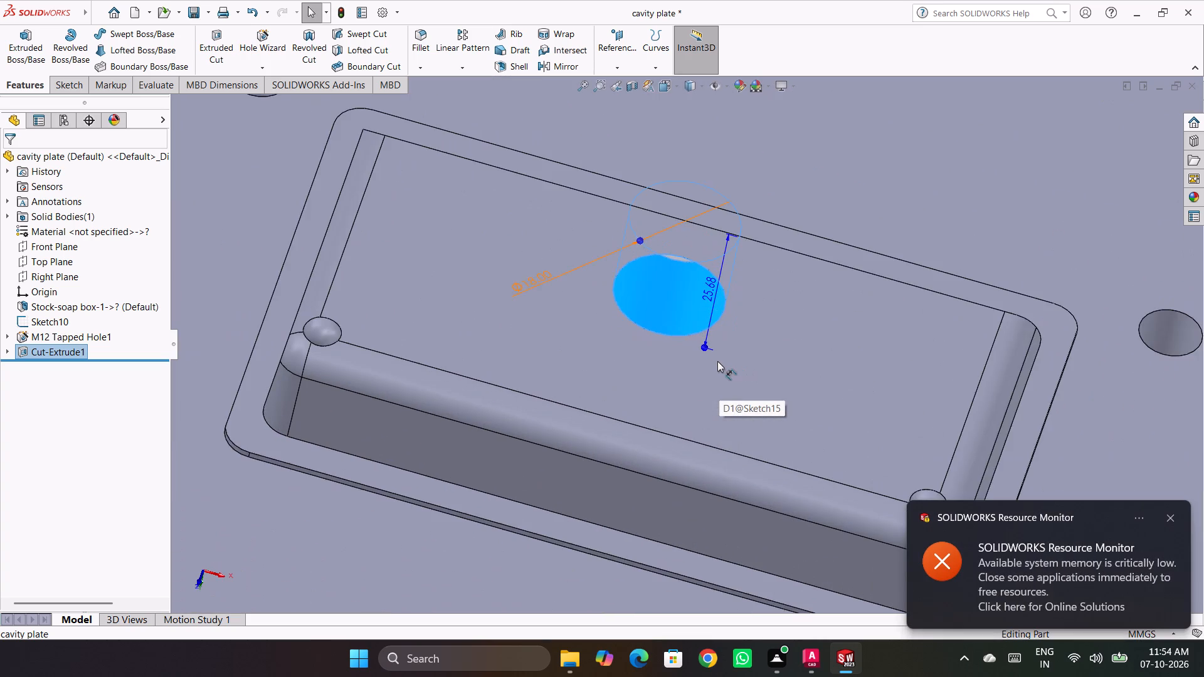
scroll(712, 362, "down", 1)
scroll(464, 340, "up", 2)
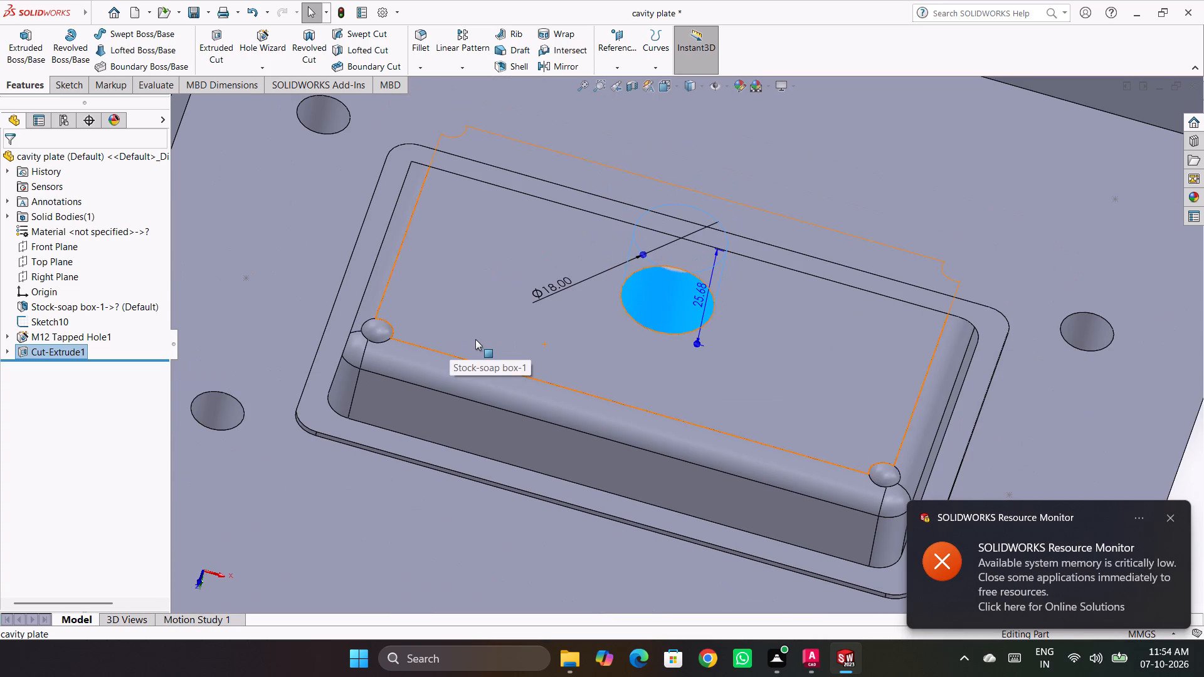
Reopen the central hole's cut feature for editing and try the Through All and Up To Next end conditions.
double_click(59, 347)
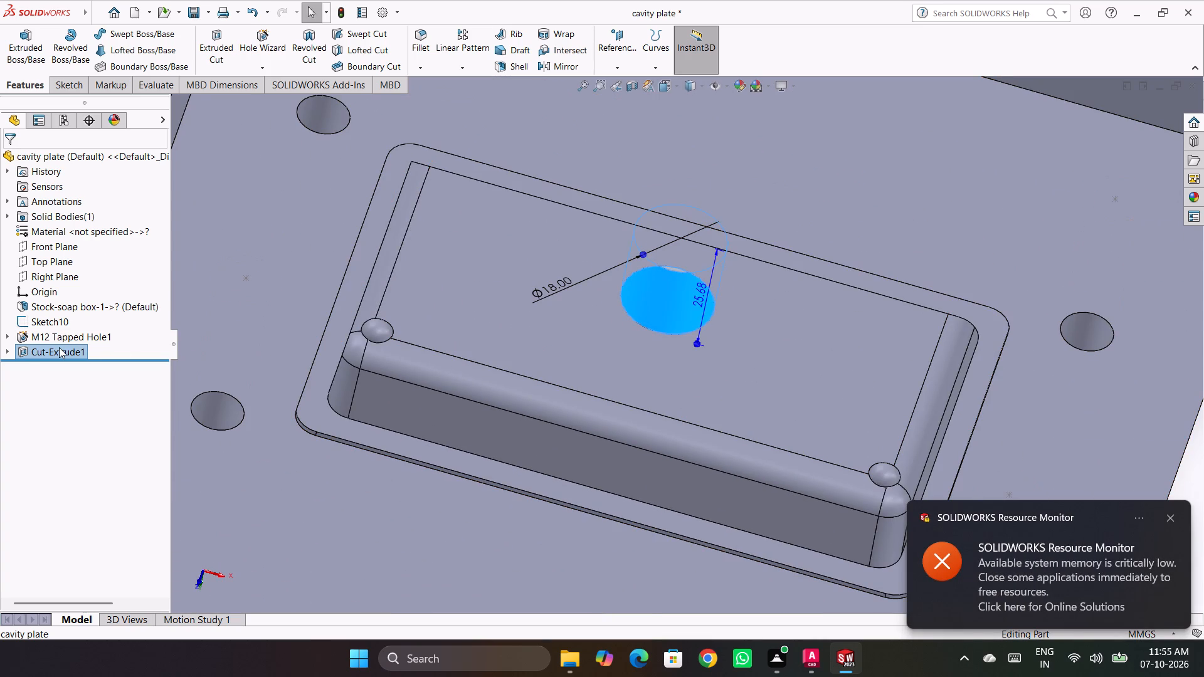
right_click(71, 345)
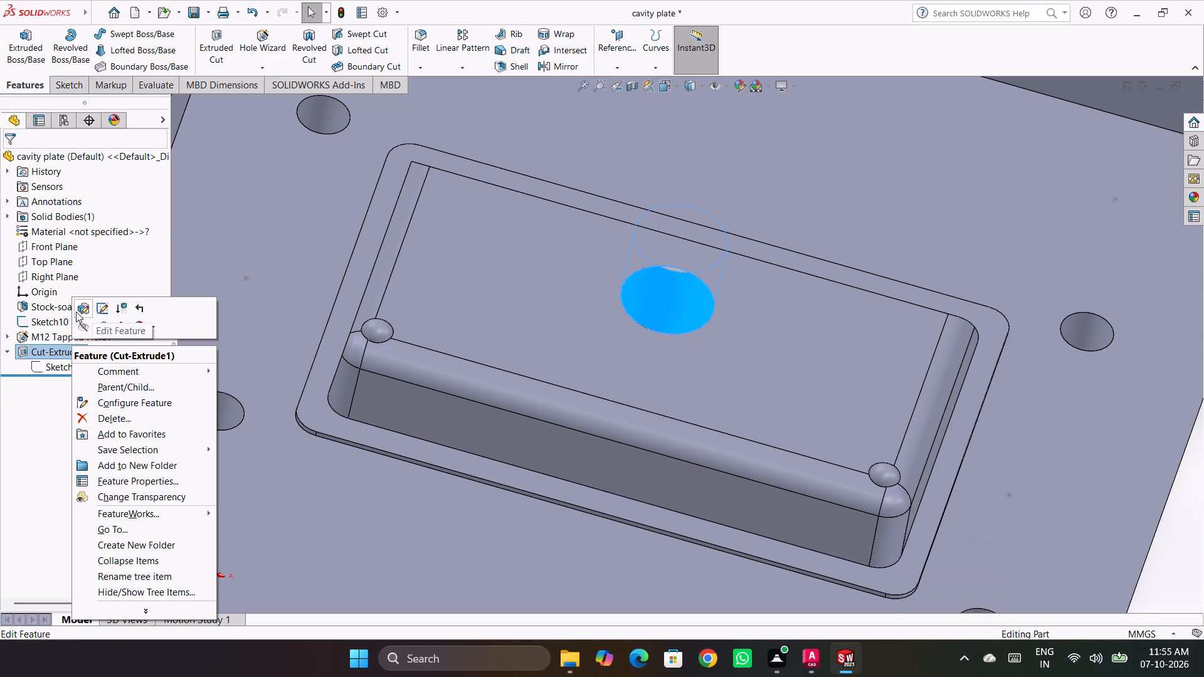
left_click(80, 308)
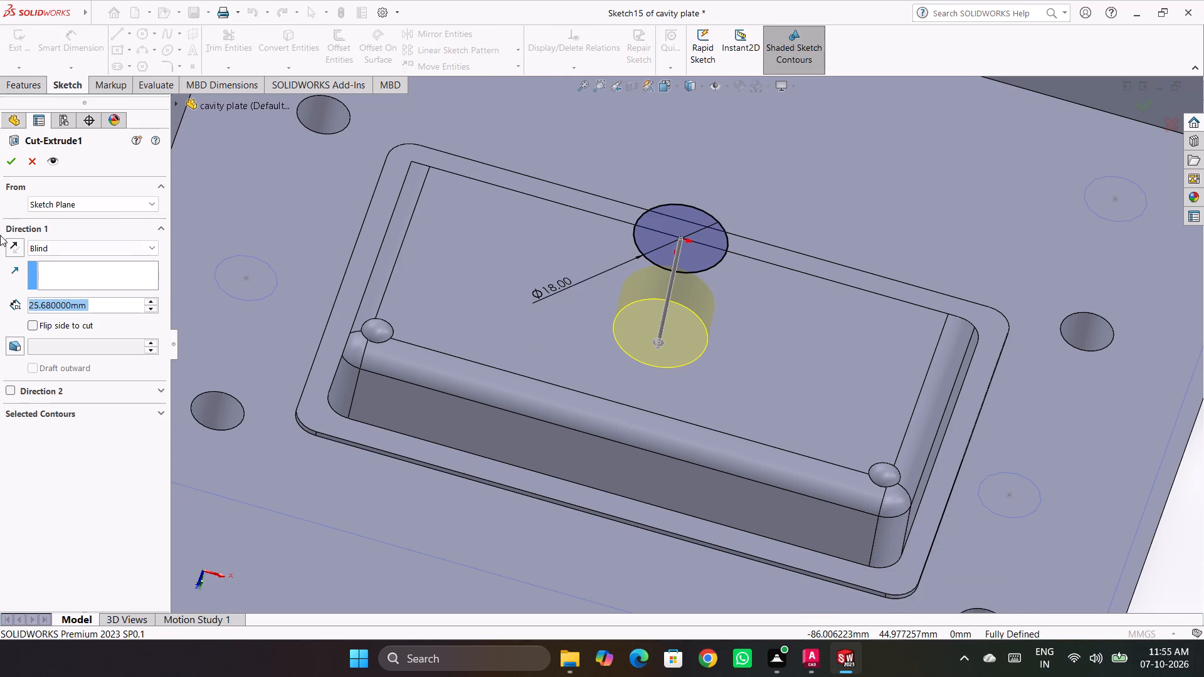
left_click(126, 247)
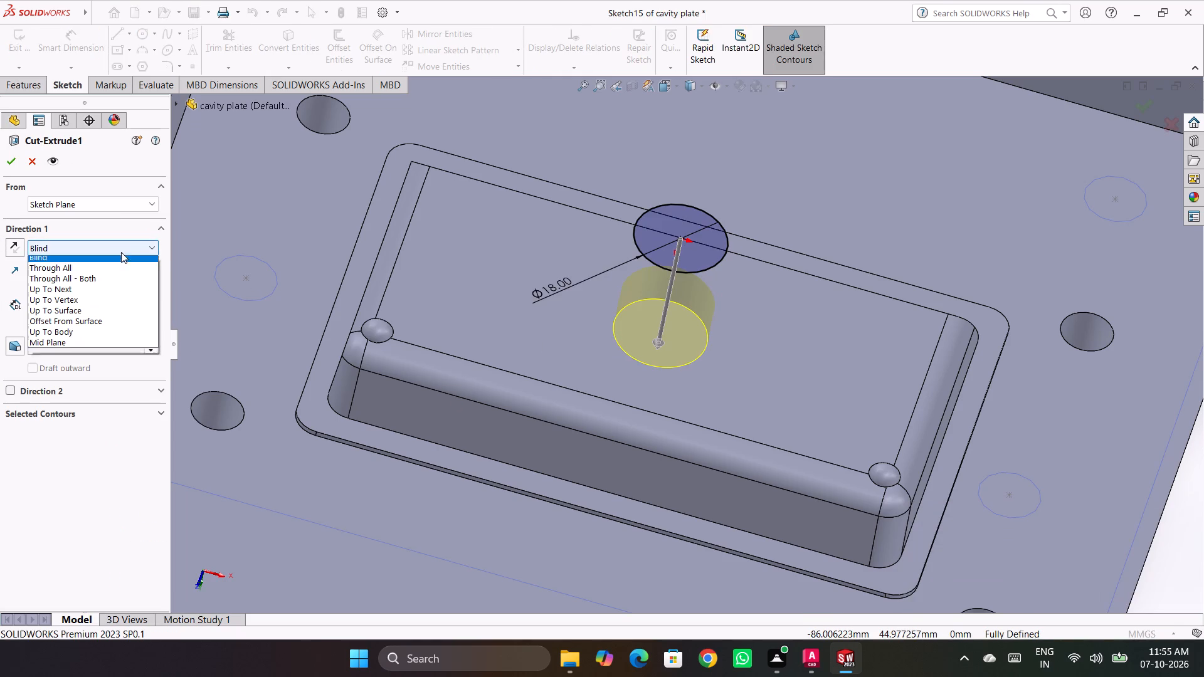
left_click(107, 268)
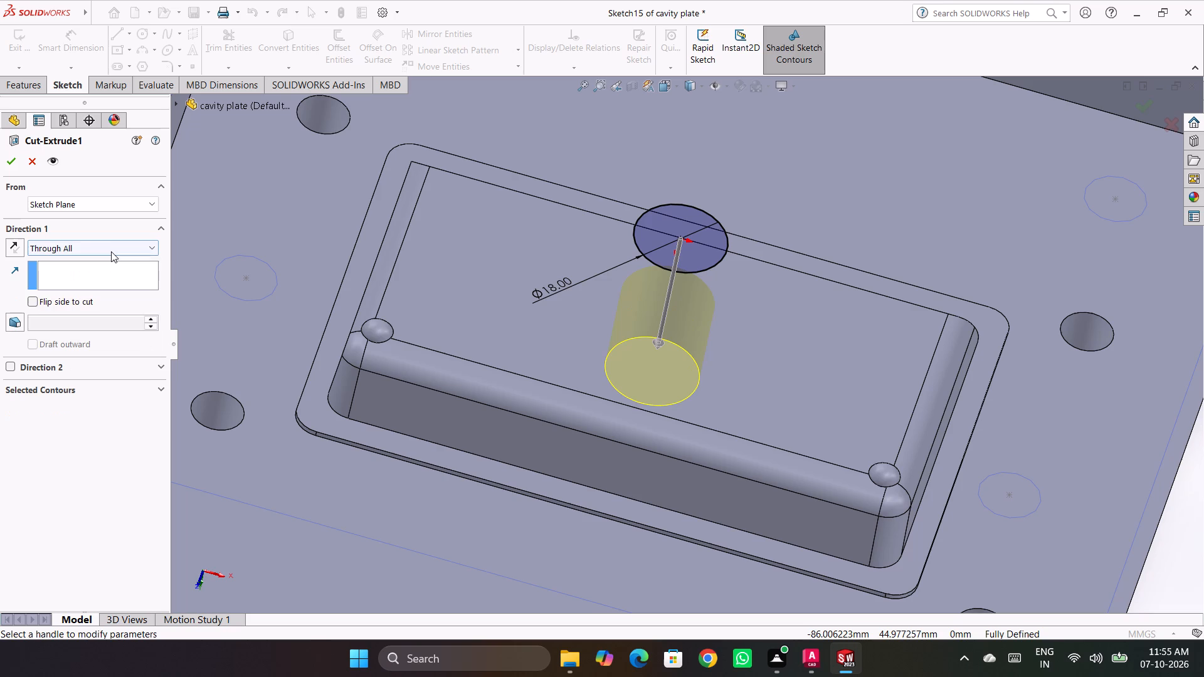
left_click(111, 250)
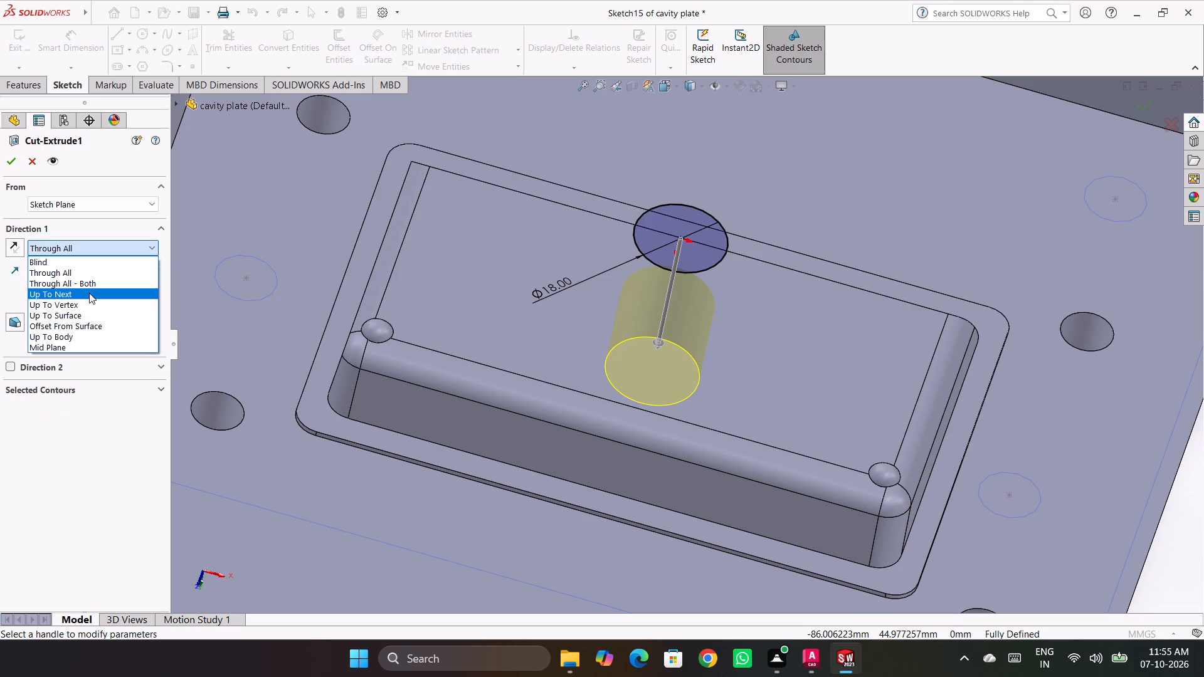
left_click(89, 293)
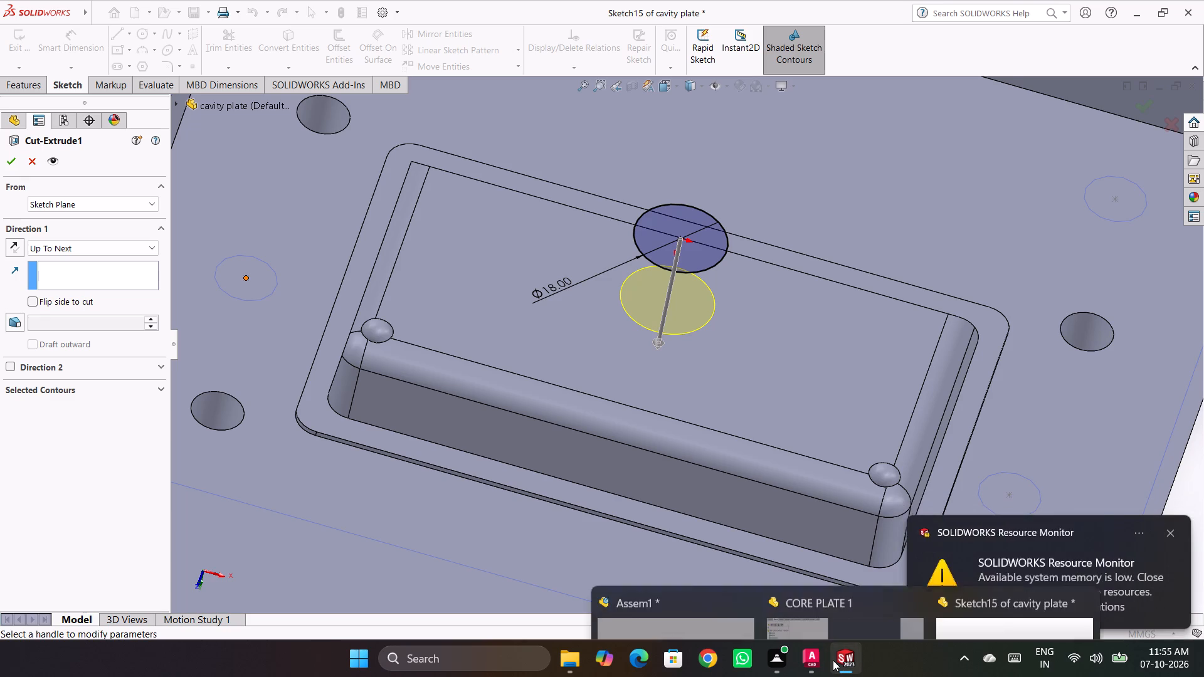
Switch to the AutoCAD mould drawing, examine the sprue bush section through the cavity plate, and return to the part.
left_click(815, 664)
scroll(853, 552, "down", 2)
scroll(858, 574, "up", 2)
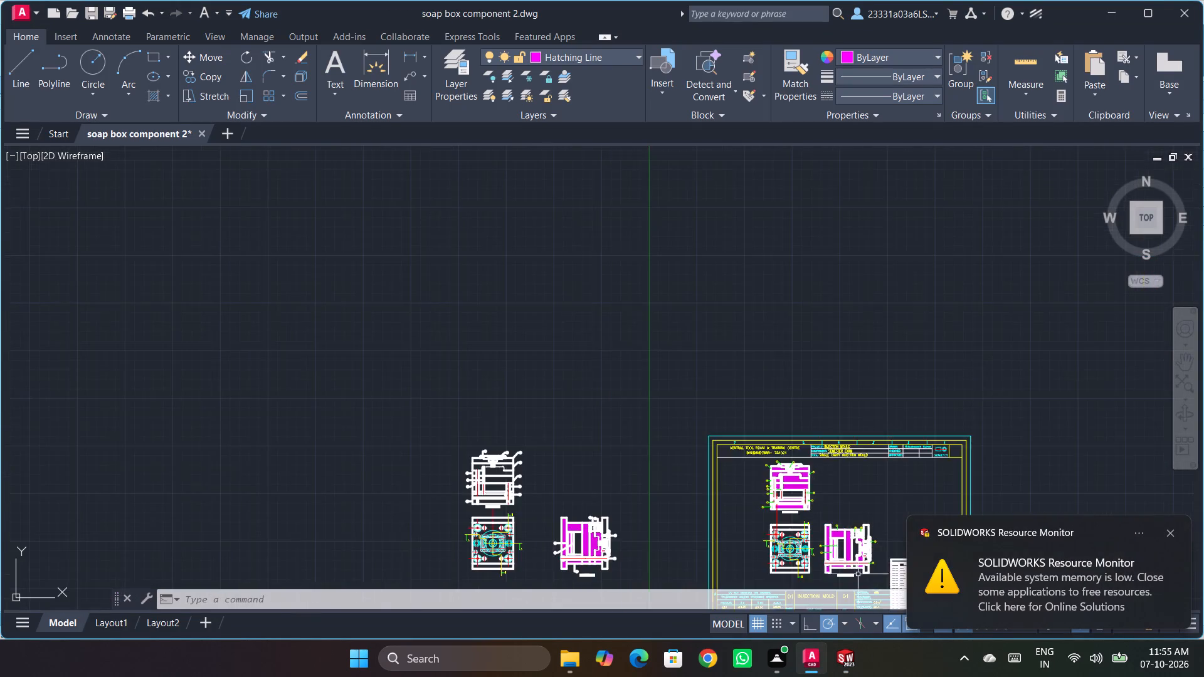
scroll(858, 574, "up", 2)
scroll(902, 450, "up", 2)
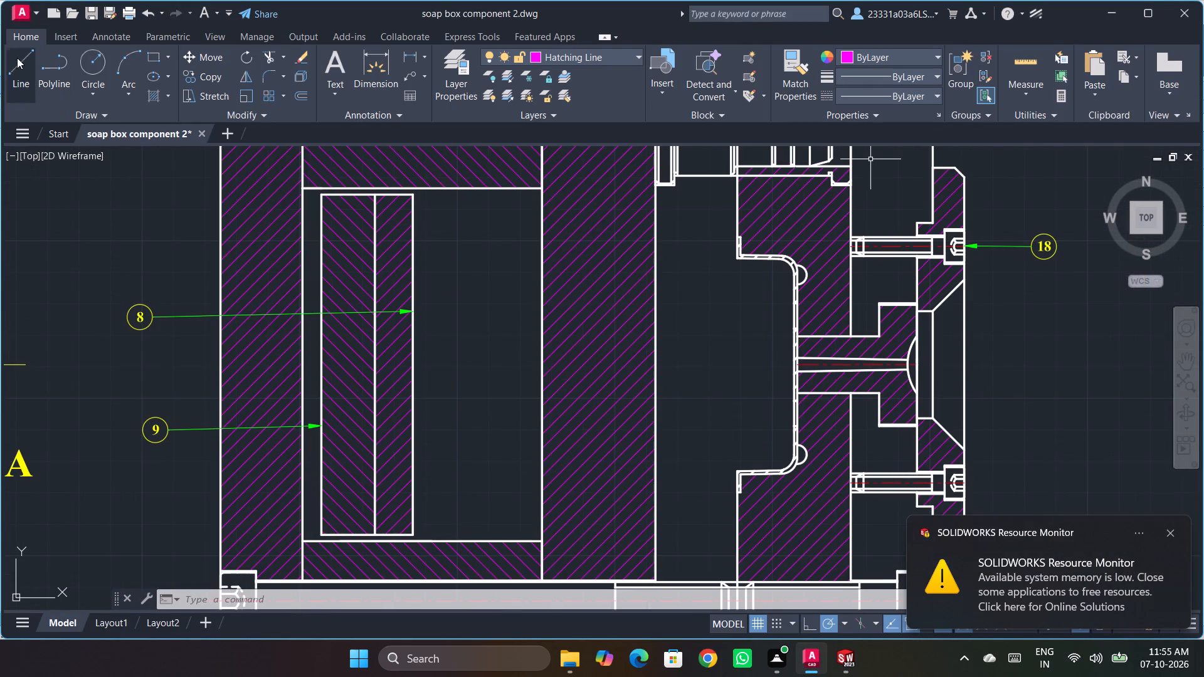
left_click(373, 64)
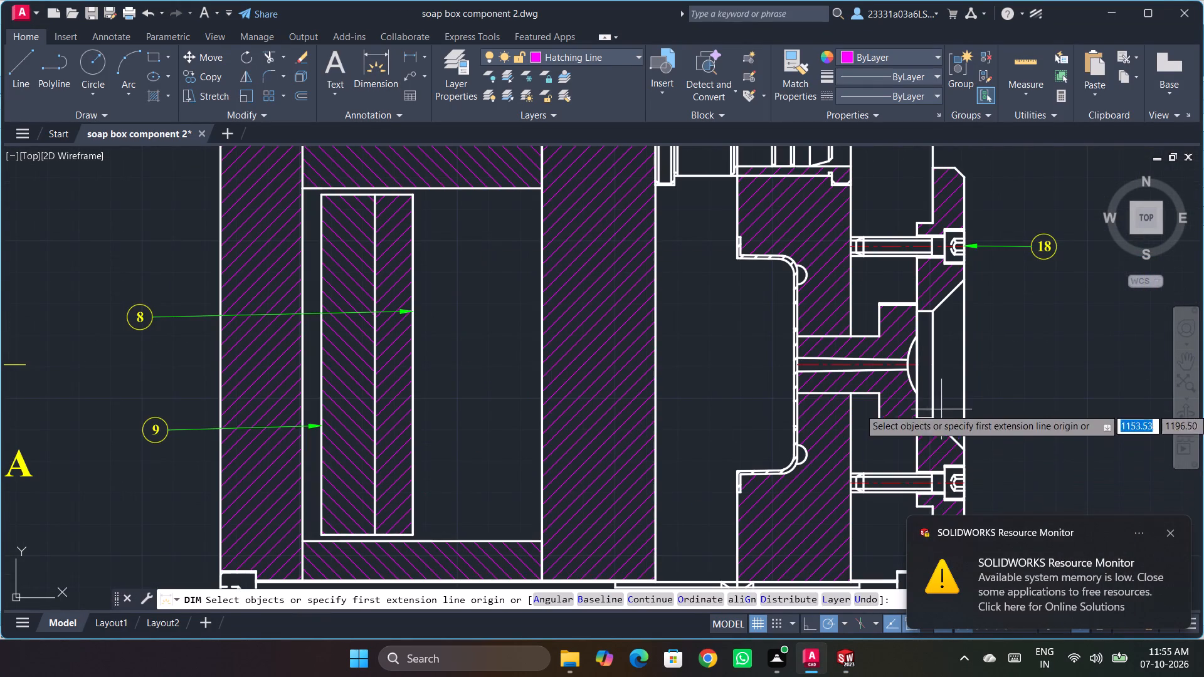
left_click(849, 396)
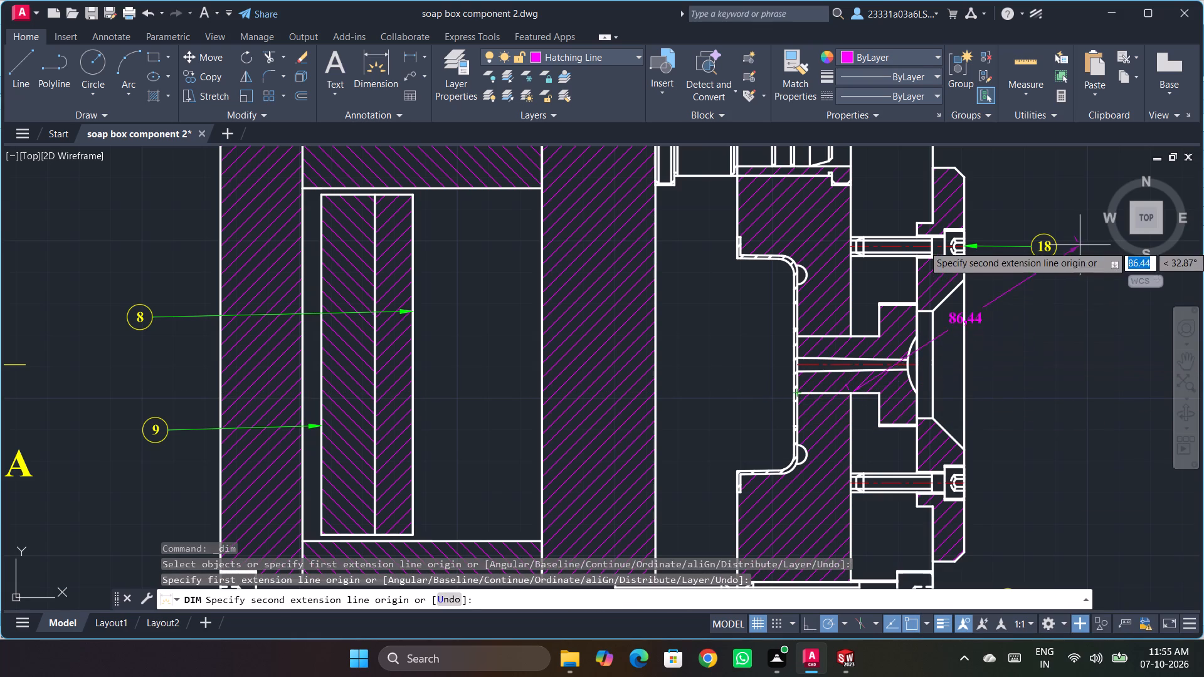
key("Escape")
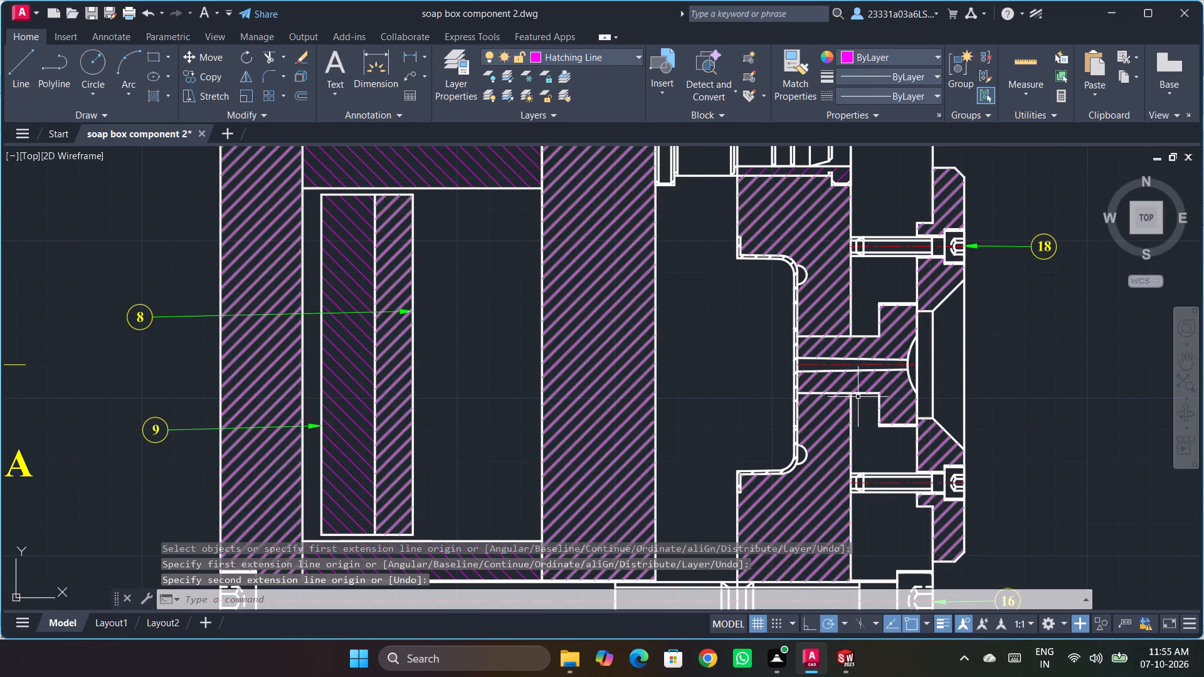
left_click(1119, 18)
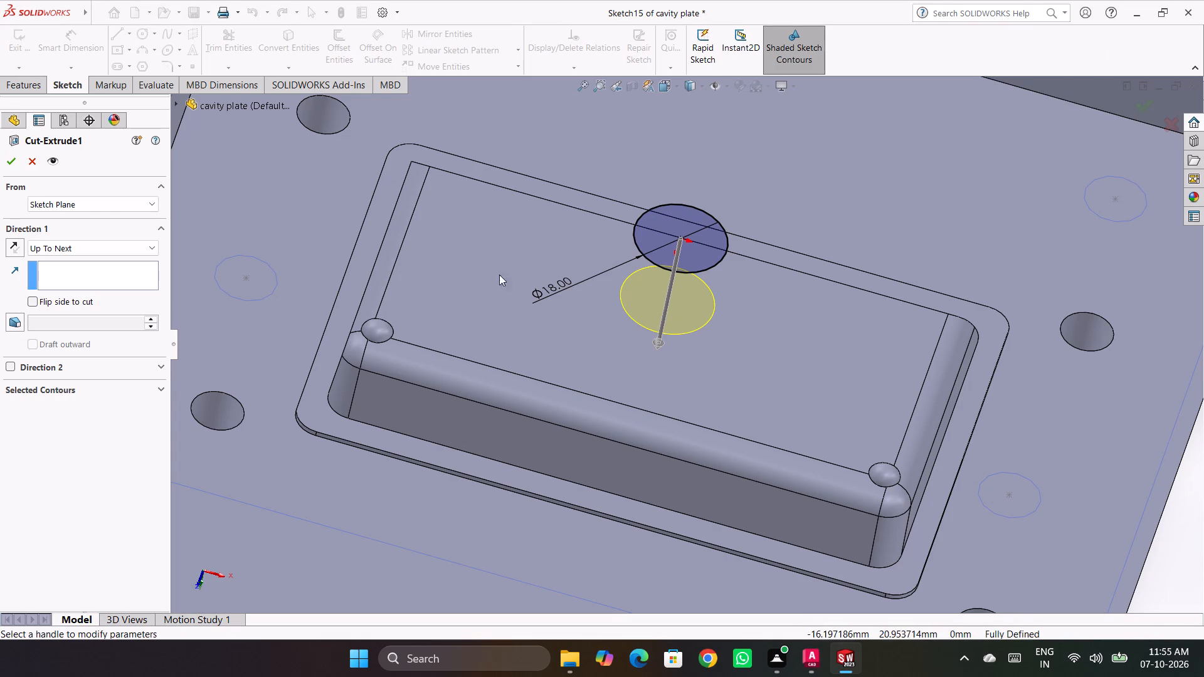
Change the central 18 mm hole's cut to a blind end condition with a depth of 17 mm.
left_click(75, 241)
left_click(73, 258)
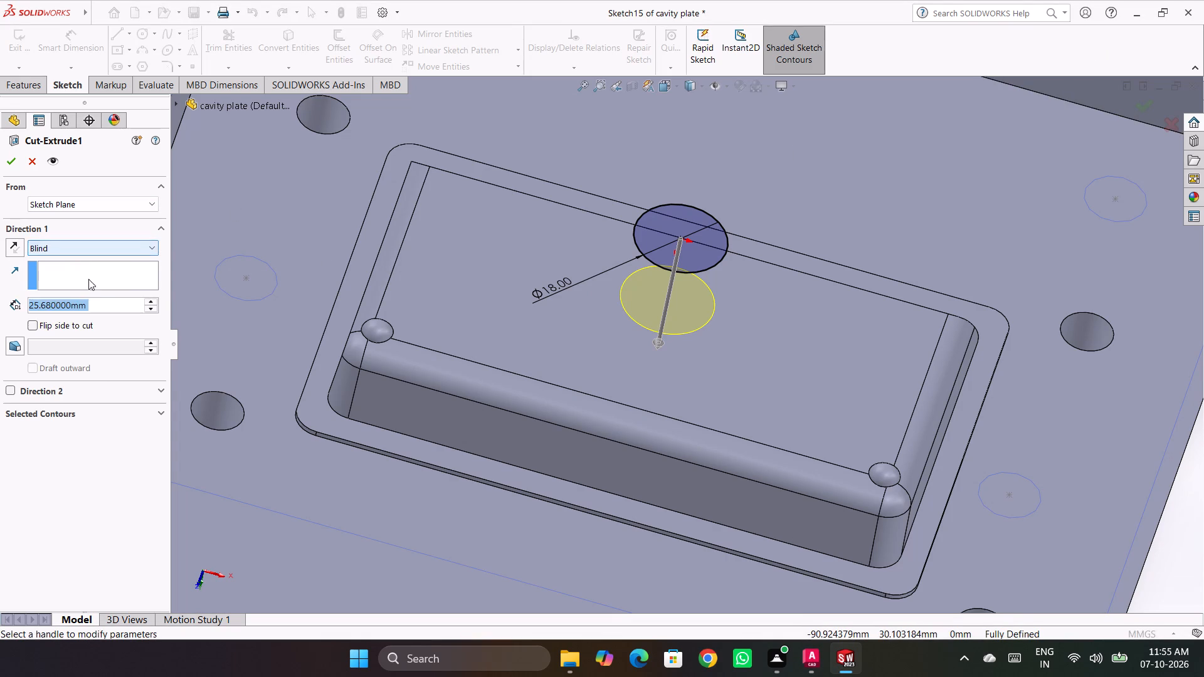
type("17")
key("Return")
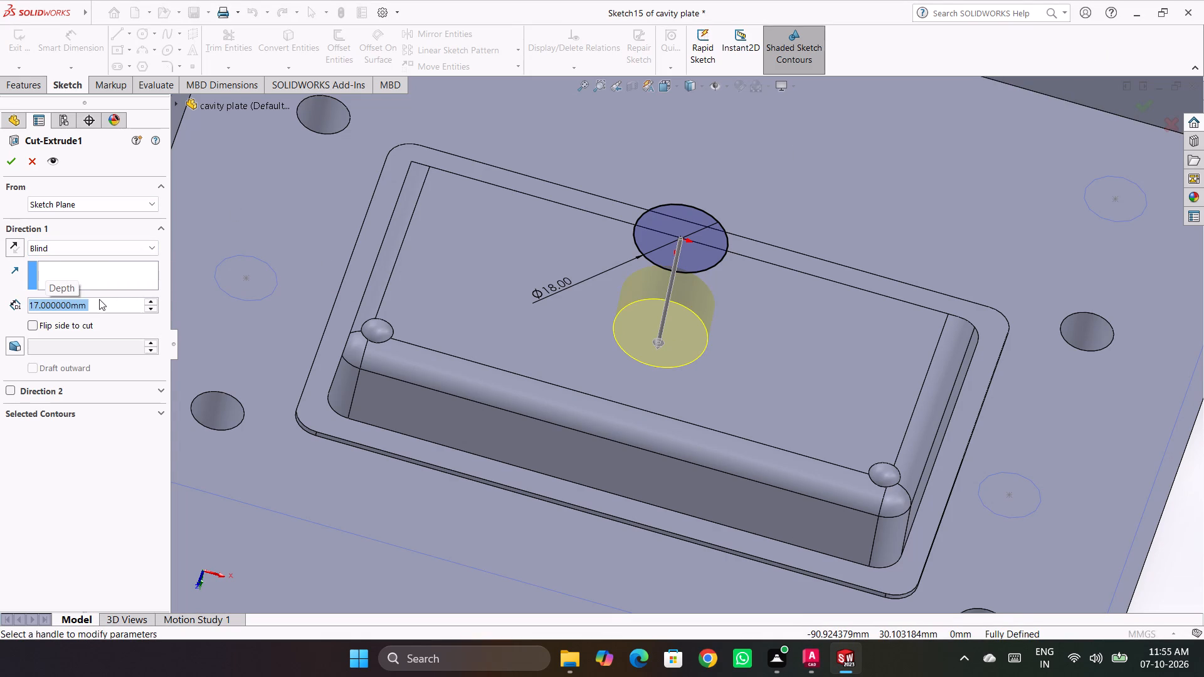
middle_click_drag(705, 365, 673, 394)
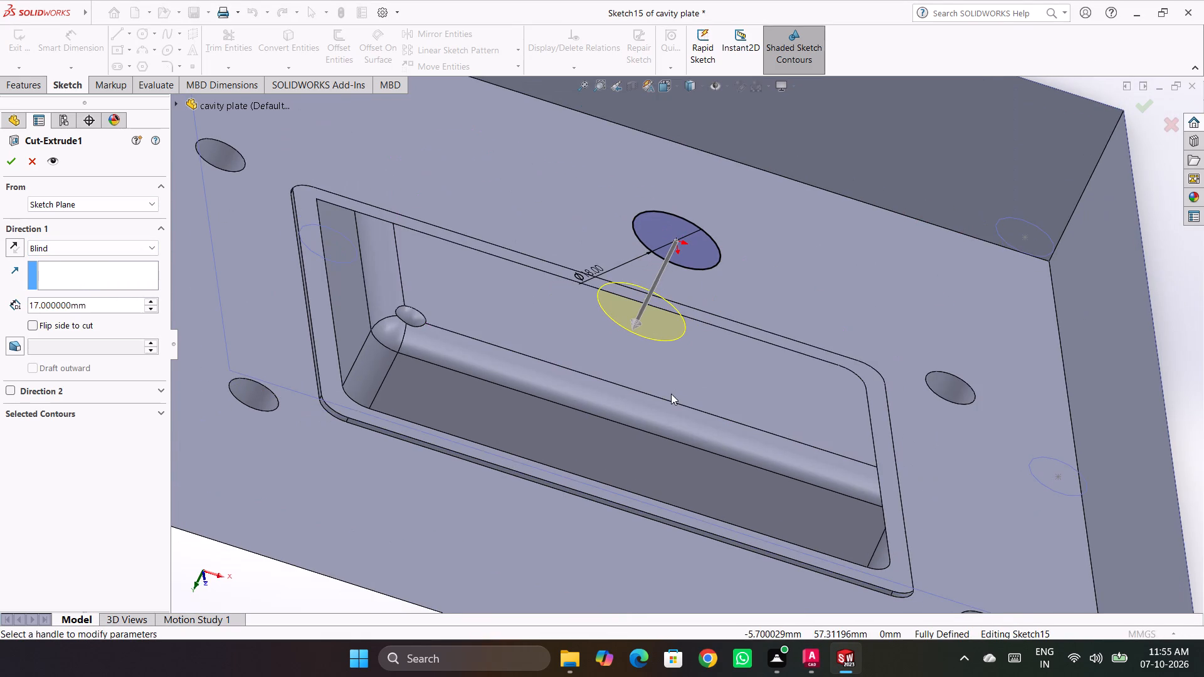
middle_click_drag(669, 397, 648, 466)
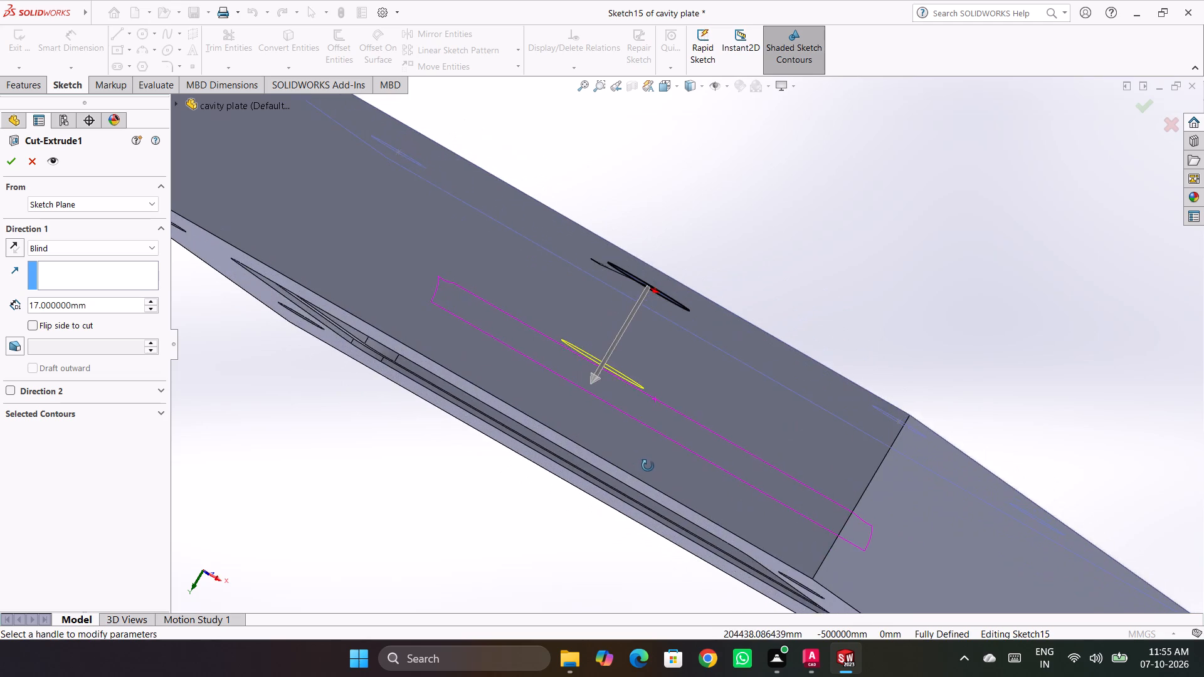
middle_click_drag(648, 466, 695, 387)
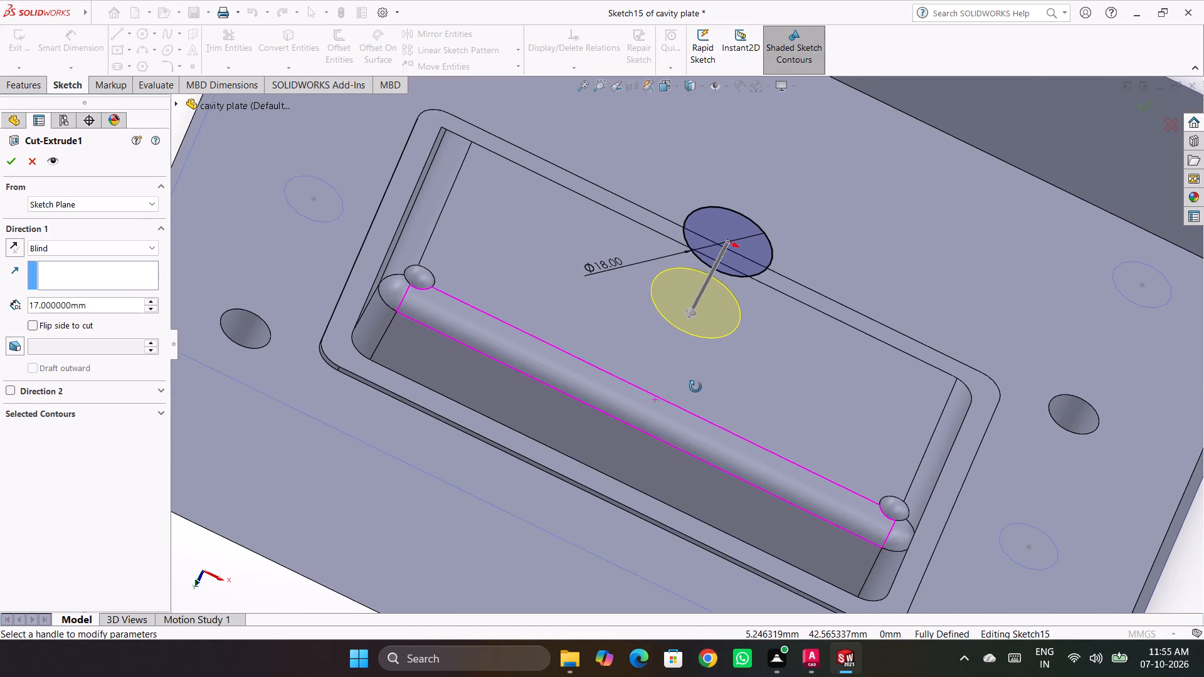
middle_click_drag(695, 387, 695, 385)
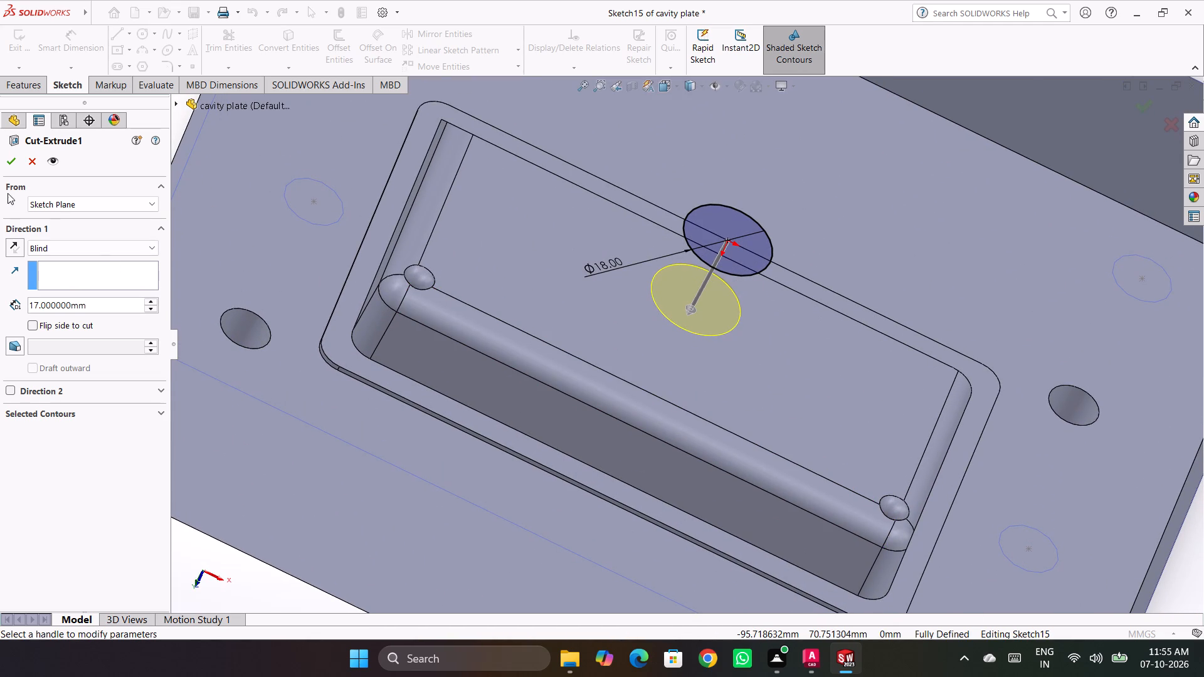
left_click(16, 157)
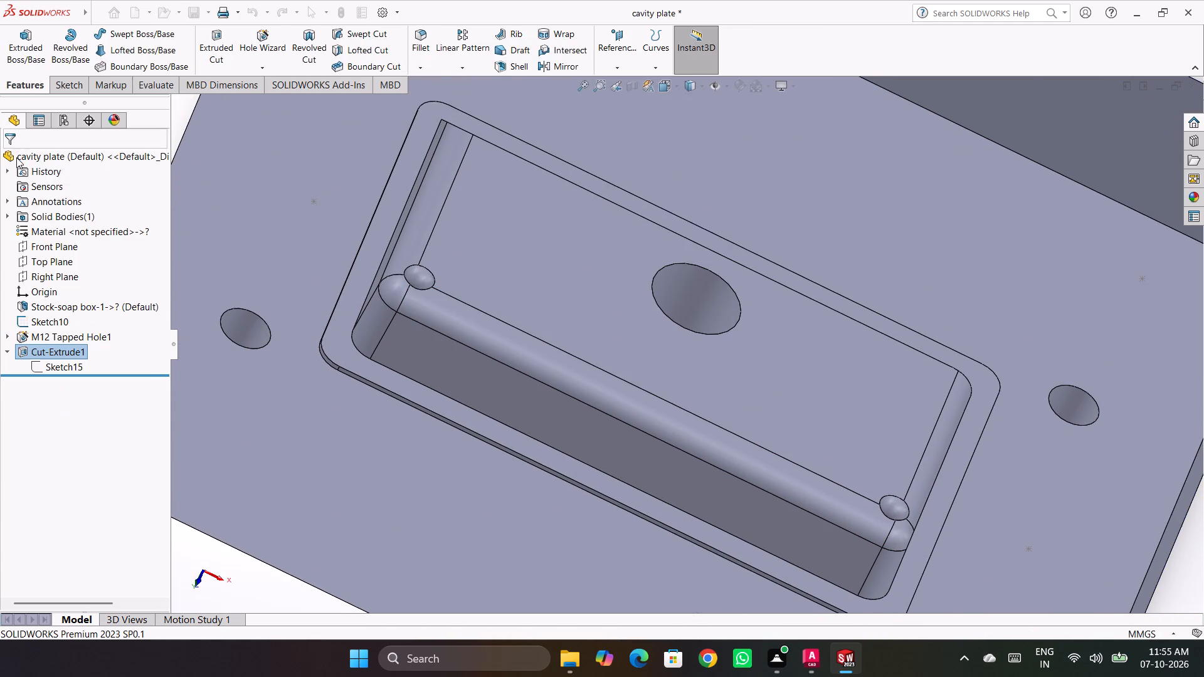
Examine the central hole up close from the cavity side, including its depth dimension, and from the plate's flat face.
left_click(65, 352)
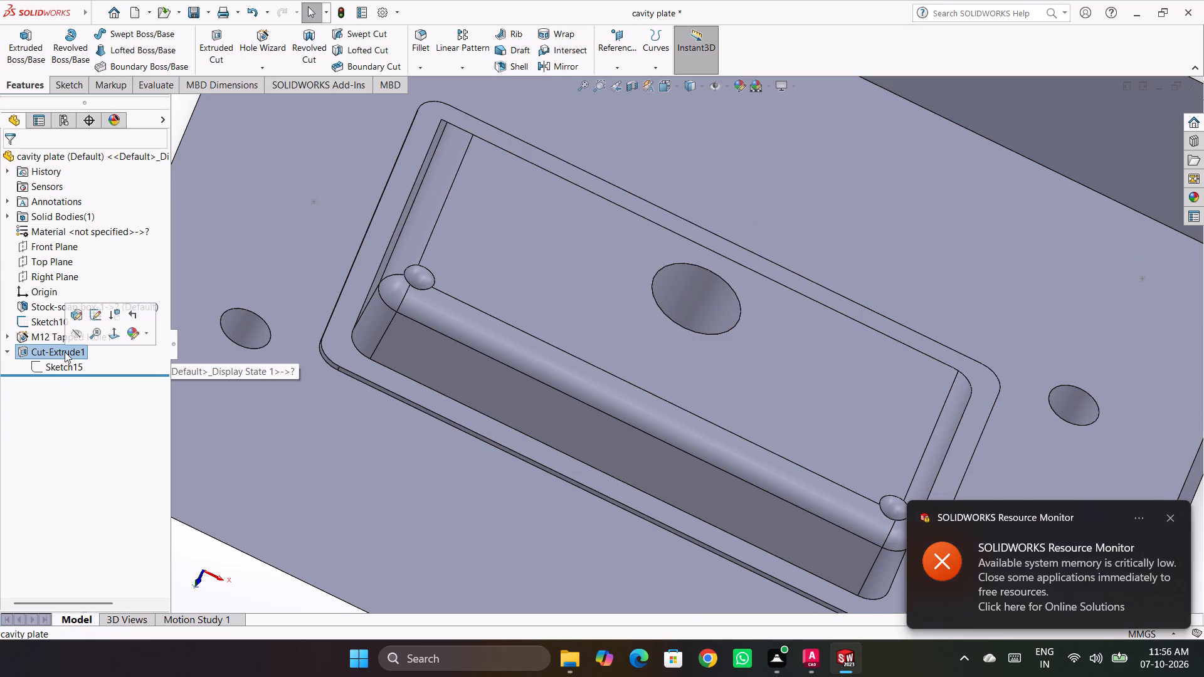
middle_click_drag(763, 354, 728, 318)
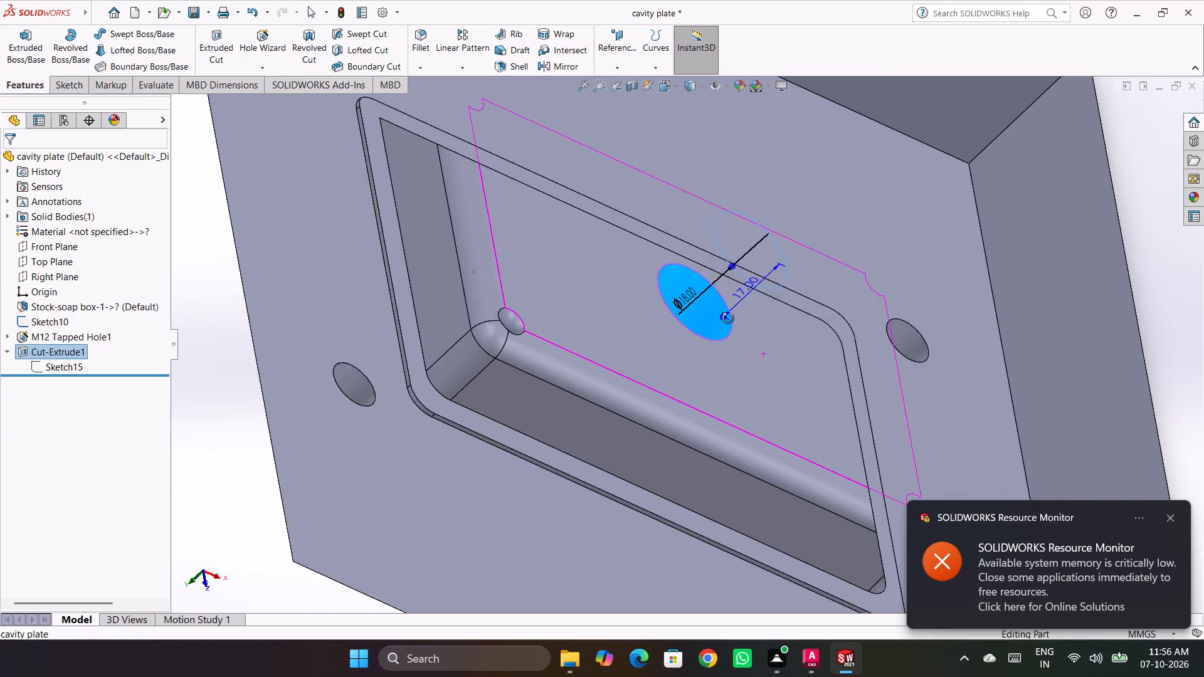
middle_click_drag(728, 318, 732, 317)
scroll(728, 318, "up", 5)
scroll(669, 333, "down", 10)
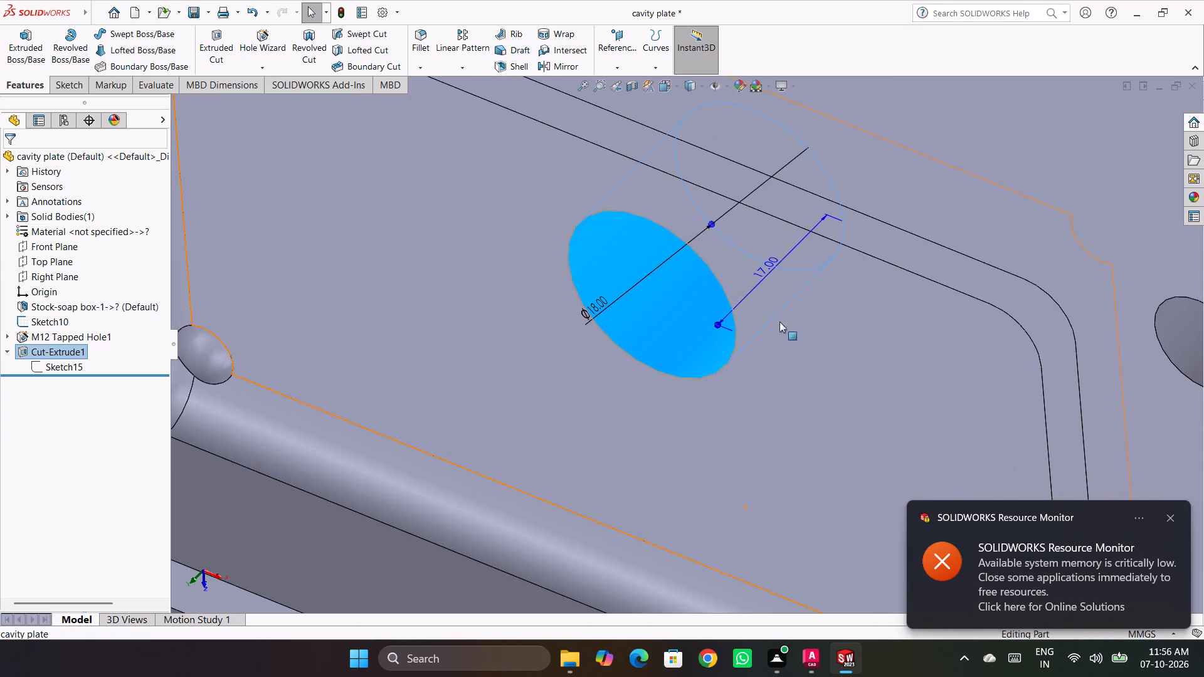
scroll(725, 328, "down", 5)
left_click_drag(675, 335, 663, 360)
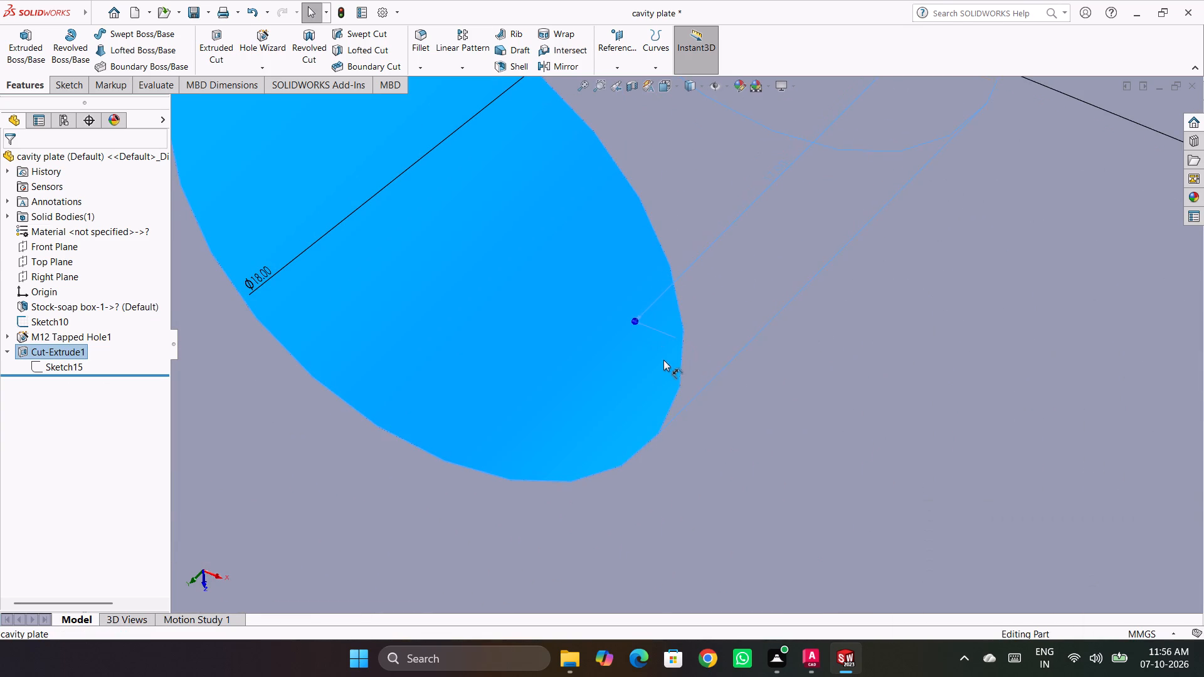
left_click_drag(663, 360, 633, 366)
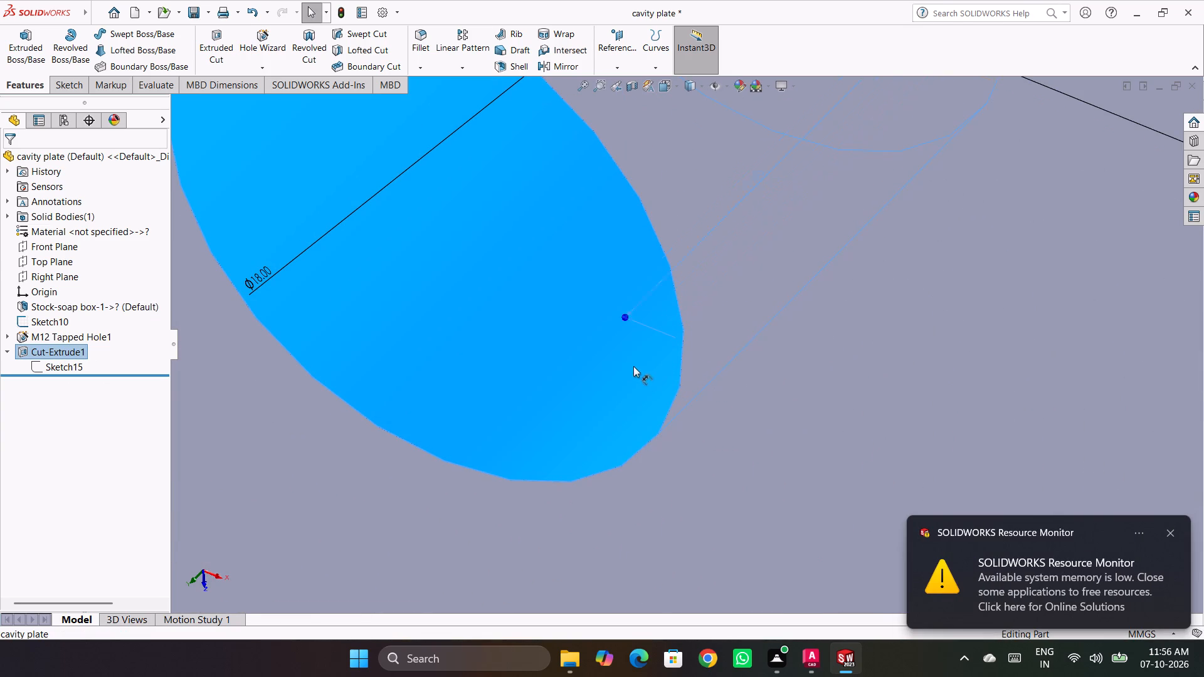
left_click_drag(633, 366, 586, 357)
left_click(514, 401)
scroll(519, 469, "up", 5)
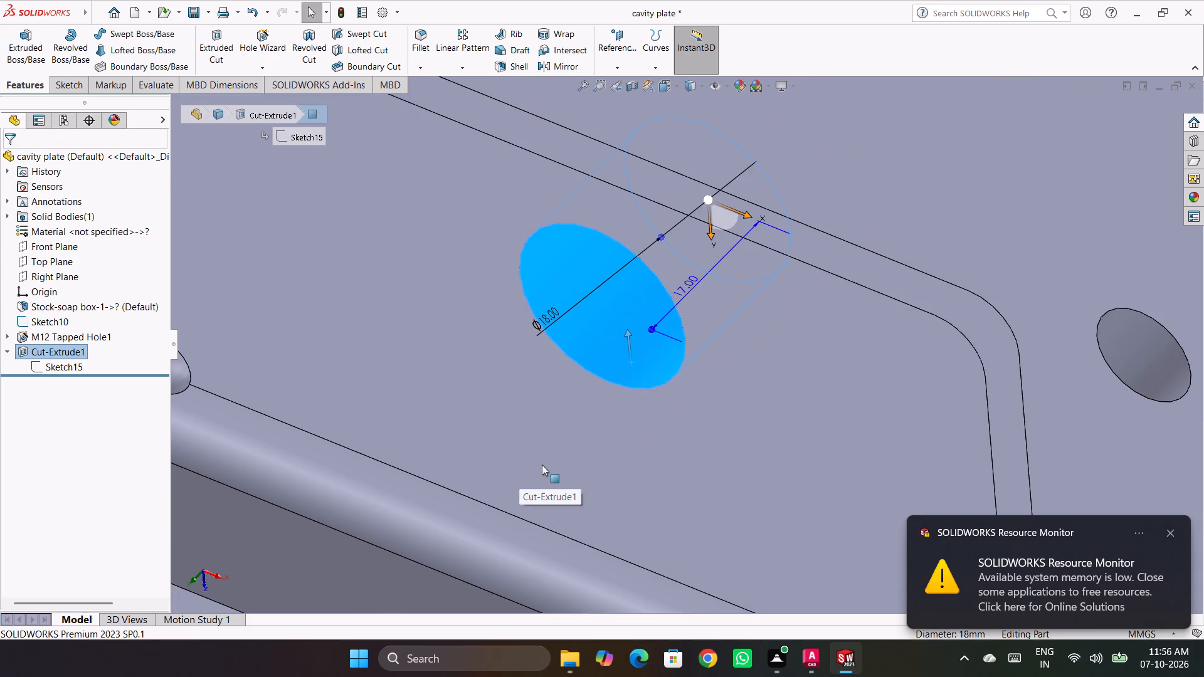
left_click(542, 464)
scroll(587, 415, "up", 5)
scroll(559, 441, "down", 6)
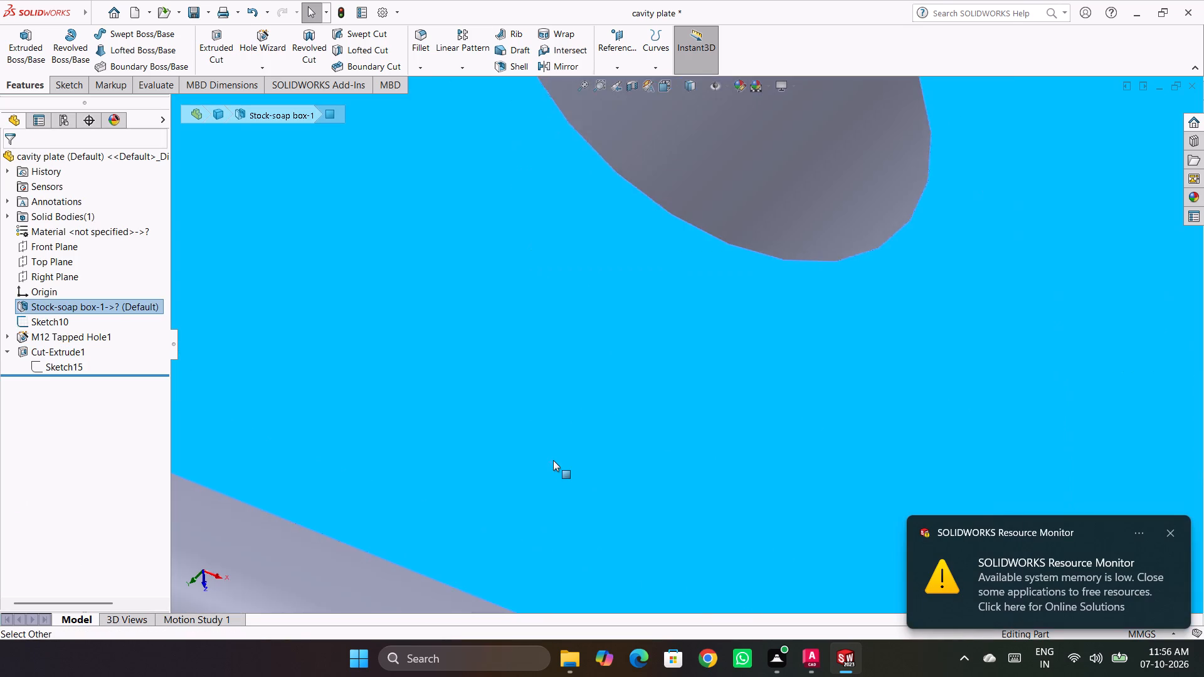
scroll(553, 460, "down", 3)
scroll(552, 460, "up", 20)
scroll(552, 460, "up", 2)
left_click(974, 333)
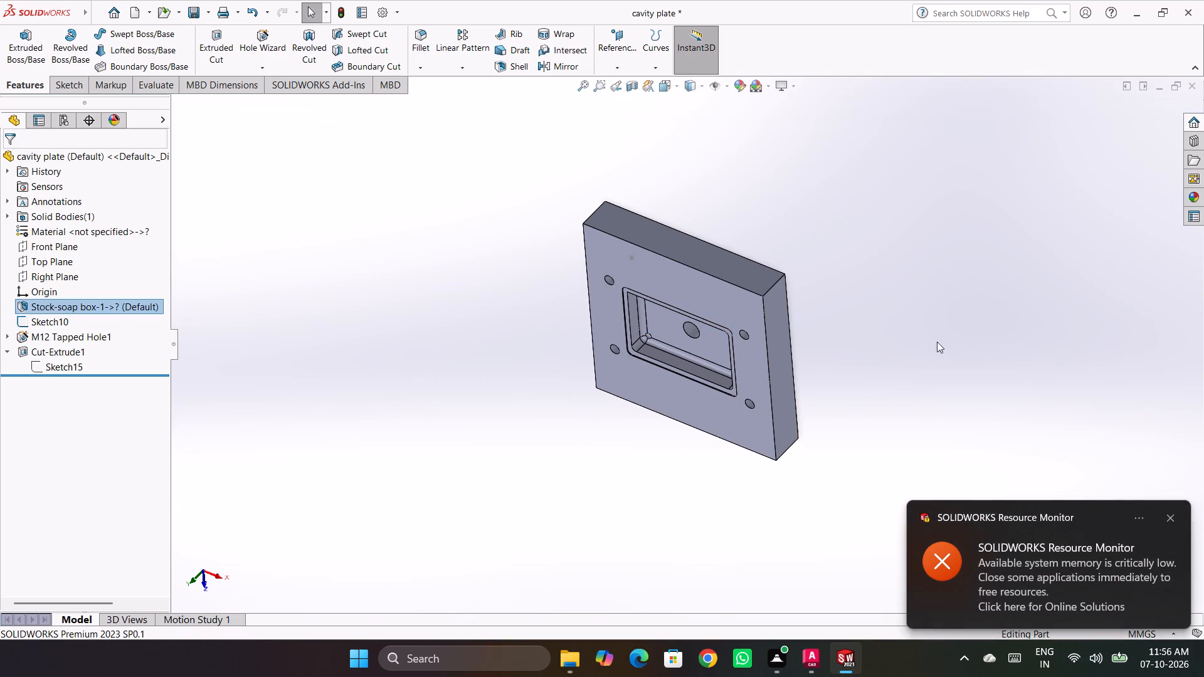
middle_click_drag(625, 433, 679, 199)
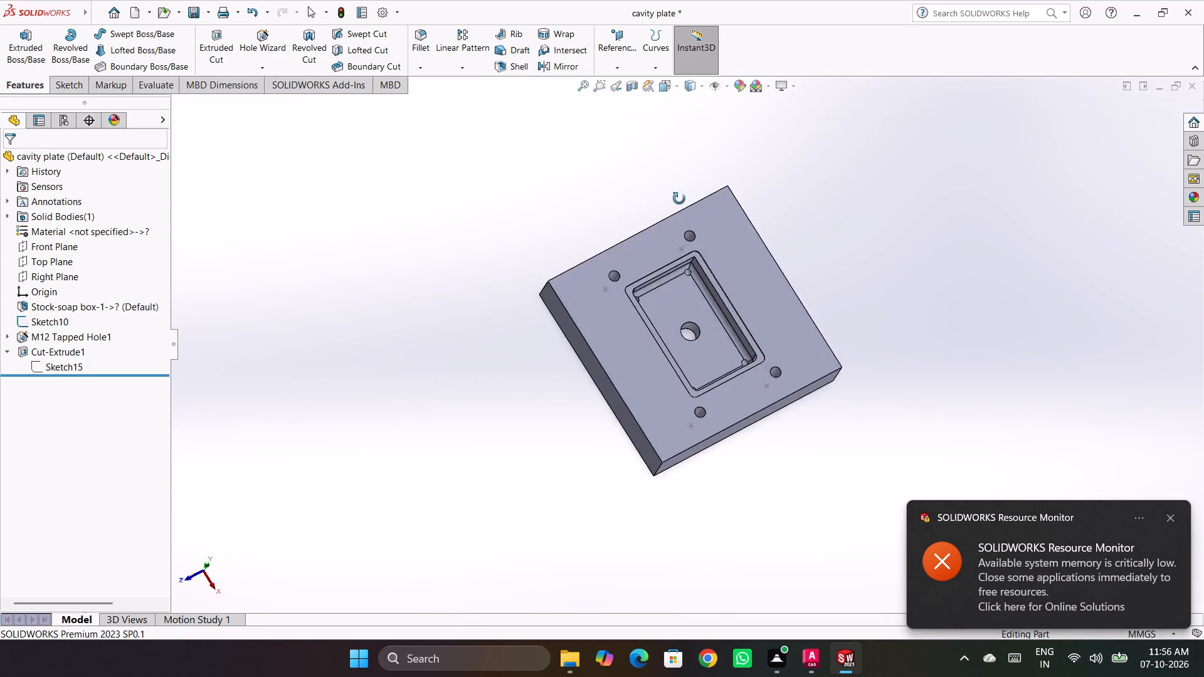
middle_click_drag(679, 199, 440, 226)
scroll(356, 226, "up", 1)
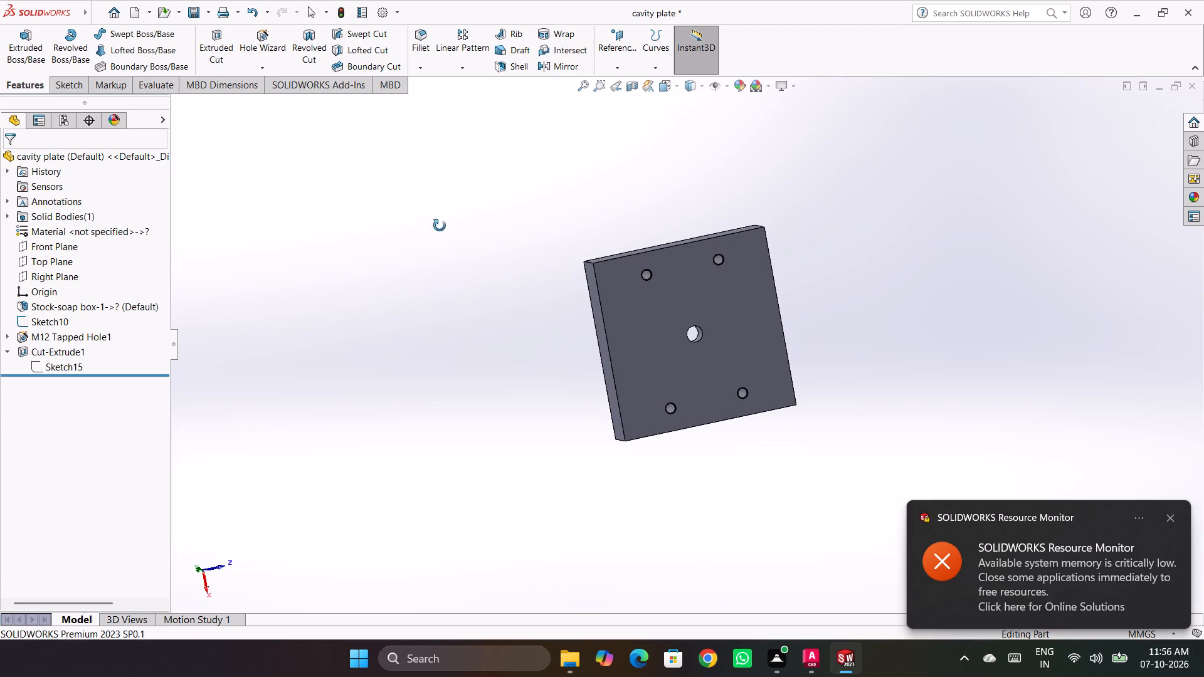
middle_click_drag(440, 226, 441, 227)
left_click(1168, 521)
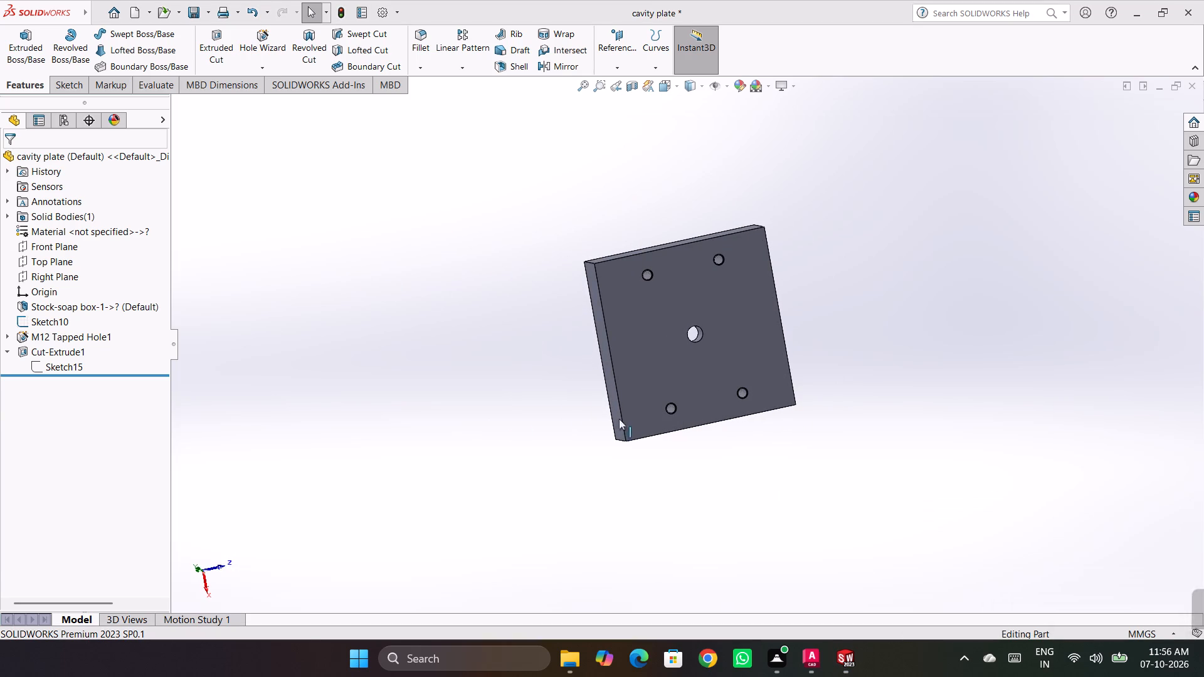
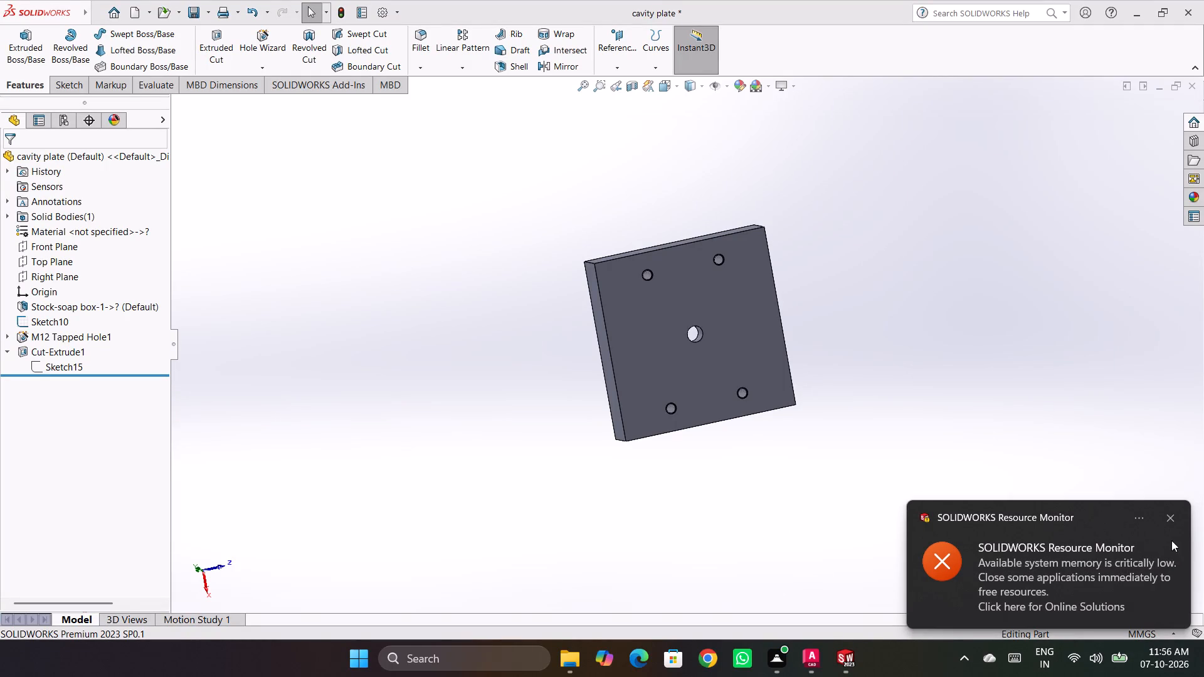
Dismiss the Resource Monitor notifications.
left_click(1171, 522)
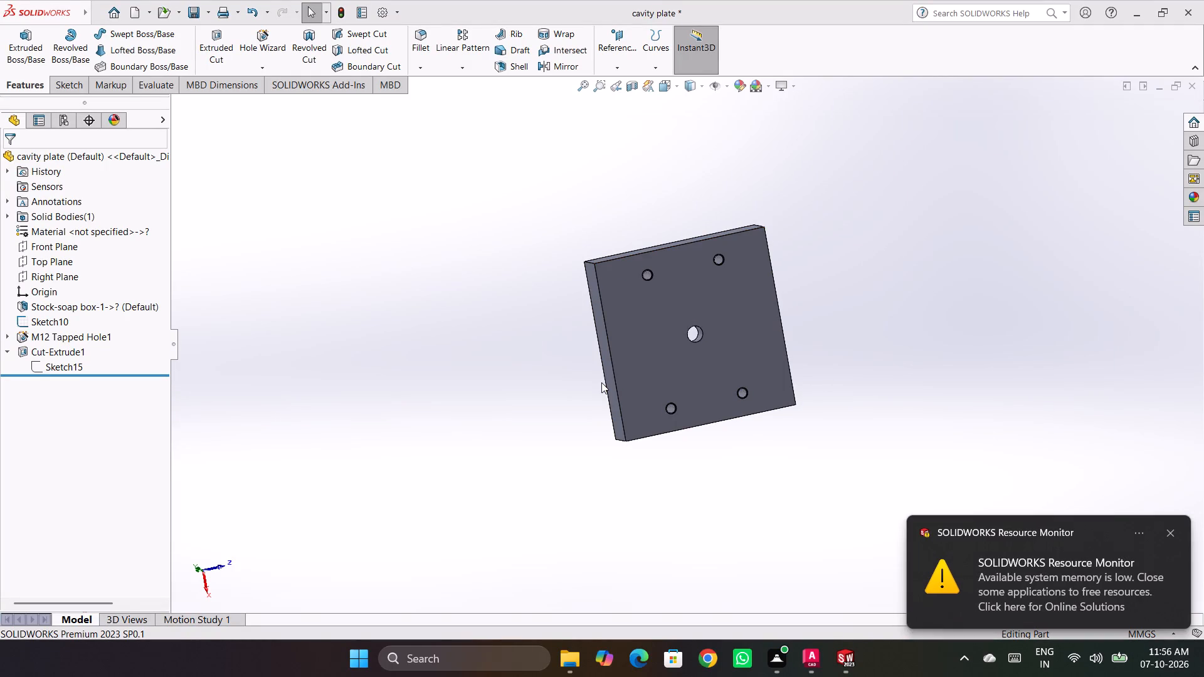
left_click(1167, 531)
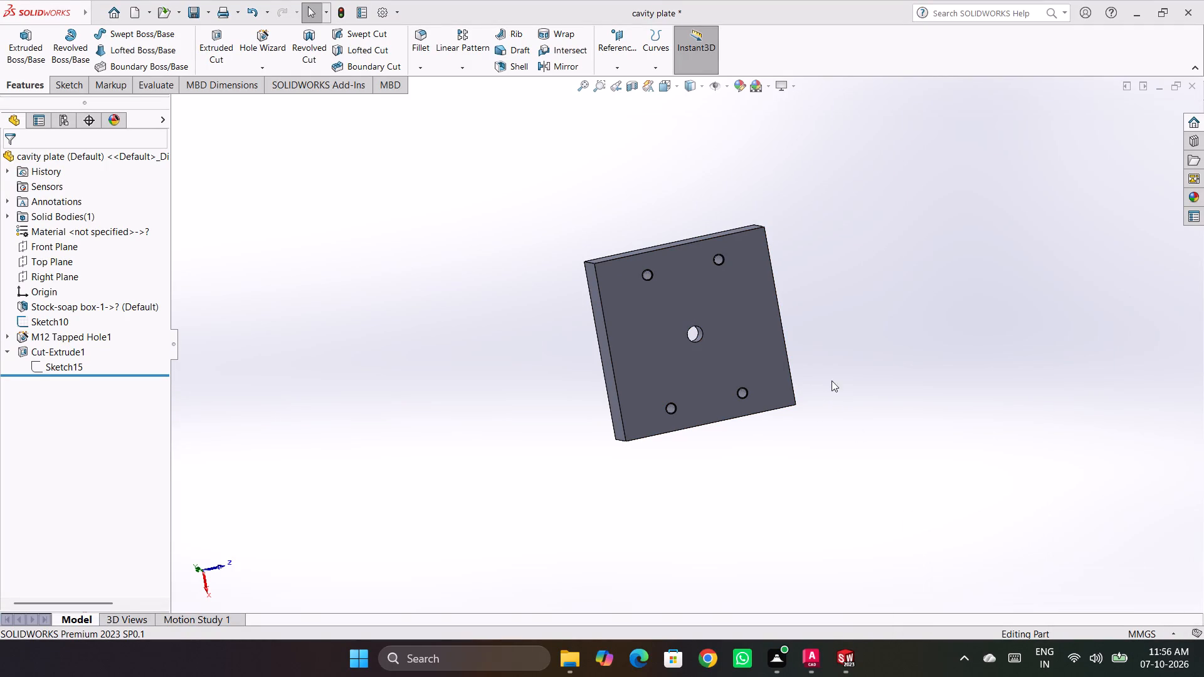
Open a sketch on the plate's flat face and draw two circles, about 25 mm and 22 mm in diameter, near its upper corners.
right_click(732, 315)
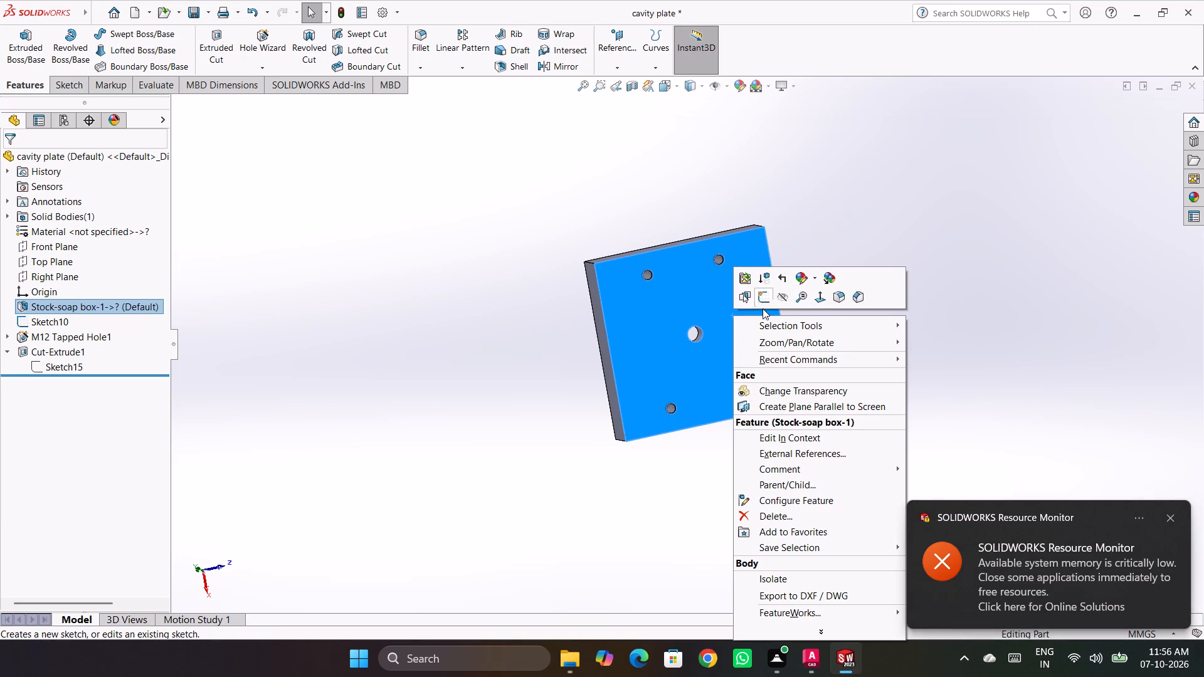
left_click(763, 303)
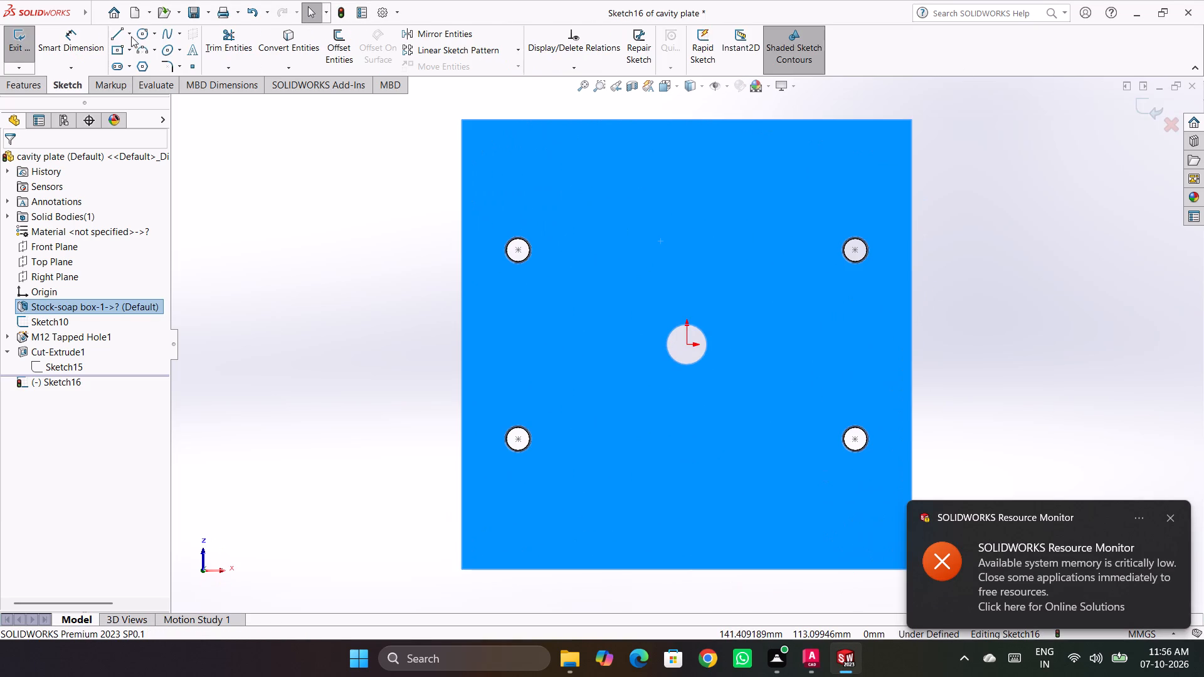
left_click(140, 31)
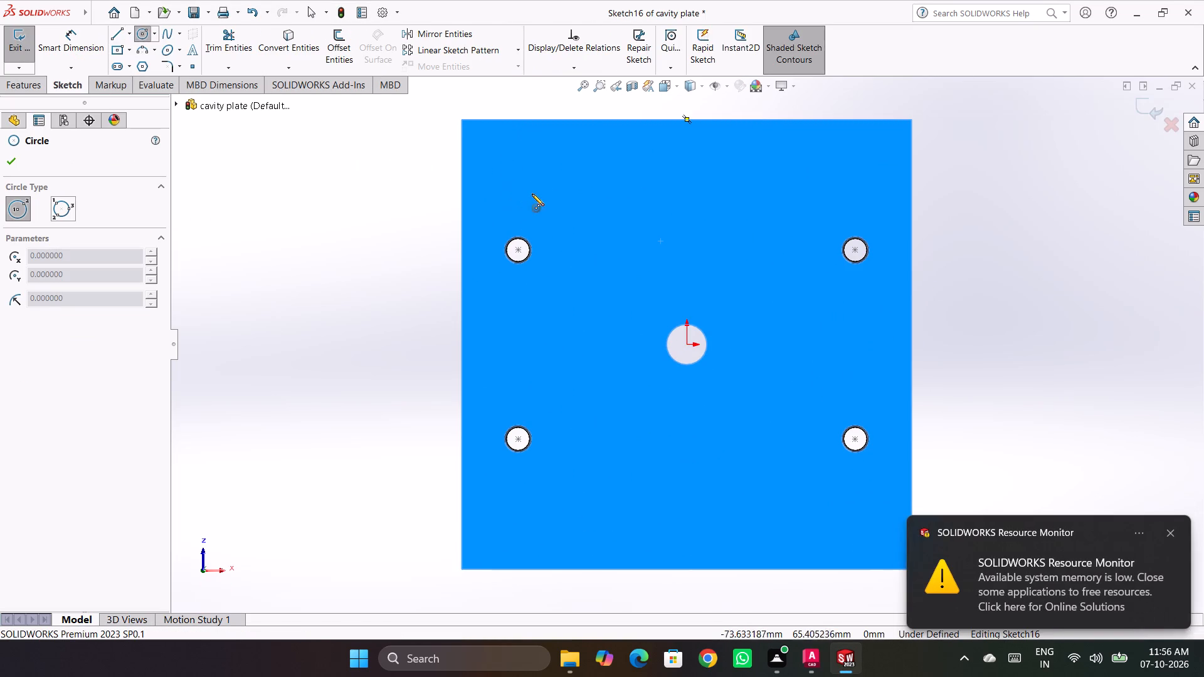
left_click(532, 159)
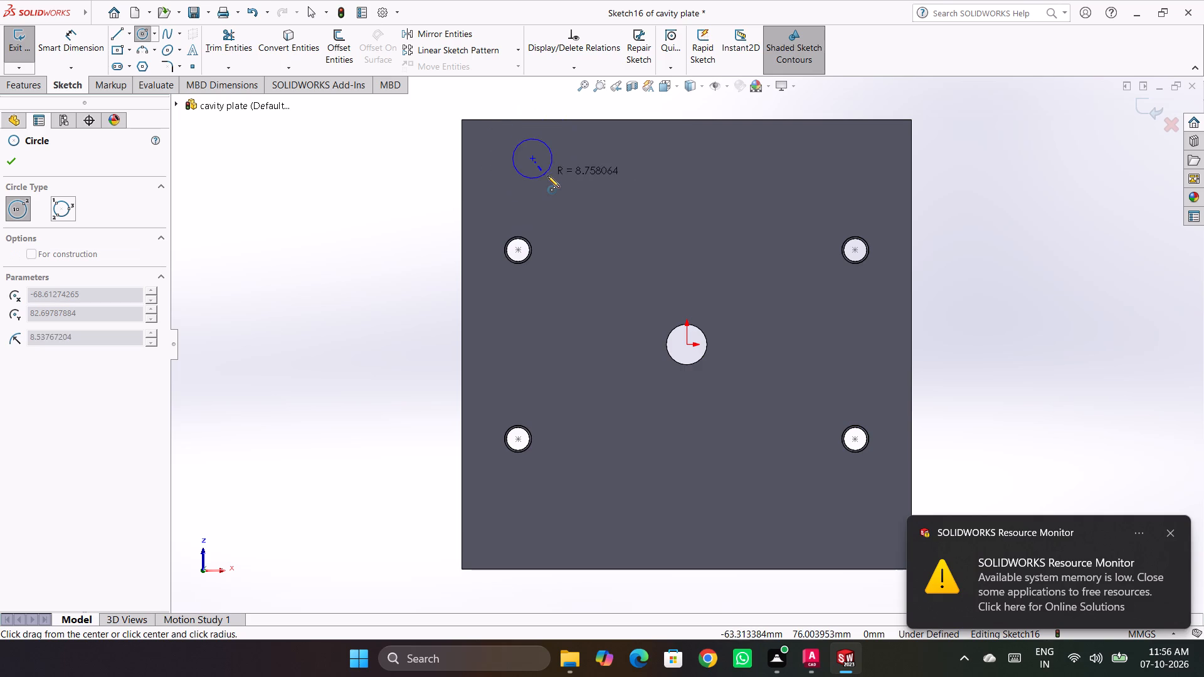
left_click(550, 180)
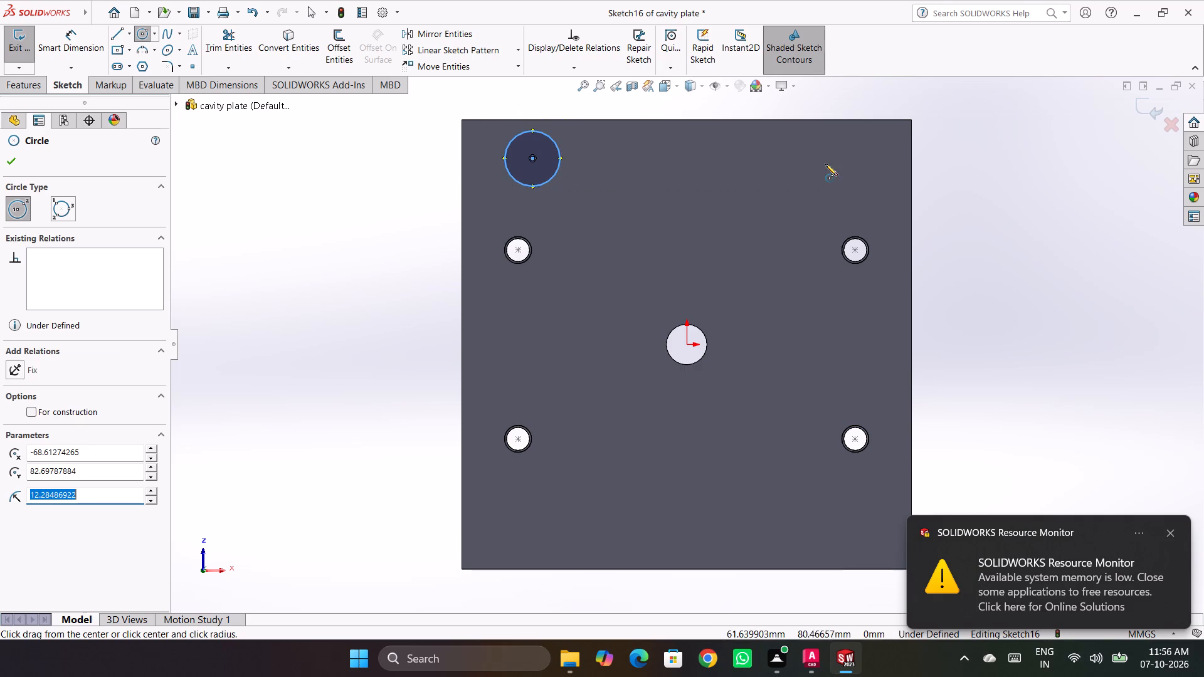
left_click(833, 160)
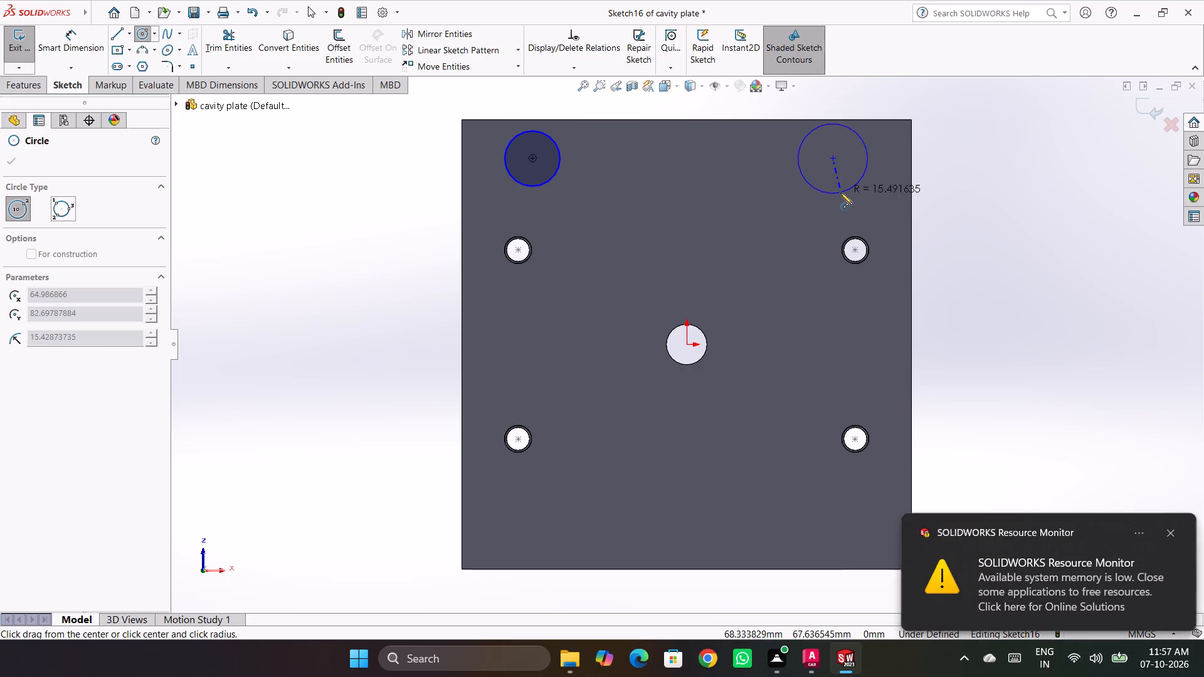
left_click(835, 183)
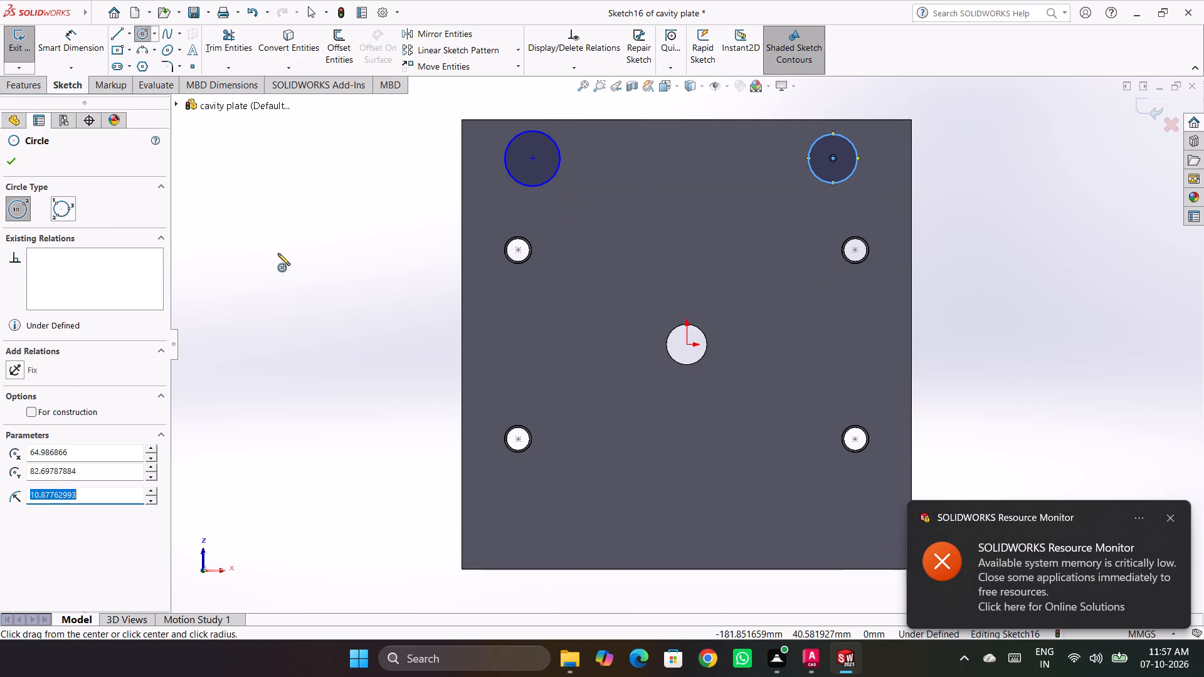
key("Escape")
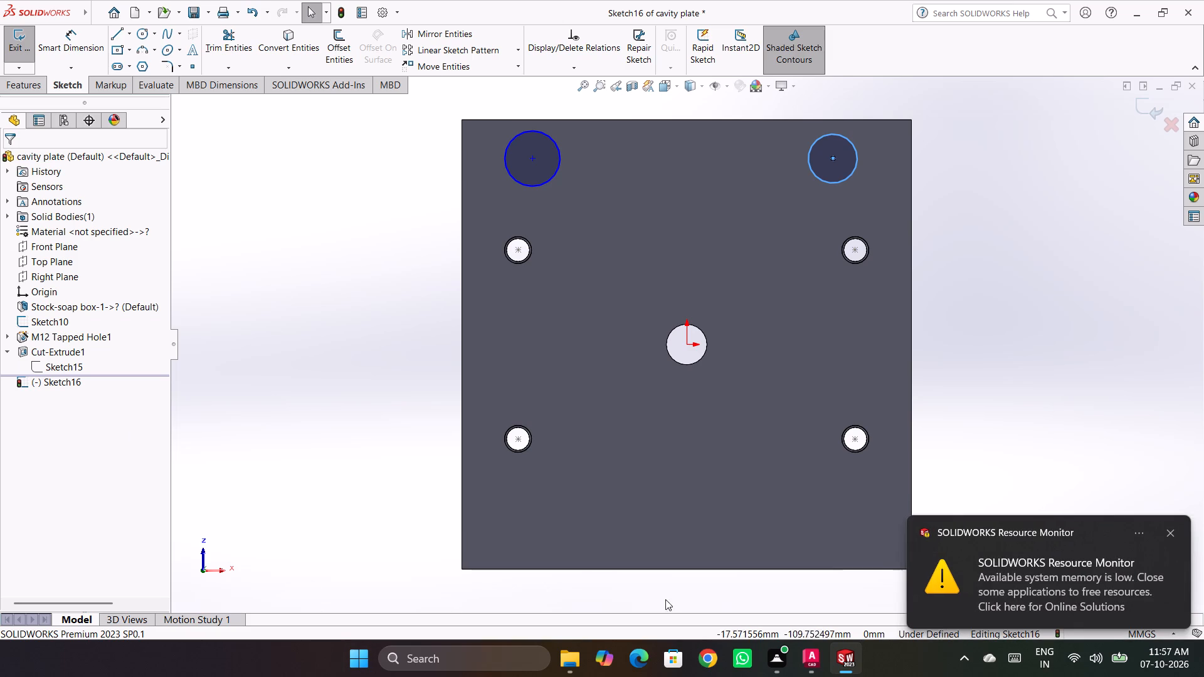
Switch to the AutoCAD mould drawing, measure the horizontal distance from the upper corner guide hole's centre to the mould centre, and return to the part.
left_click(810, 661)
scroll(653, 371, "down", 3)
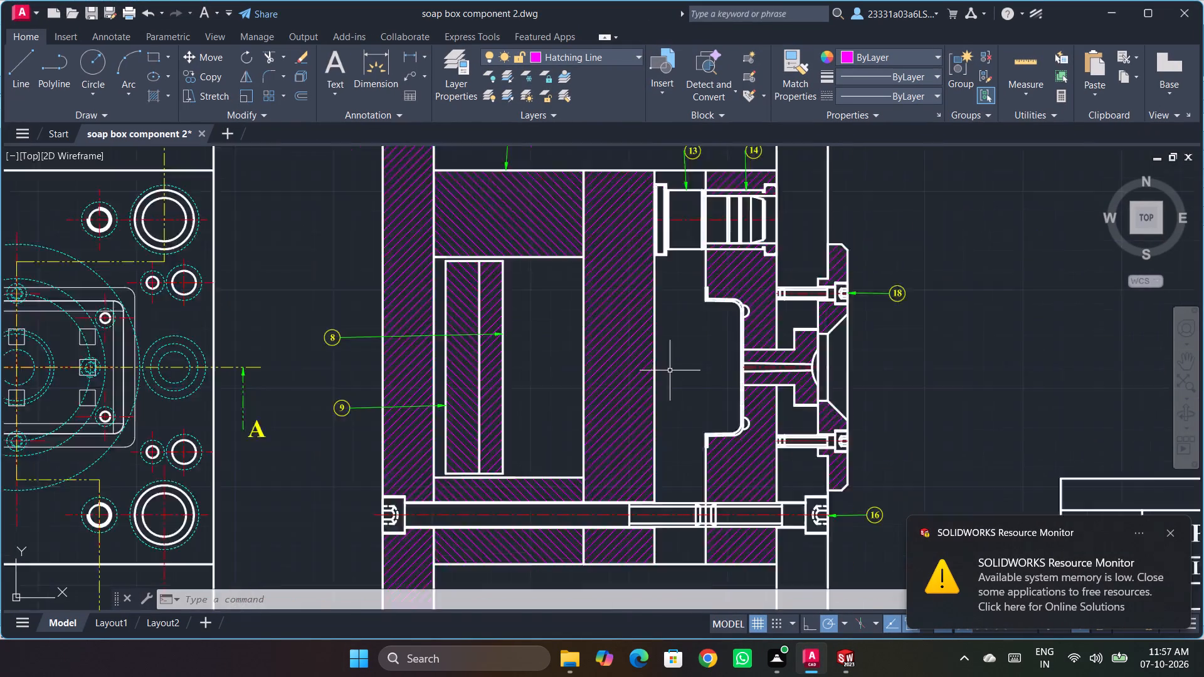
scroll(726, 318, "up", 2)
scroll(744, 253, "down", 1)
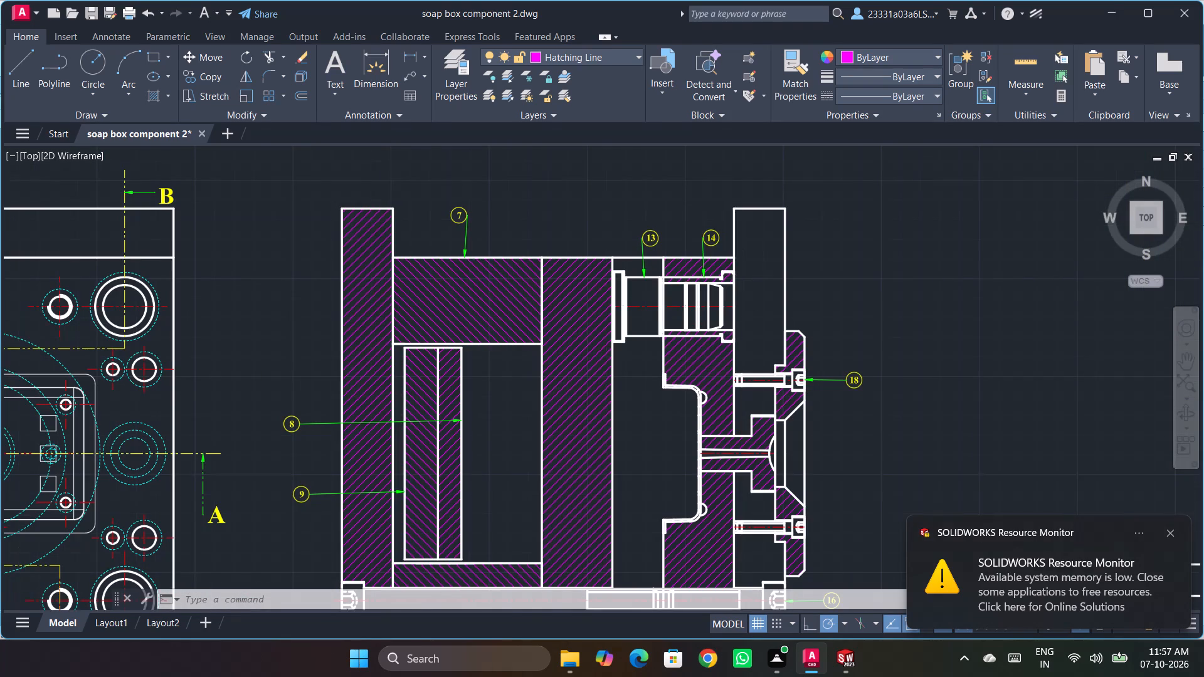
scroll(384, 290, "up", 1)
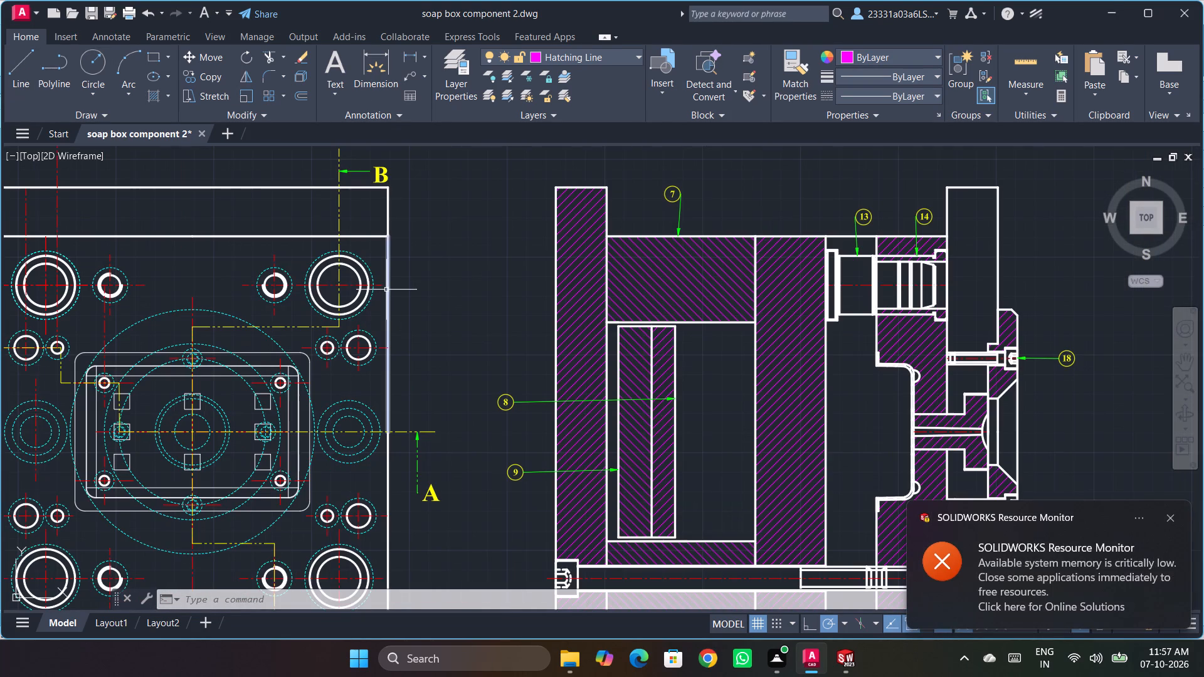
scroll(388, 287, "down", 1)
scroll(354, 256, "up", 1)
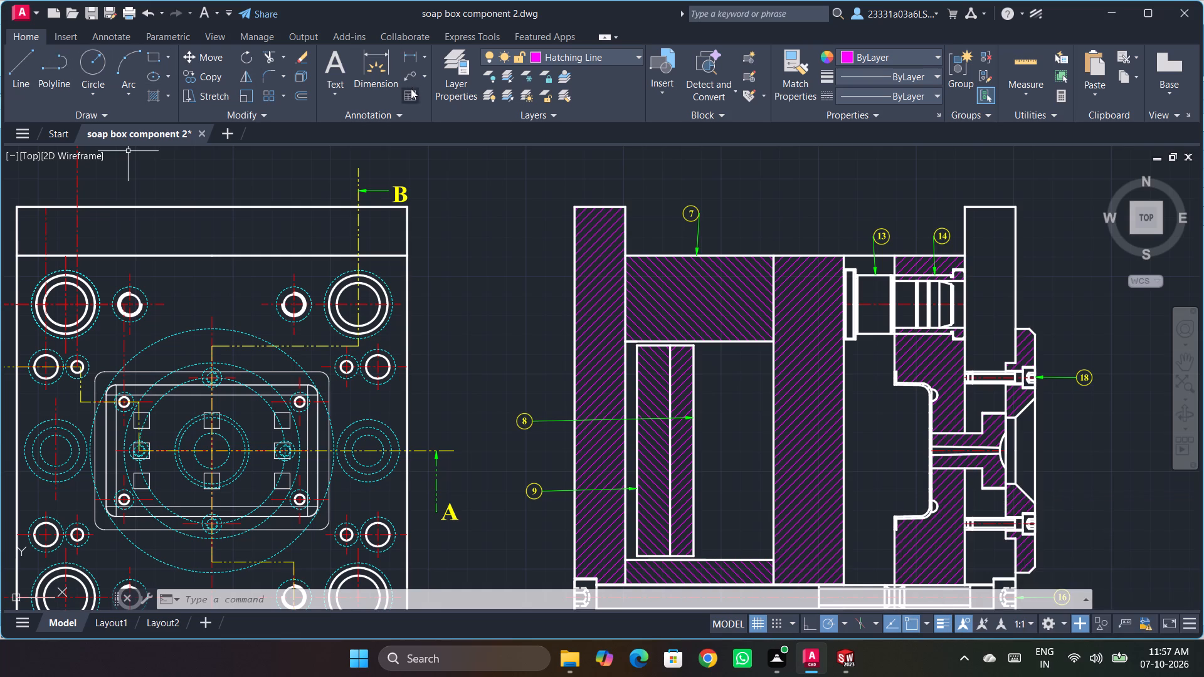
right_click(455, 194)
left_click(492, 206)
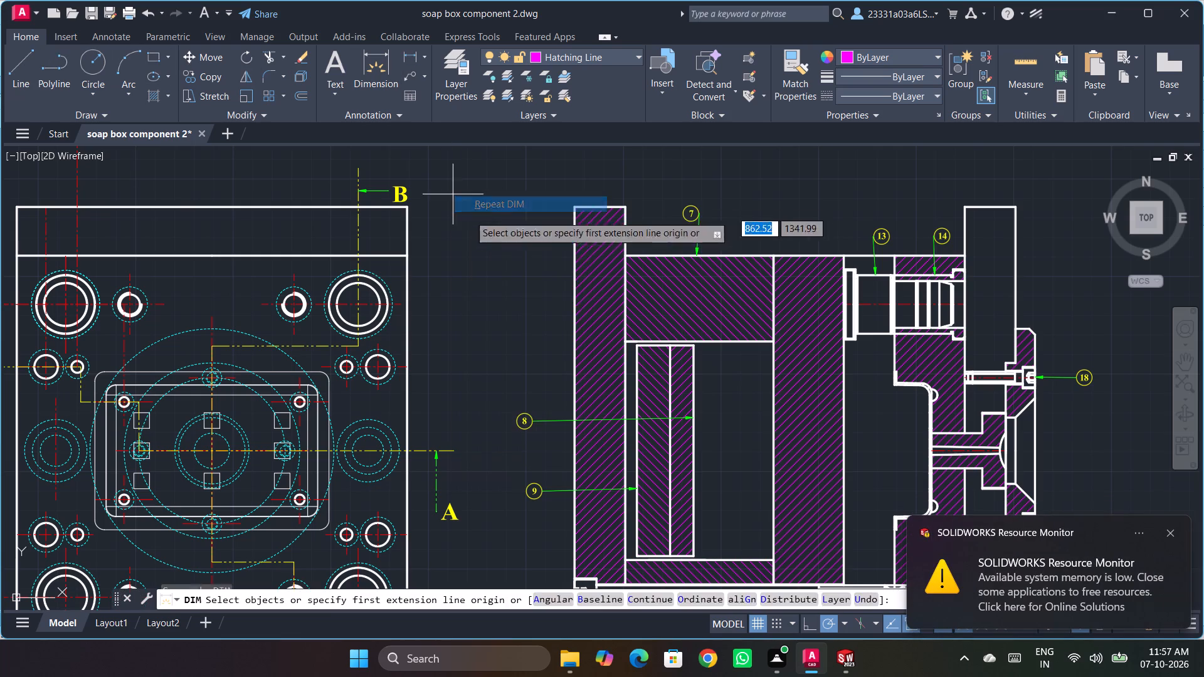
left_click(356, 305)
left_click(209, 449)
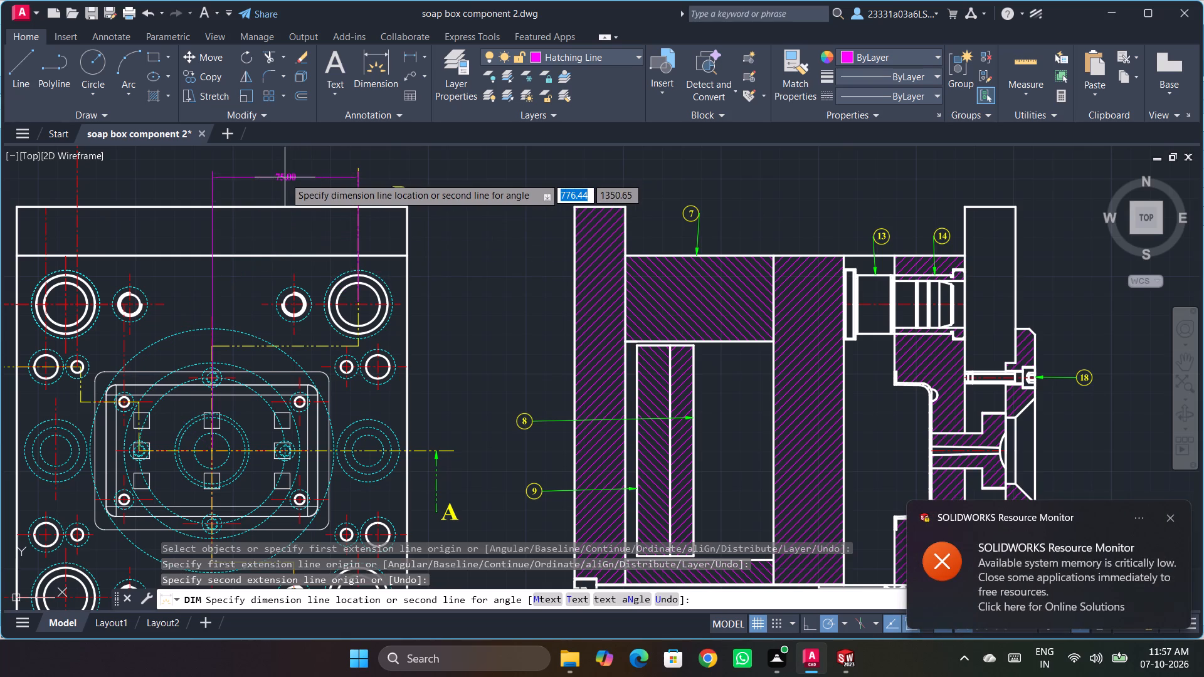
key("Escape")
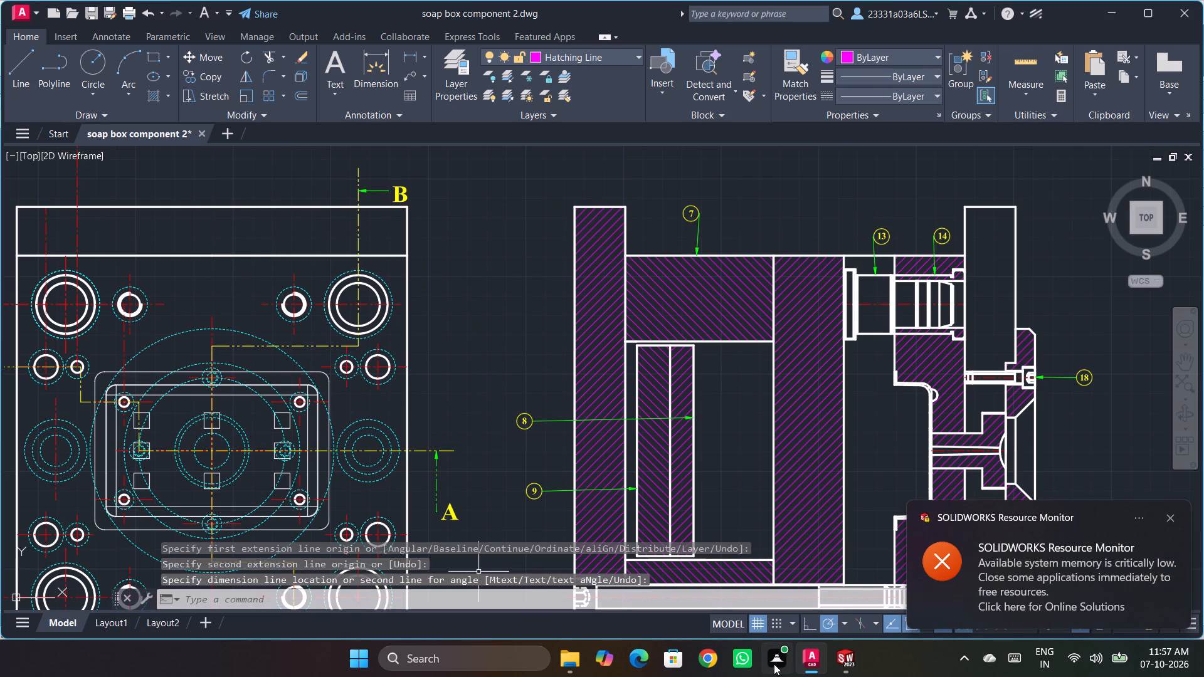
left_click(841, 666)
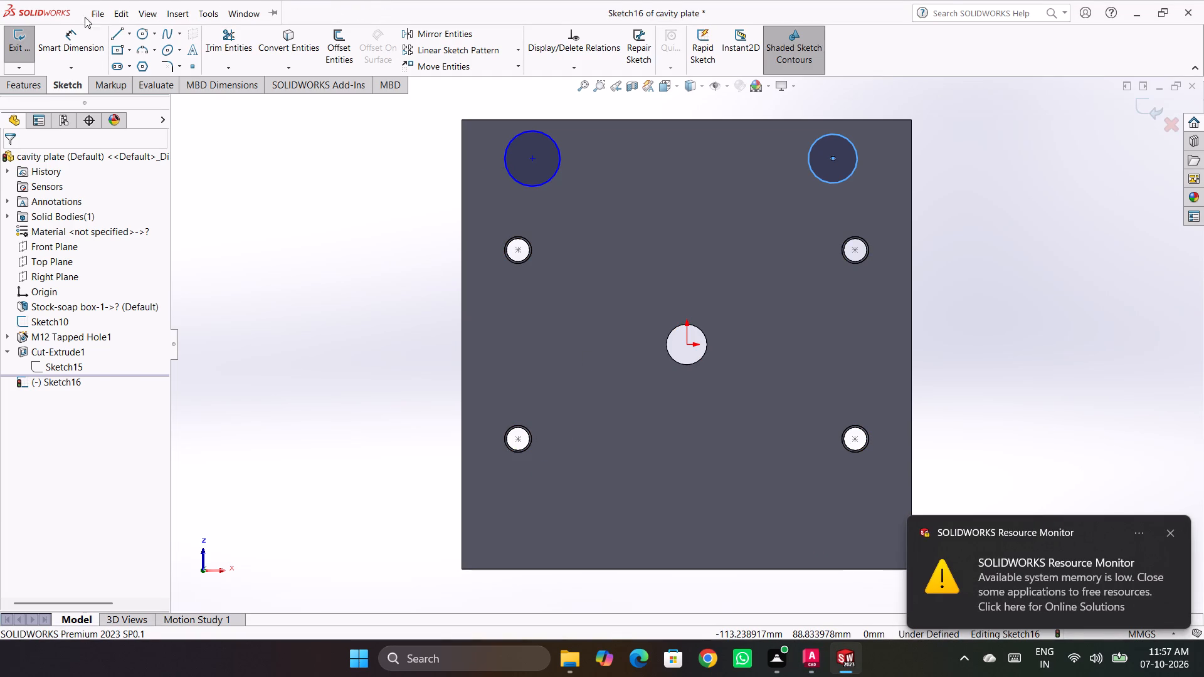
Dimension the upper-left sketched circle's centre 75 mm vertically from the origin.
left_click(65, 39)
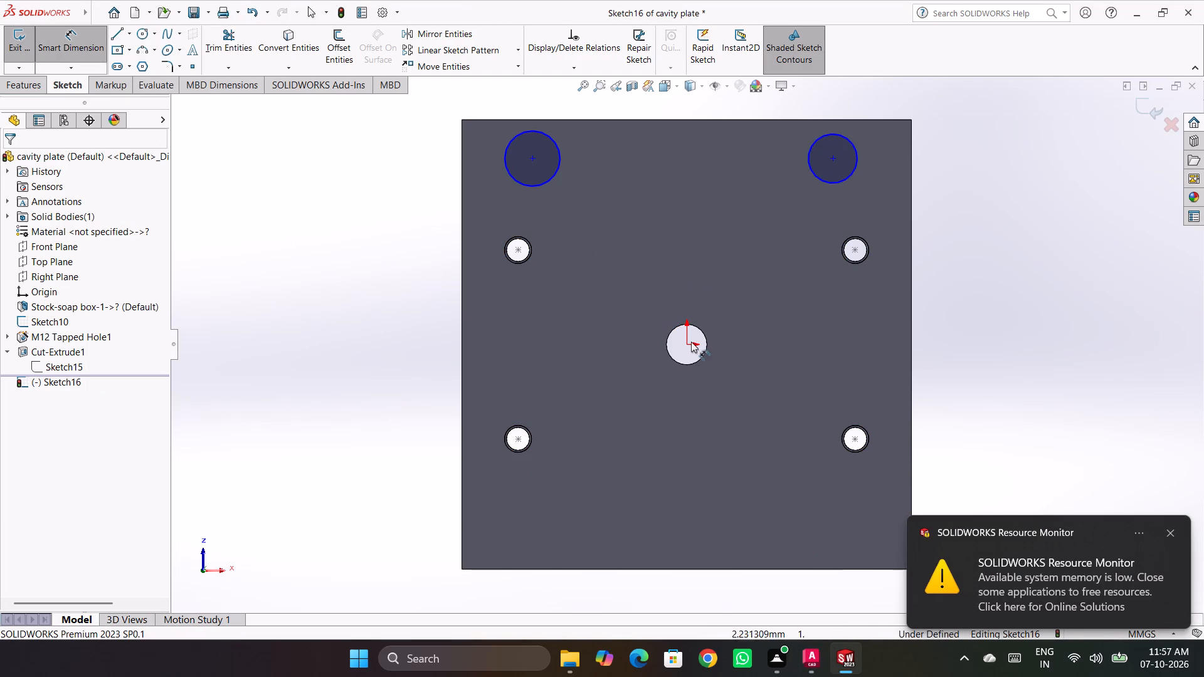
left_click(689, 341)
left_click(531, 159)
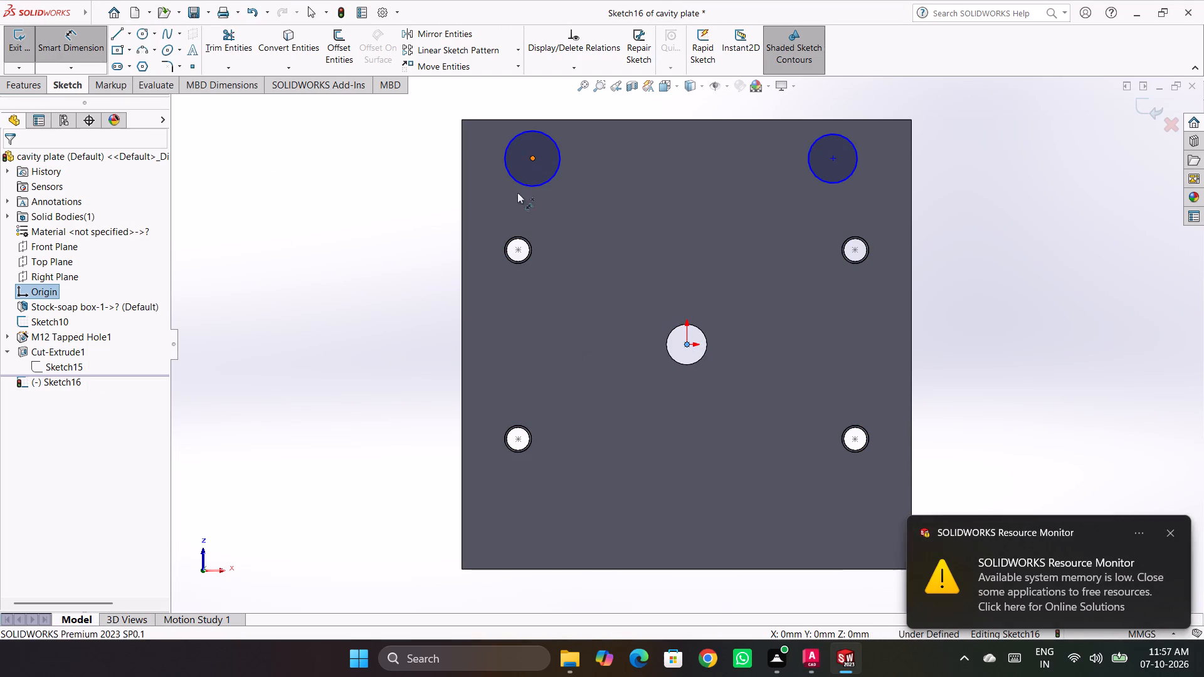
left_click(391, 208)
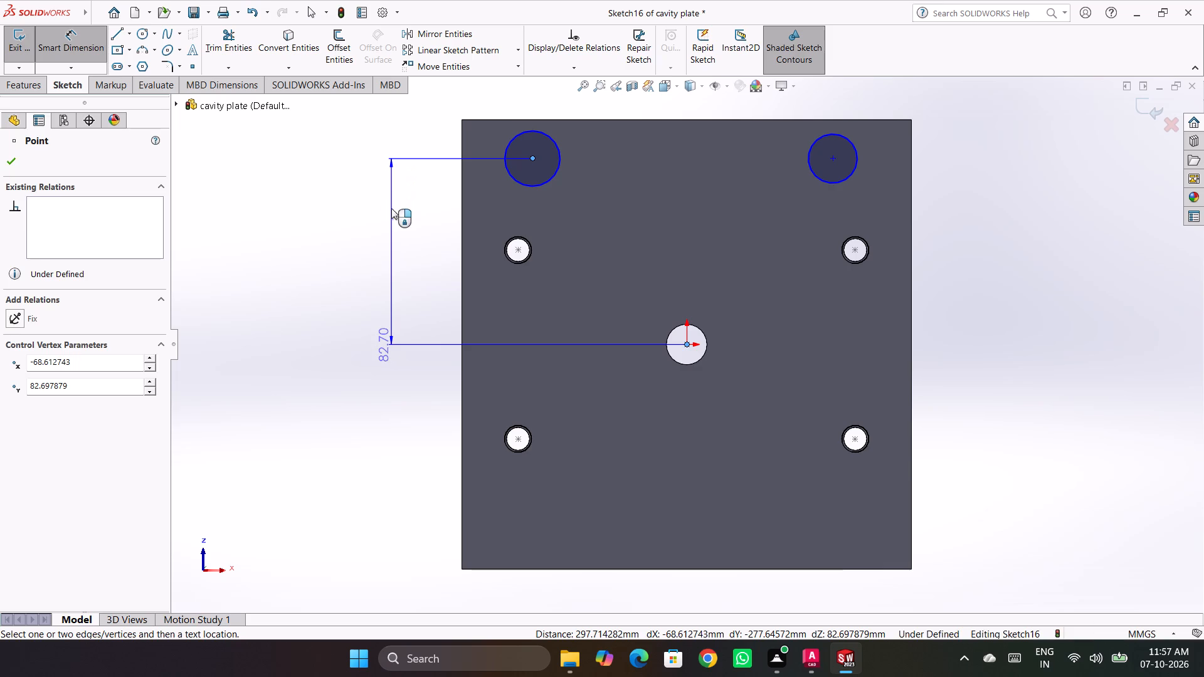
type("75")
key("Return")
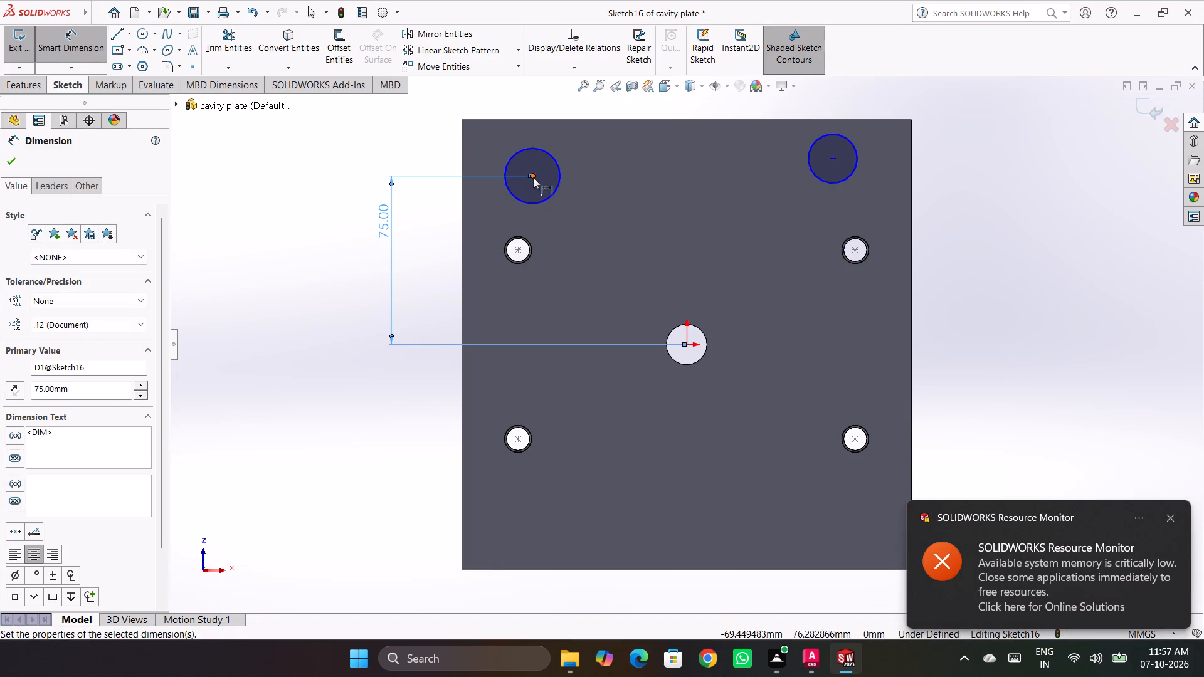
left_click(532, 175)
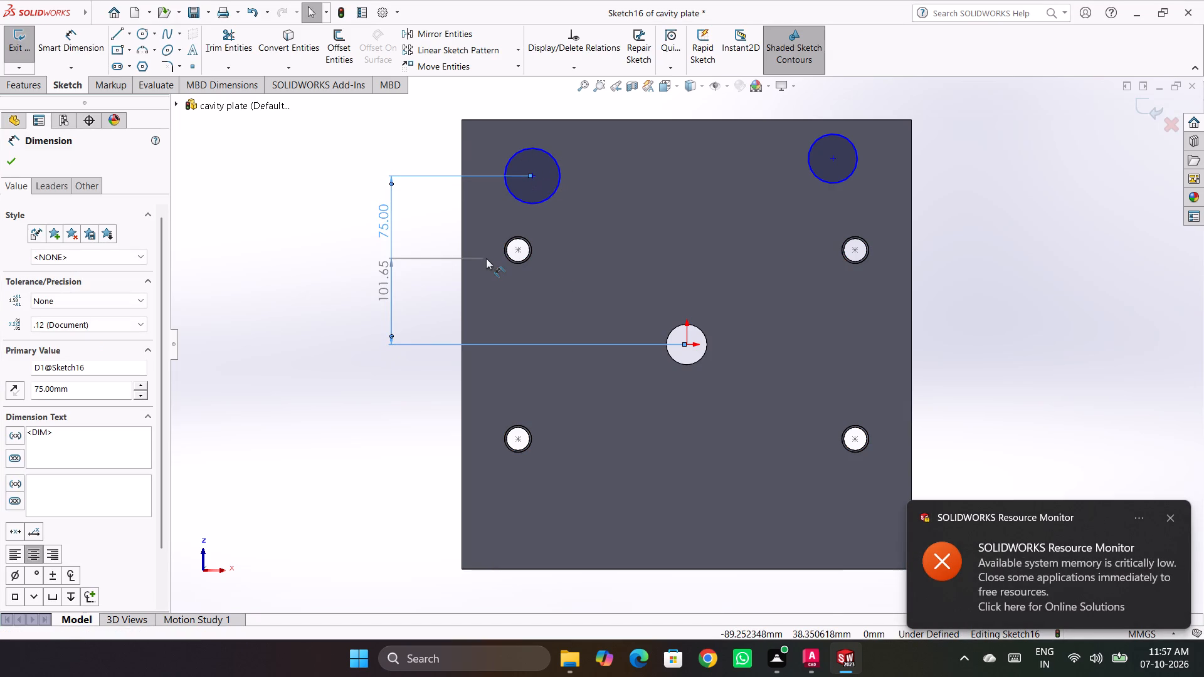
key("Escape")
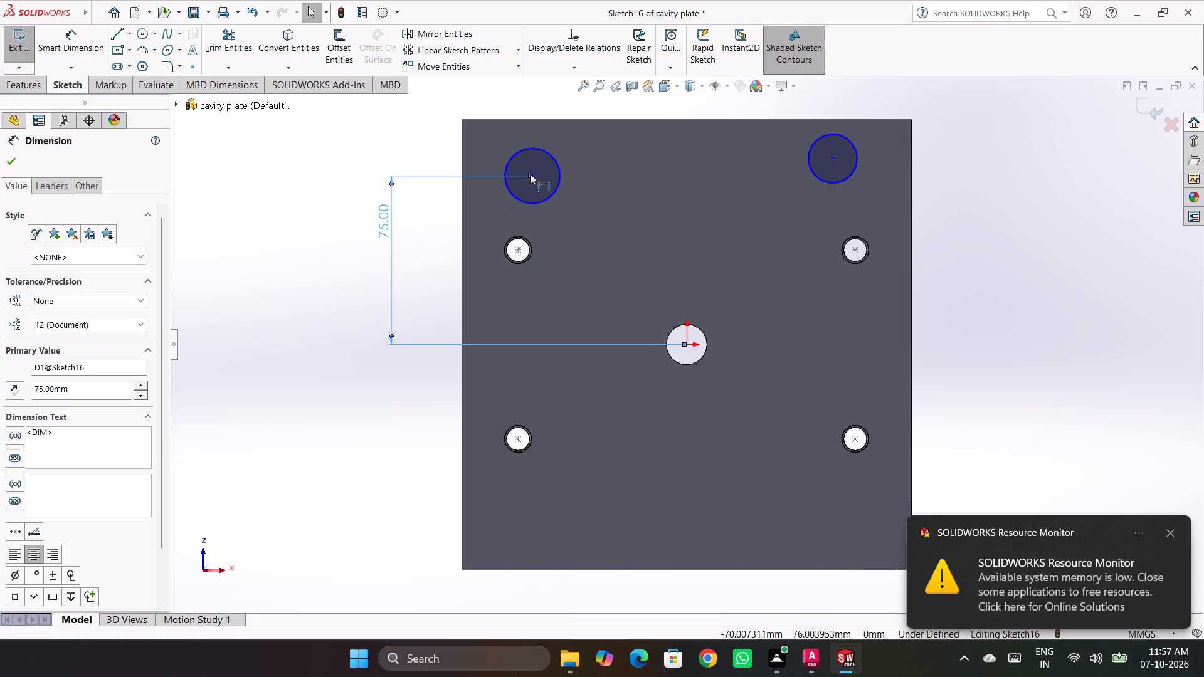
Dimension the same circle's centre 75 mm horizontally from the origin.
right_click_drag(289, 219, 325, 192)
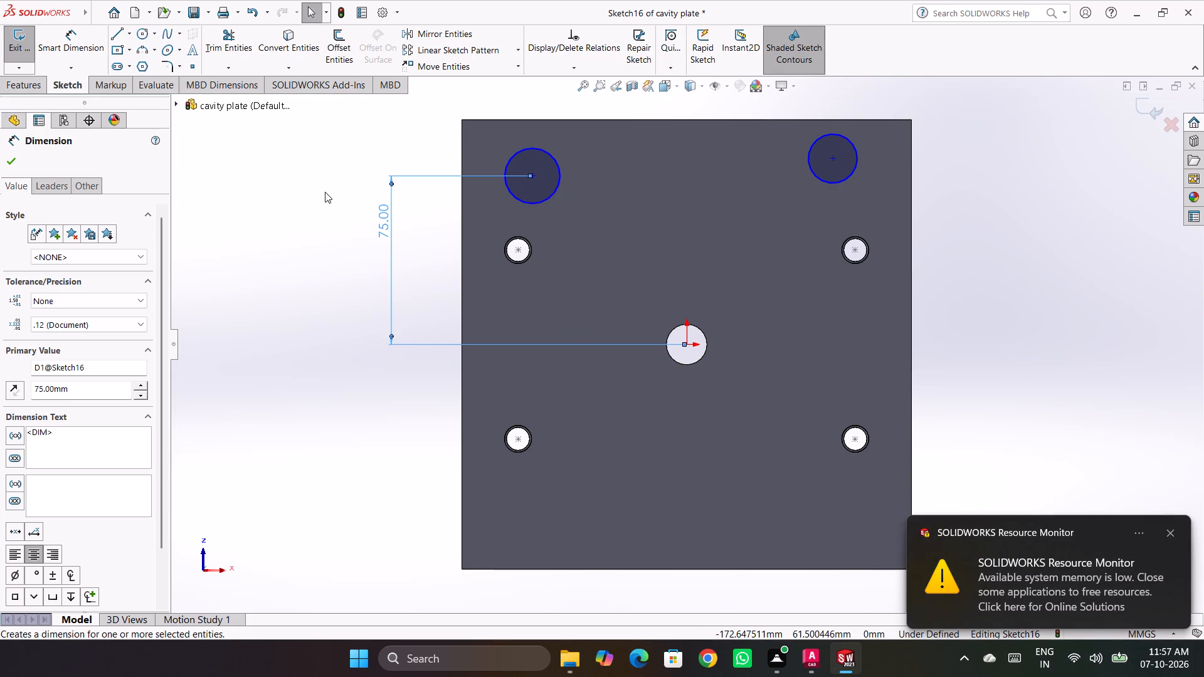
right_click_drag(325, 192, 339, 179)
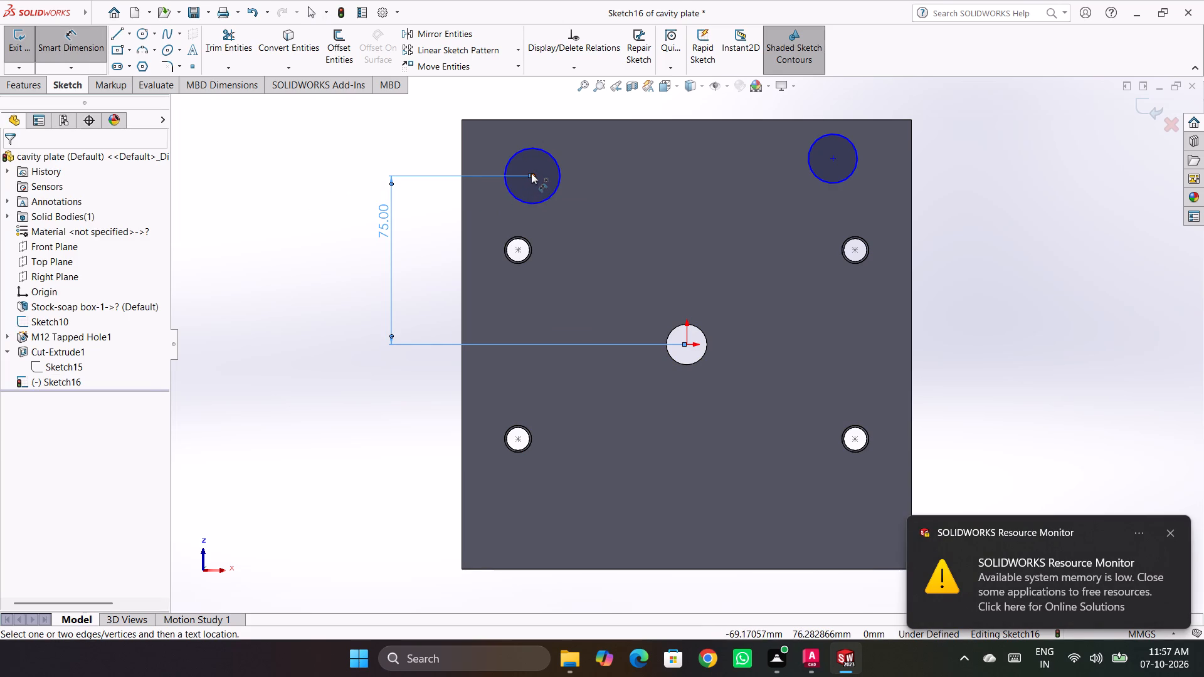
left_click(531, 173)
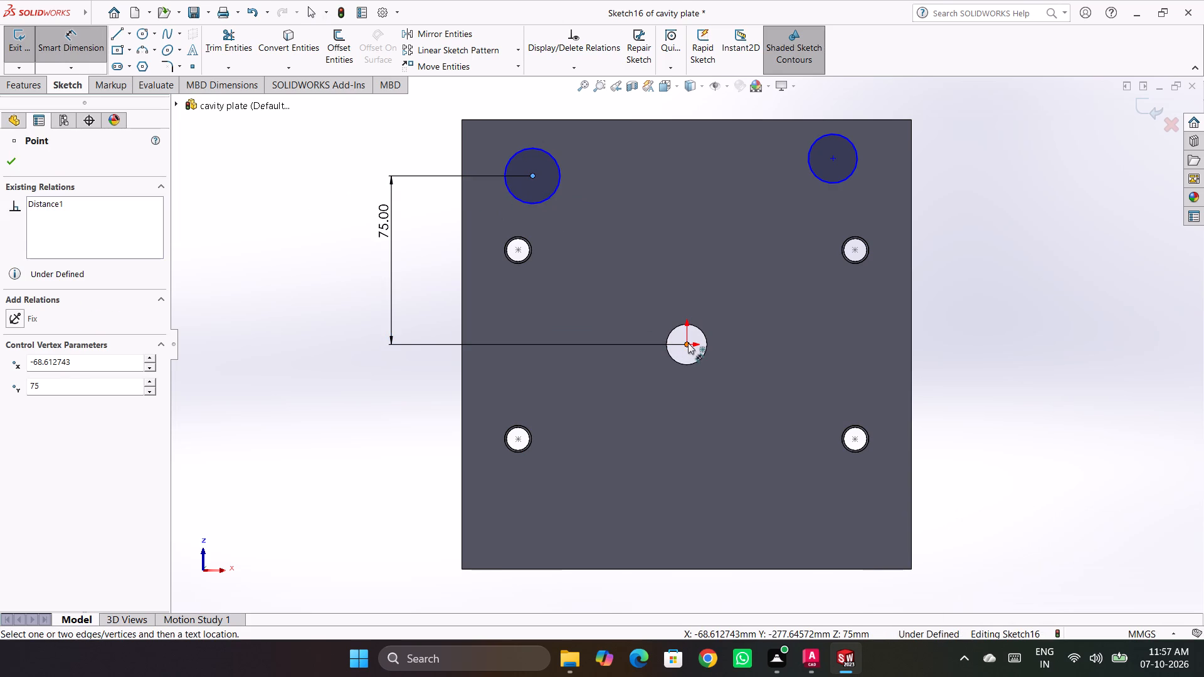
left_click(688, 343)
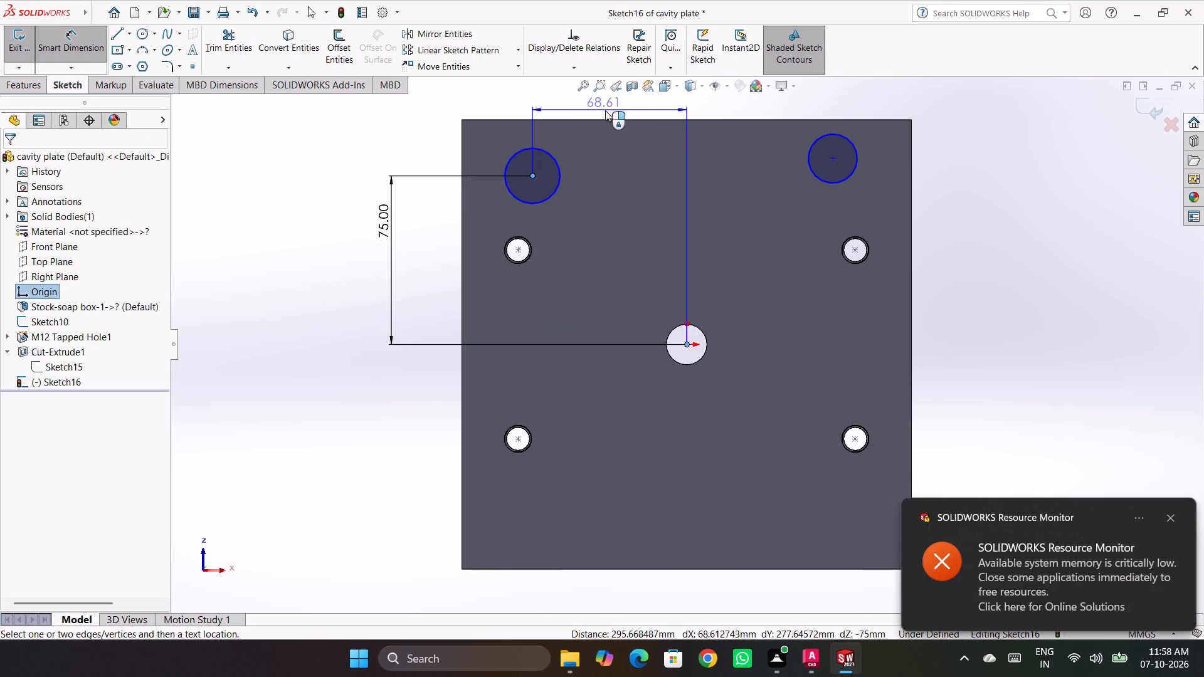
left_click(605, 110)
key("Return")
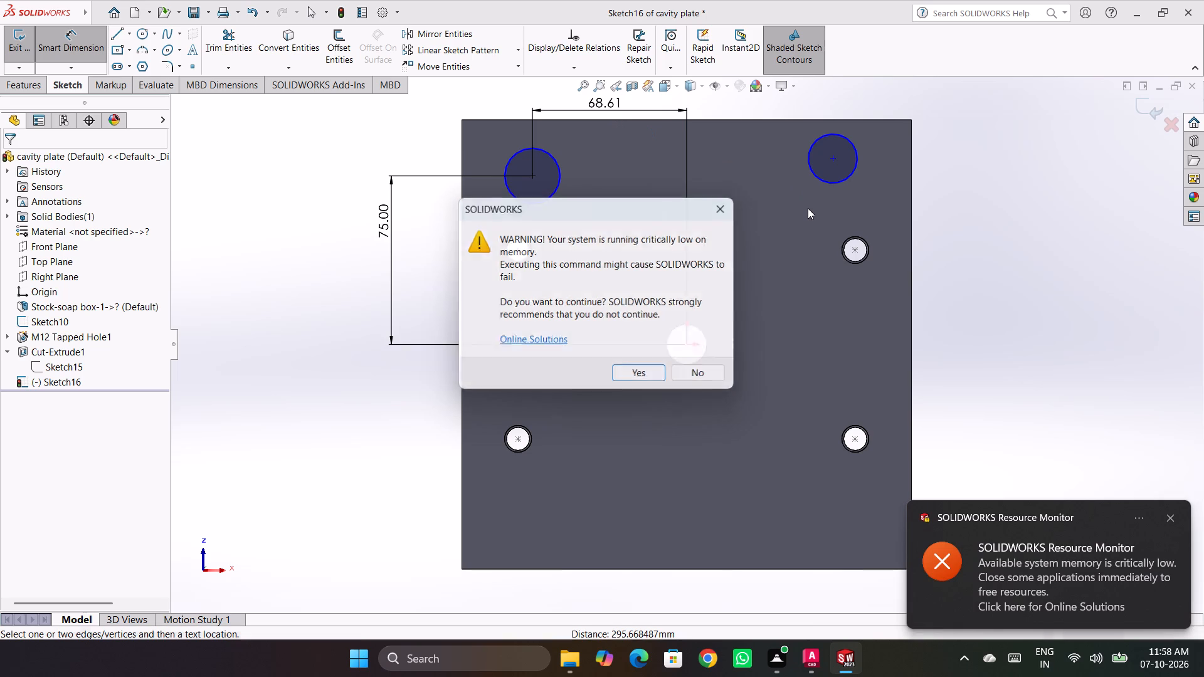
type("75")
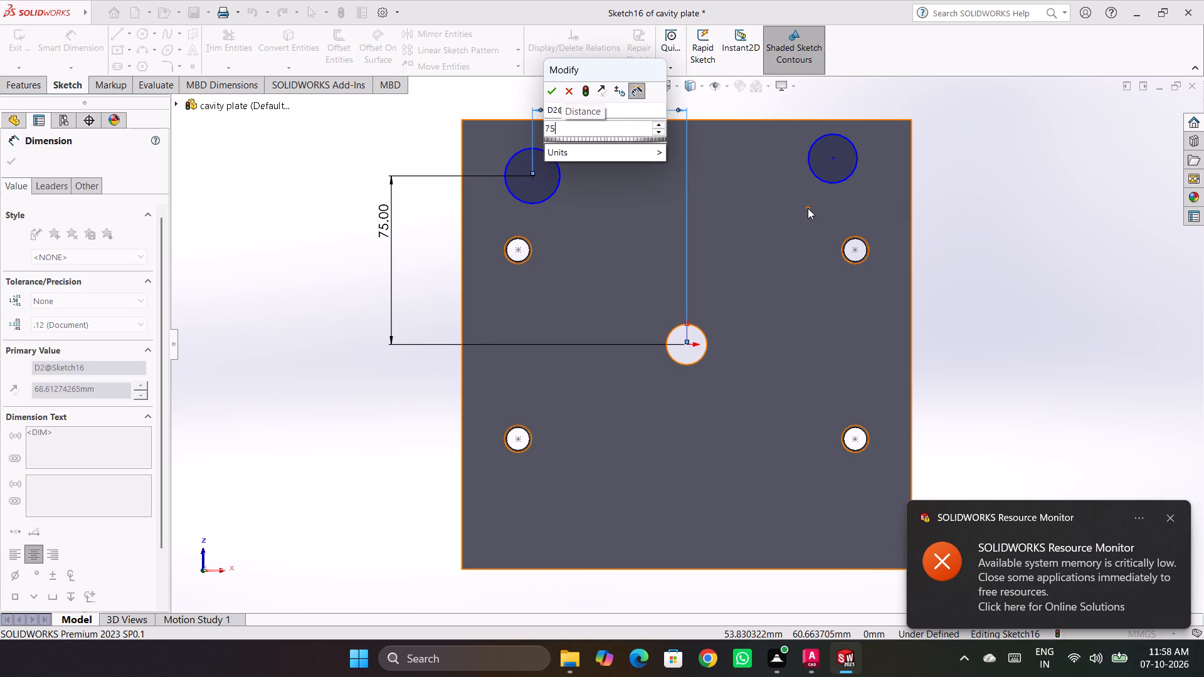
key("Return")
left_click(961, 211)
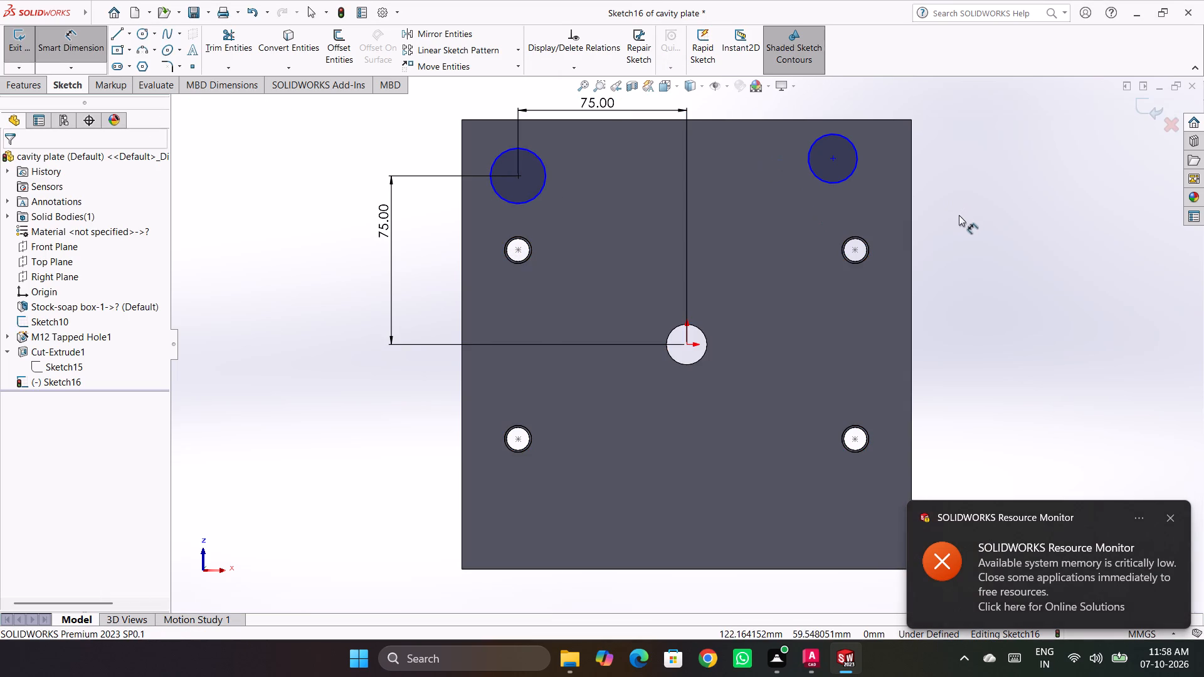
Delete the undimensioned circle near the plate's upper-right corner.
left_click(849, 172)
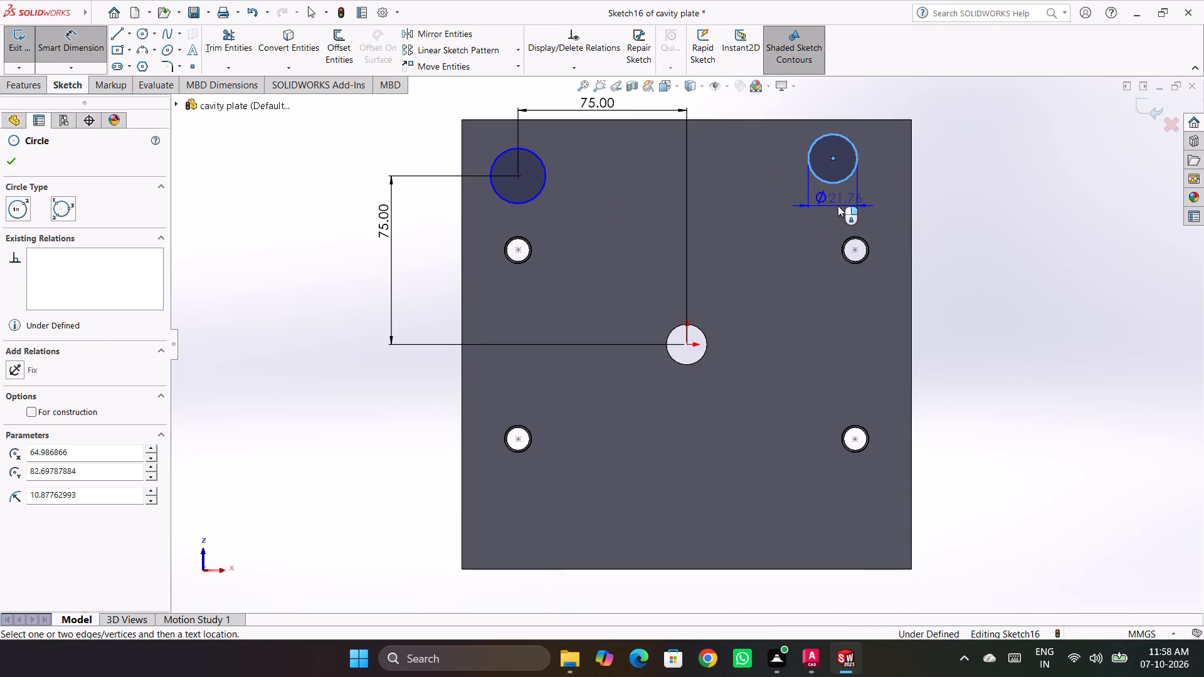
key("Delete")
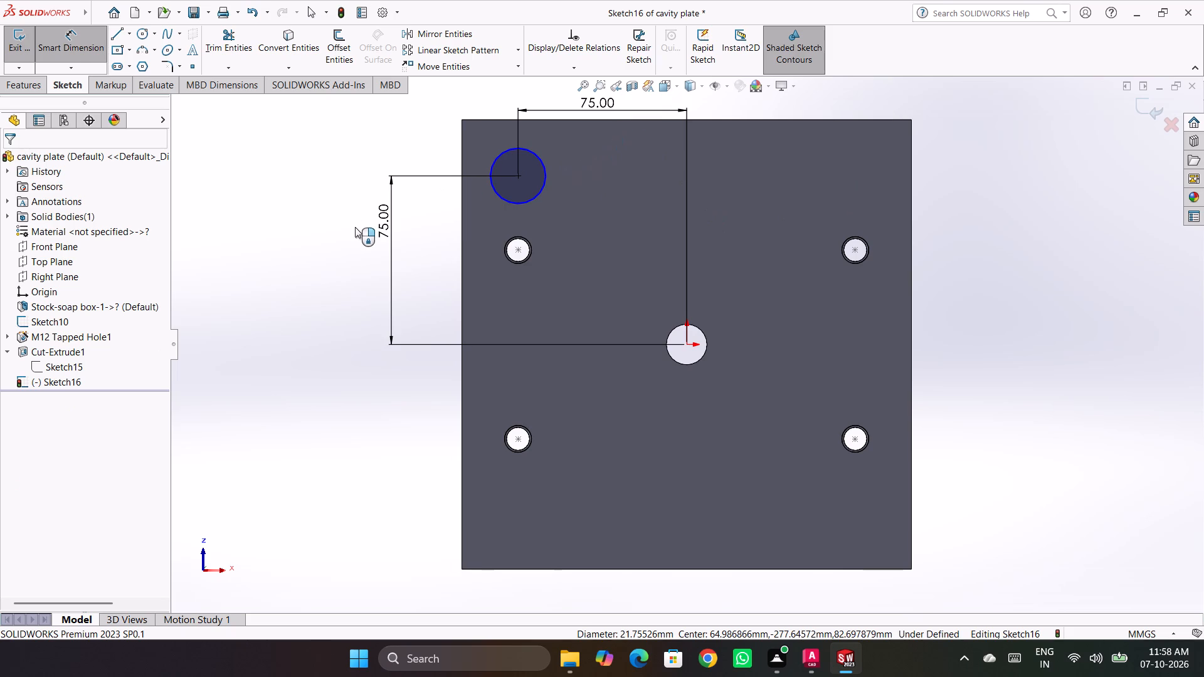
key("Escape")
key("Escape")
key("Escape")
key("Escape")
key("Escape")
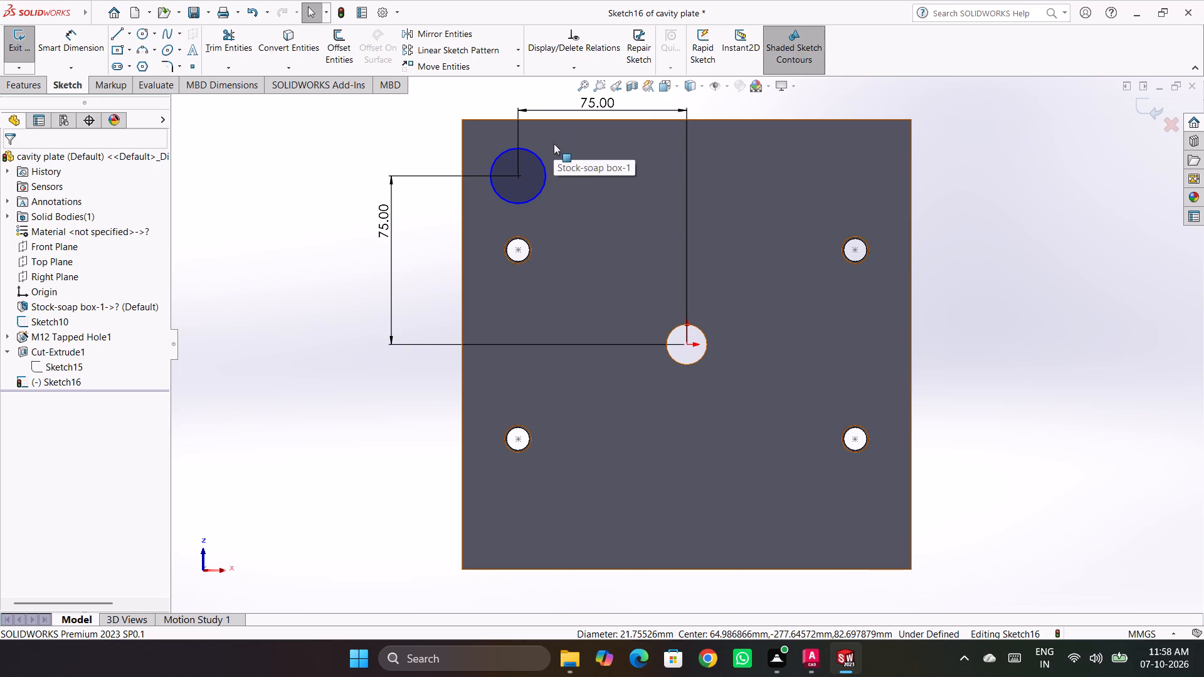
Dimension the sketched circle near the plate's upper-left corner to a diameter of 35 mm.
left_click(65, 45)
left_click(514, 149)
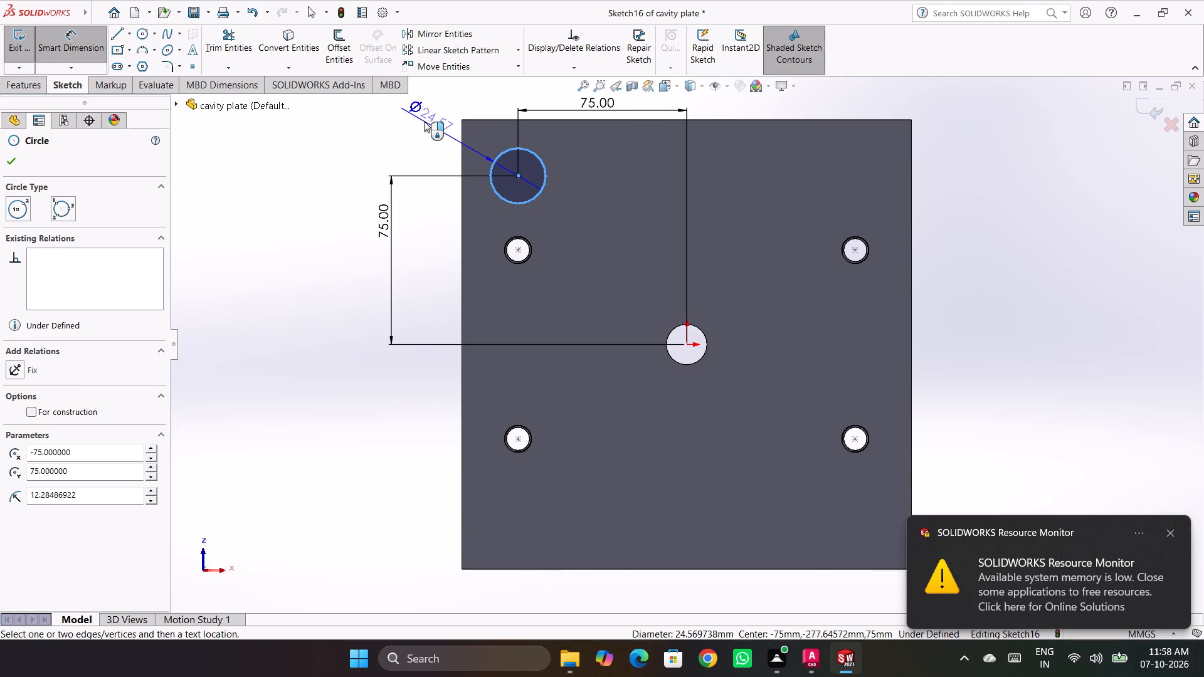
left_click(424, 121)
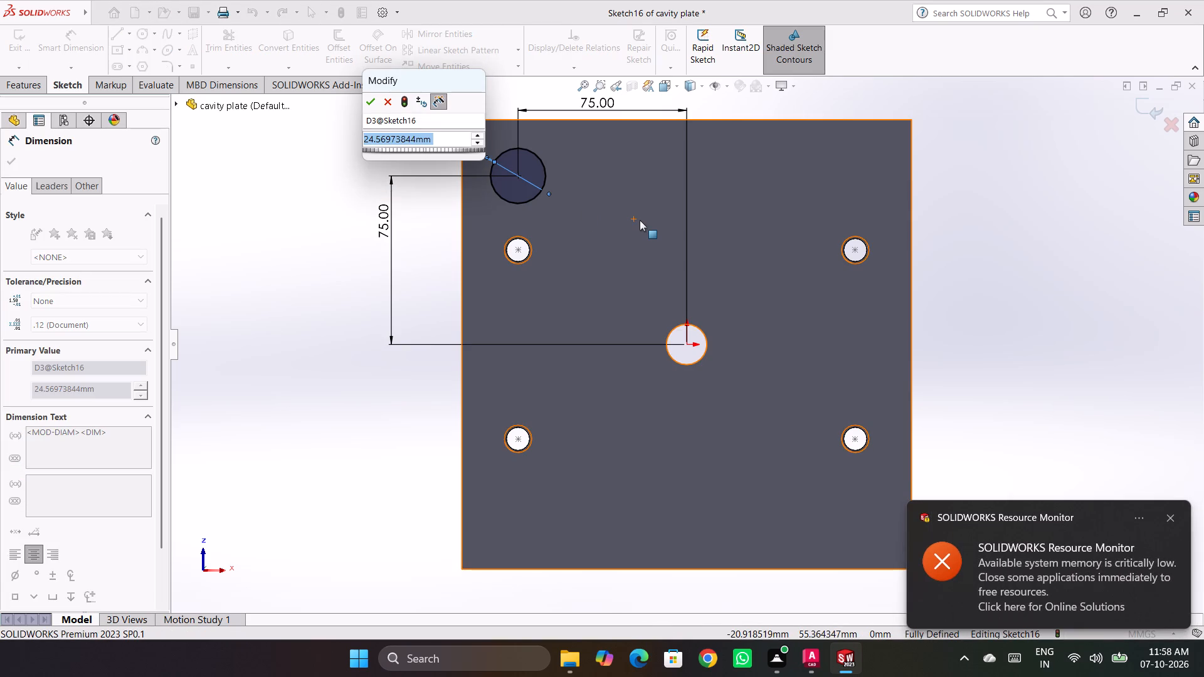
type("35")
key("Return")
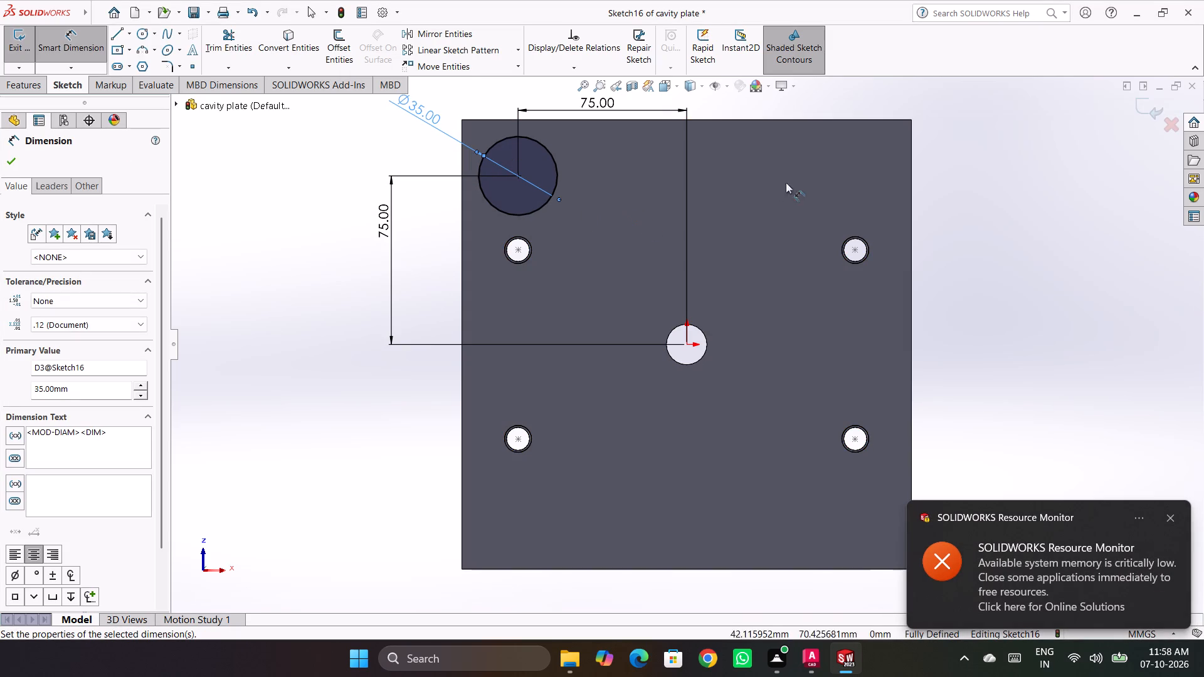
Sketch a circle with a 24 mm radius concentric with the 35 mm circle.
left_click(145, 33)
left_click(517, 175)
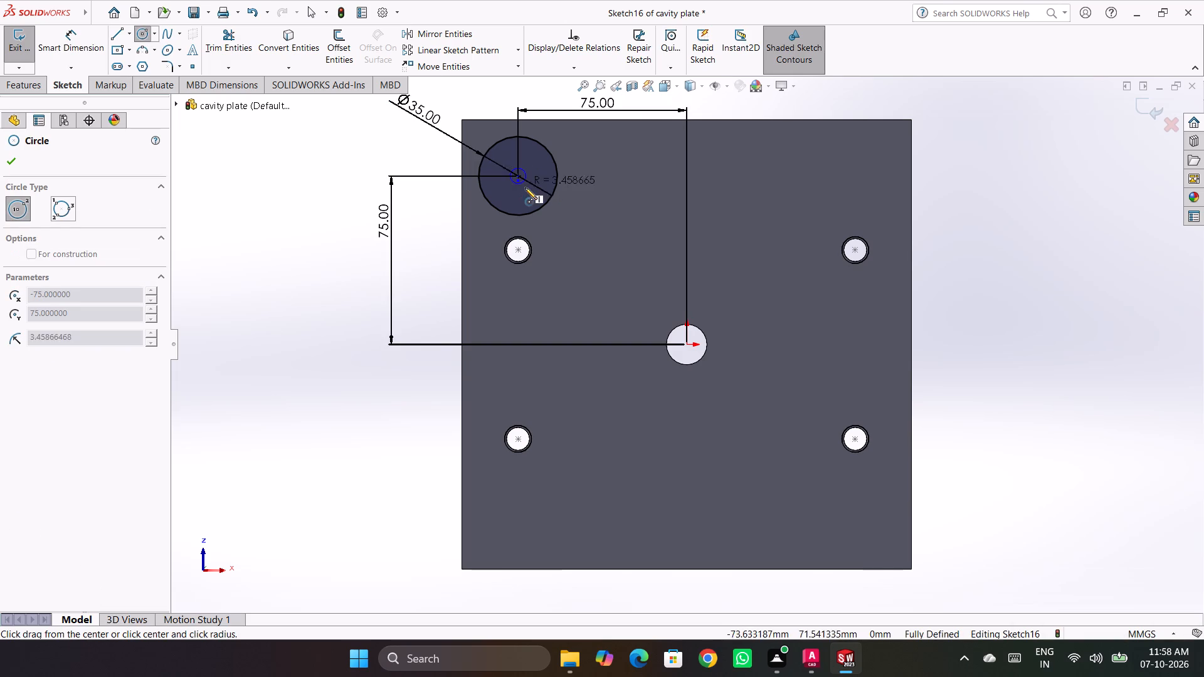
left_click(534, 196)
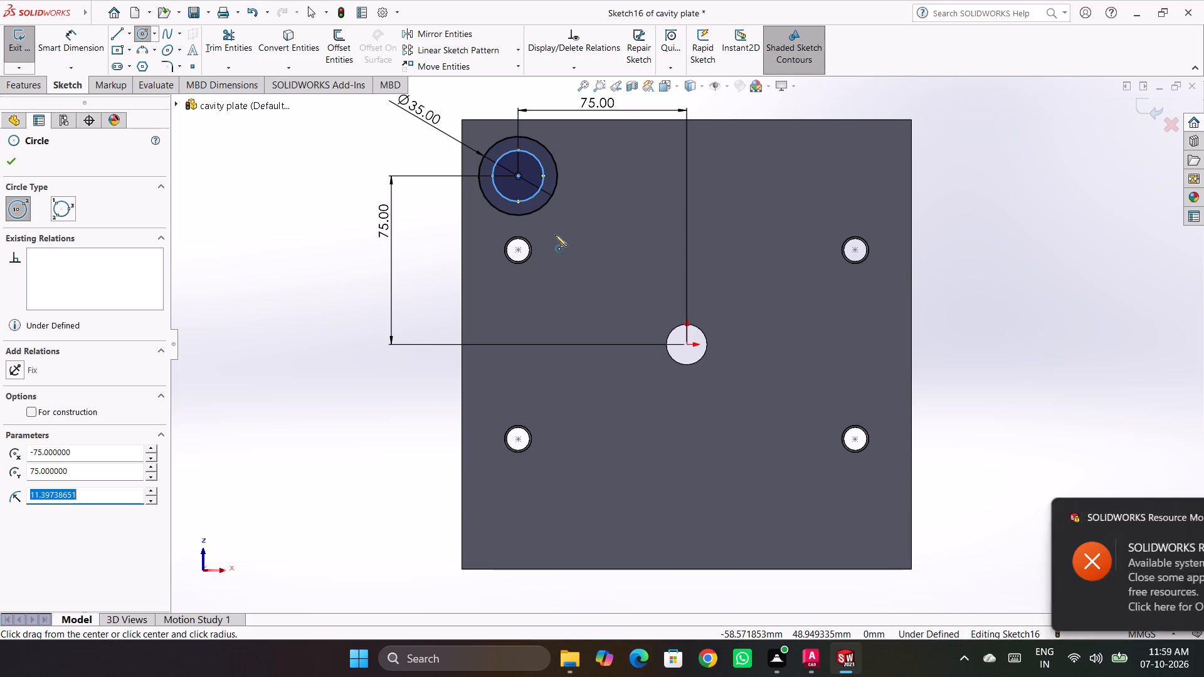
type("24")
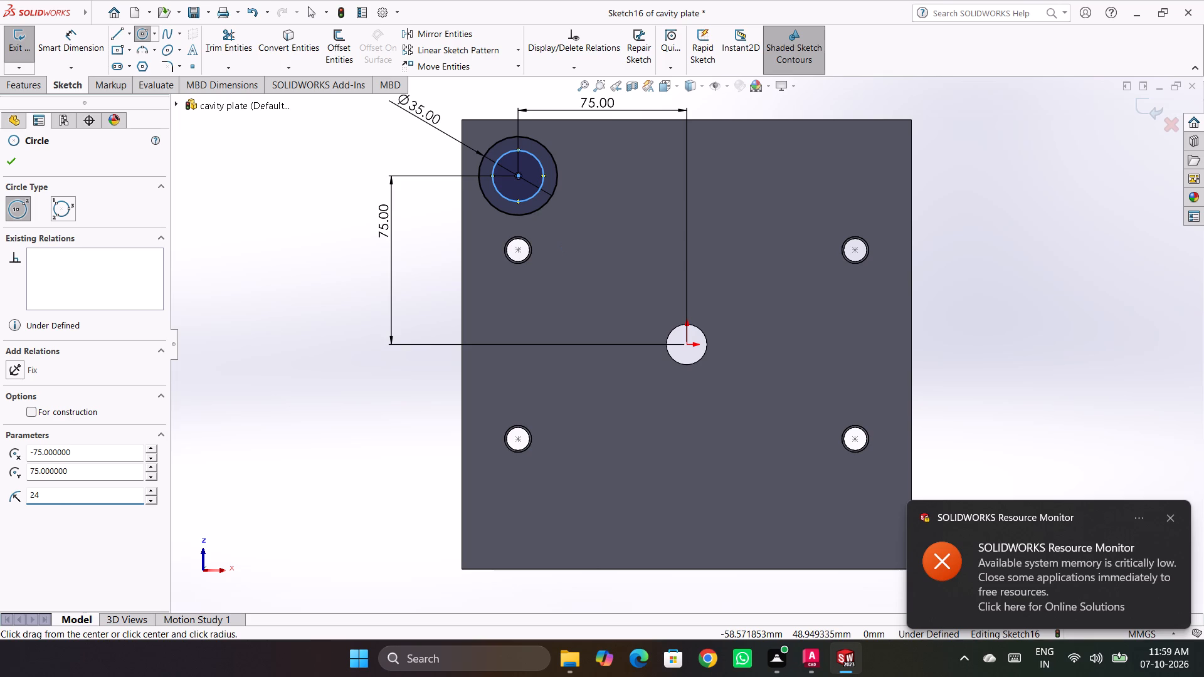
key("Return")
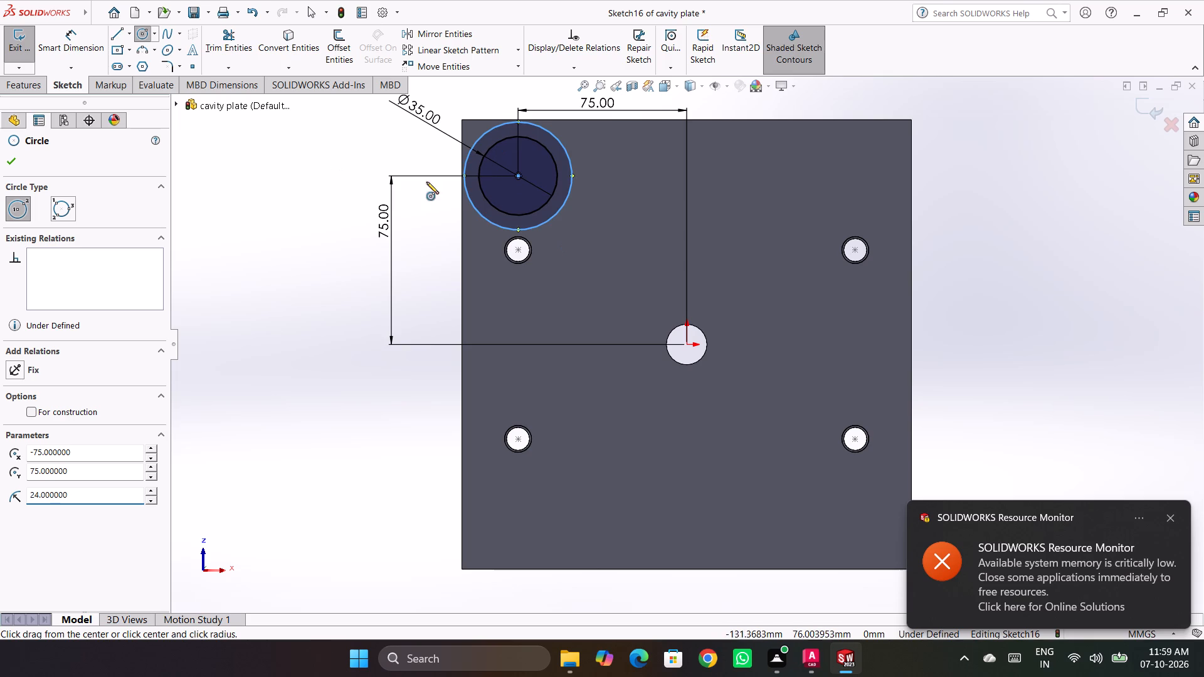
Dimension the new concentric circle and set its diameter to 24 mm.
scroll(477, 207, "up", 2)
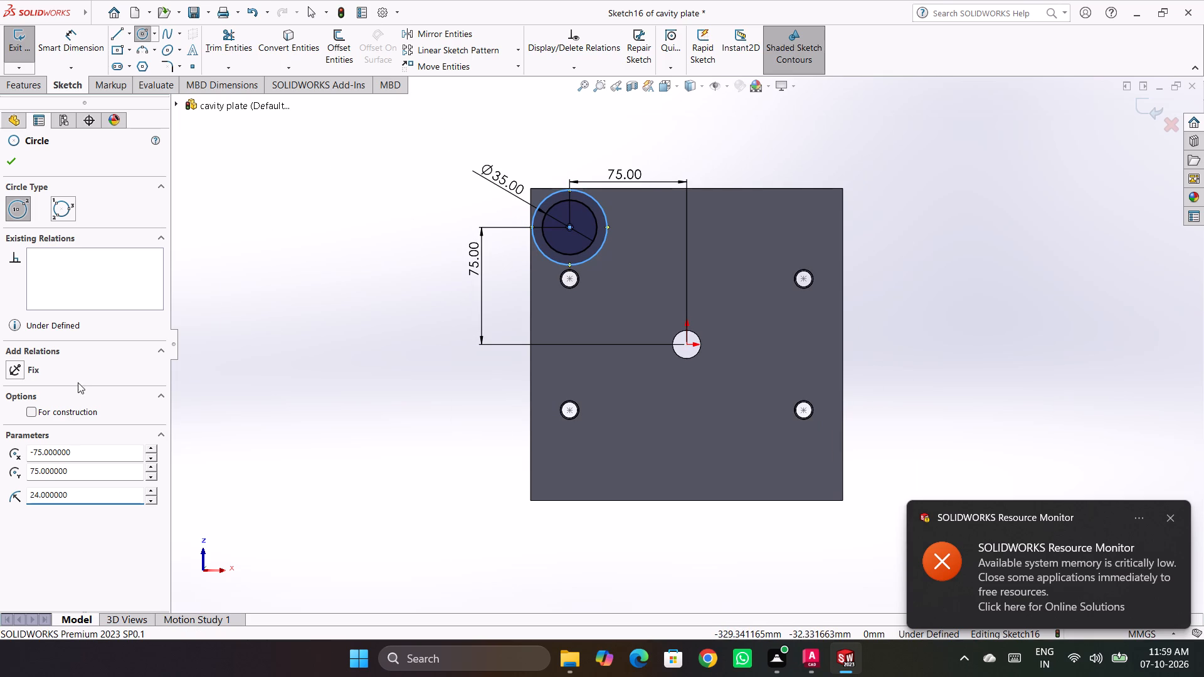
left_click(71, 31)
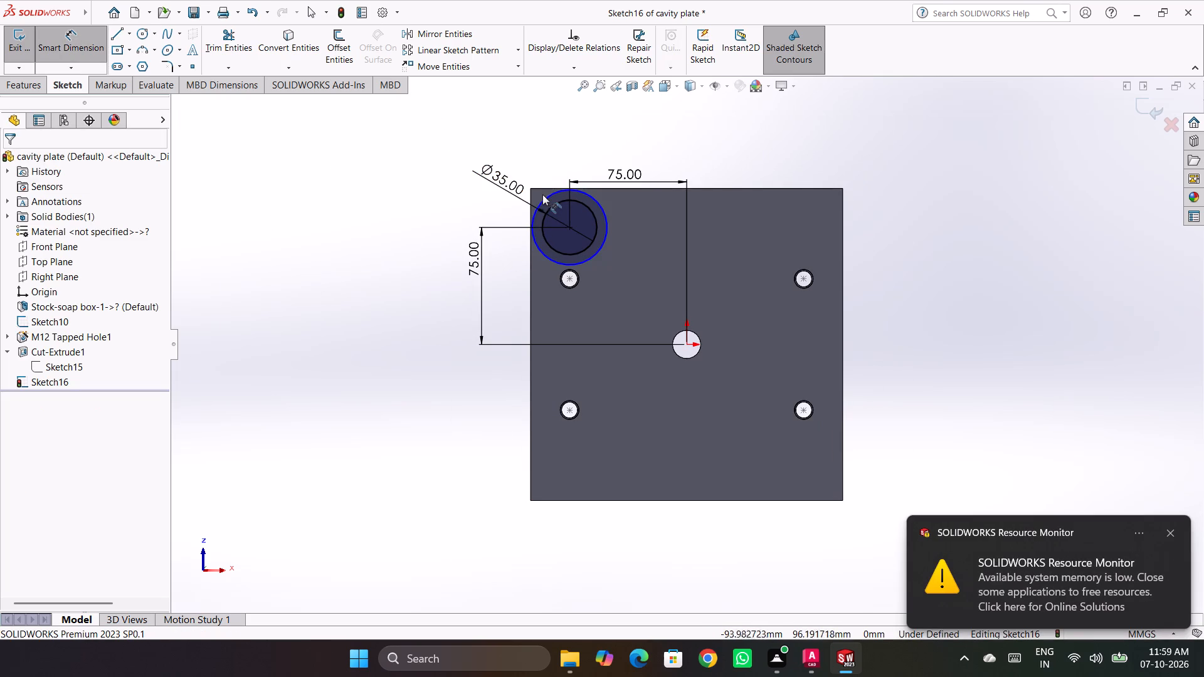
left_click(545, 195)
left_click(524, 152)
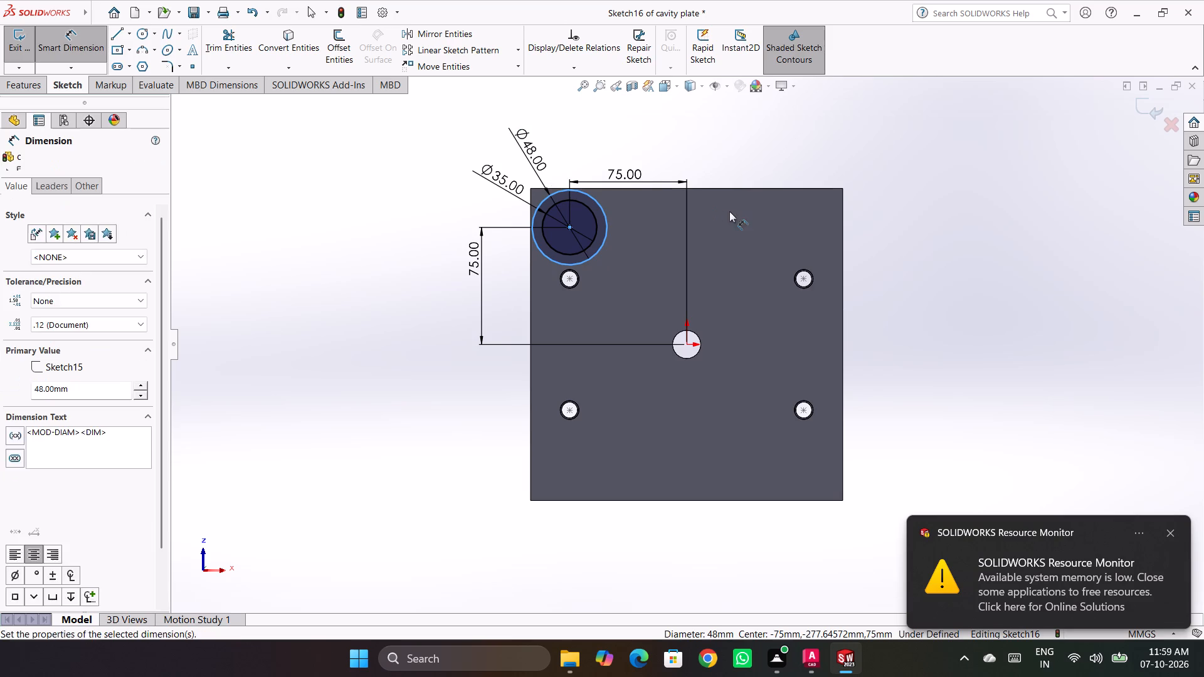
type("24")
key("Return")
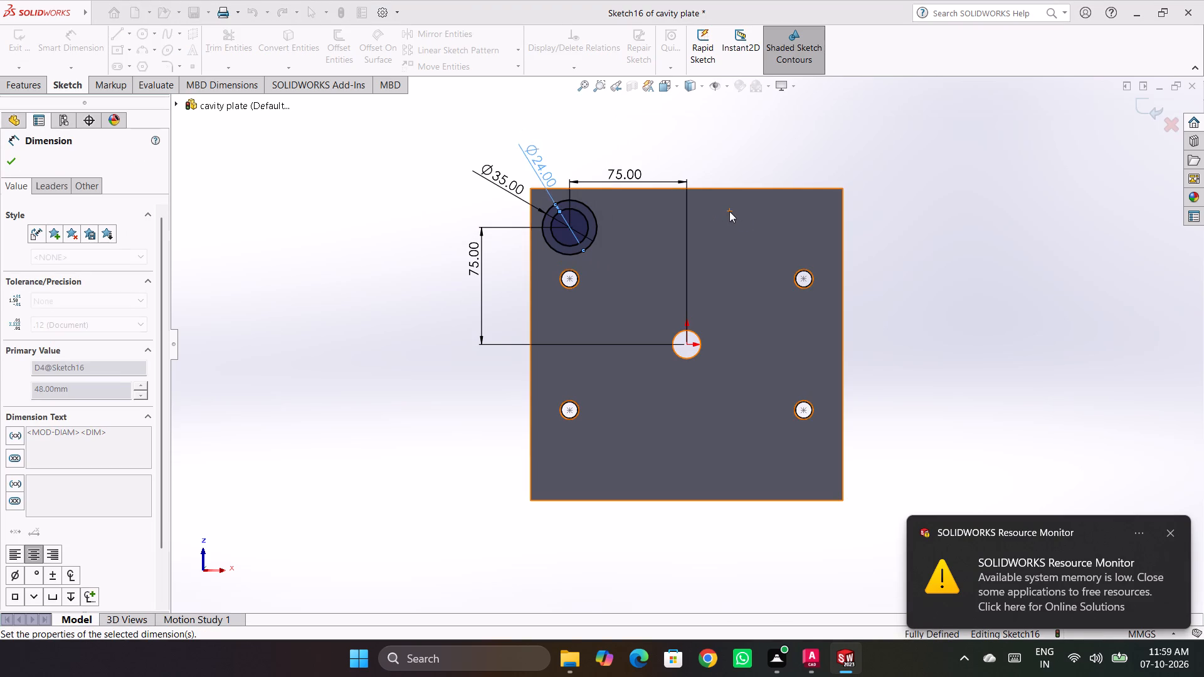
left_click(906, 194)
Place a sketch point at the shared centre of the 24 mm and 35 mm circles.
scroll(550, 218, "down", 3)
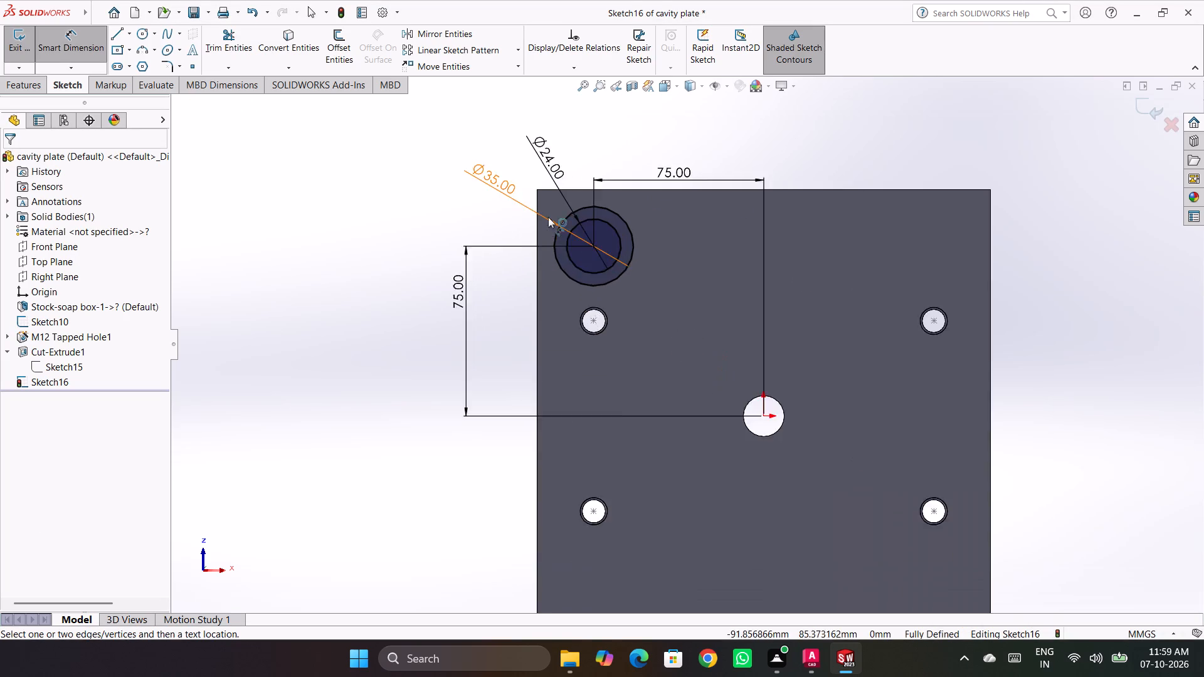
scroll(548, 217, "down", 2)
scroll(691, 278, "down", 1)
scroll(688, 271, "up", 2)
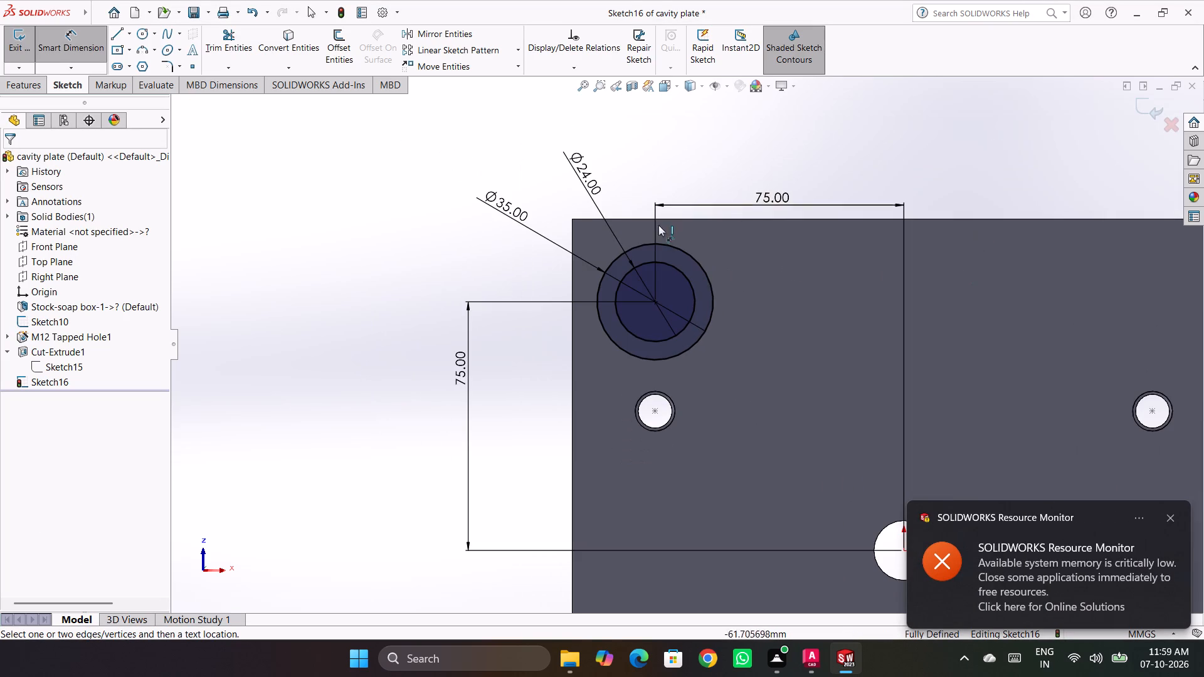
scroll(631, 230, "up", 5)
scroll(1035, 416, "down", 2)
scroll(510, 314, "down", 1)
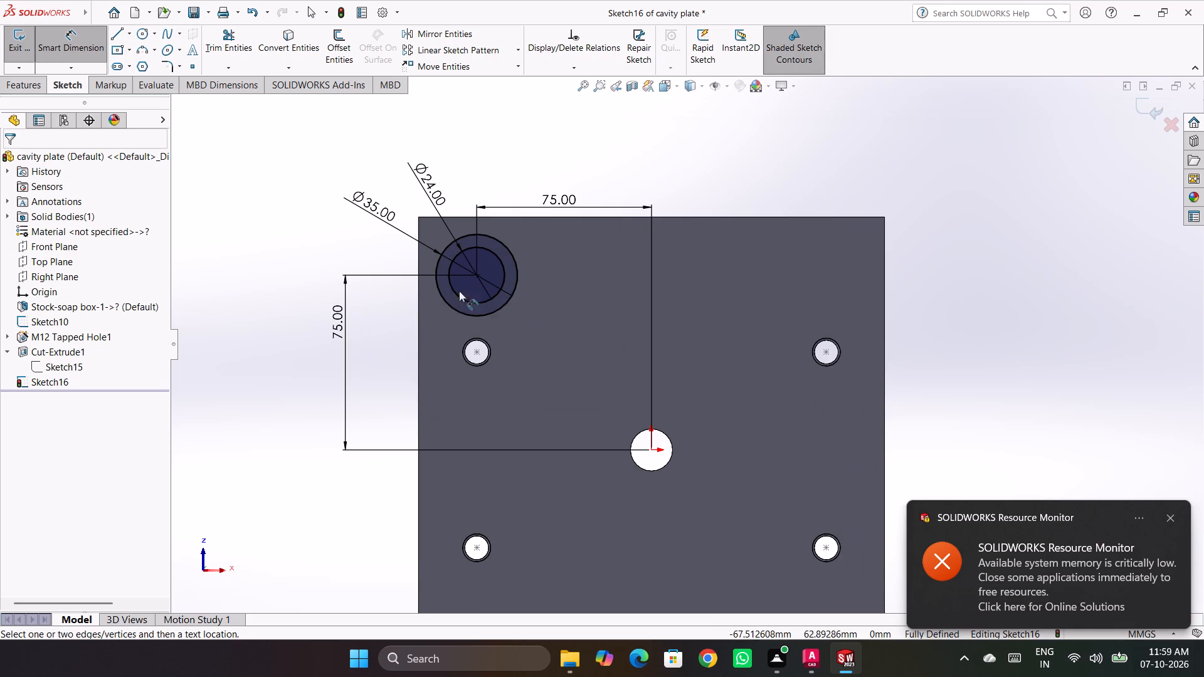
scroll(449, 280, "down", 1)
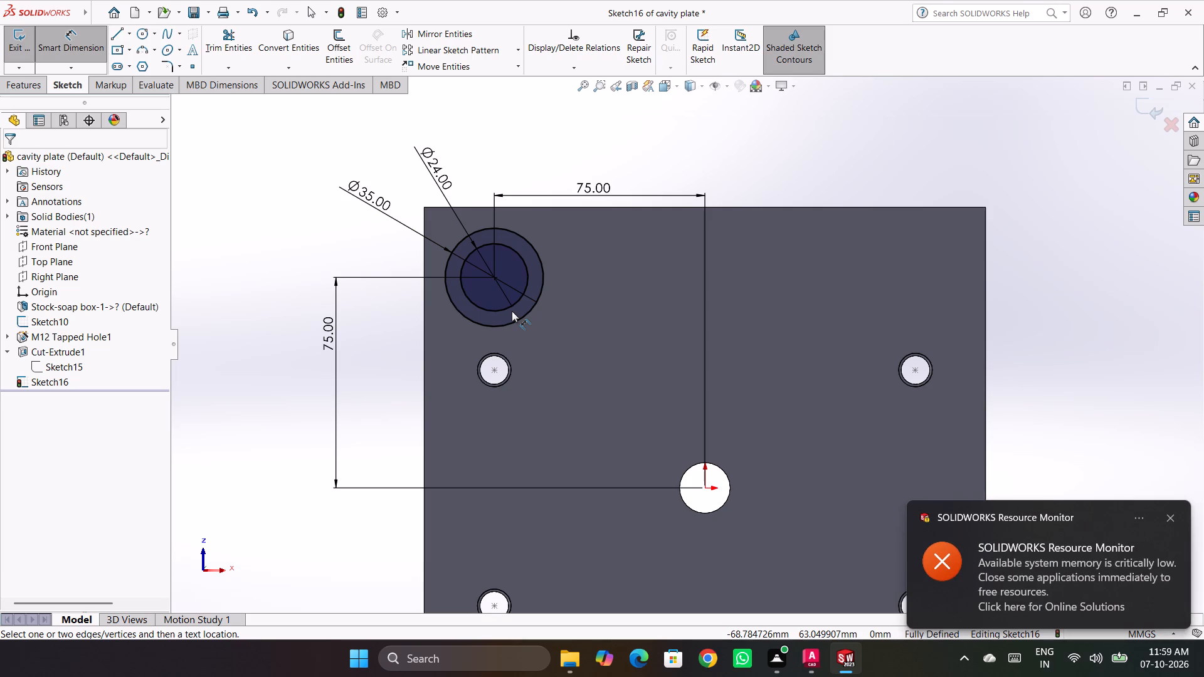
left_click(189, 65)
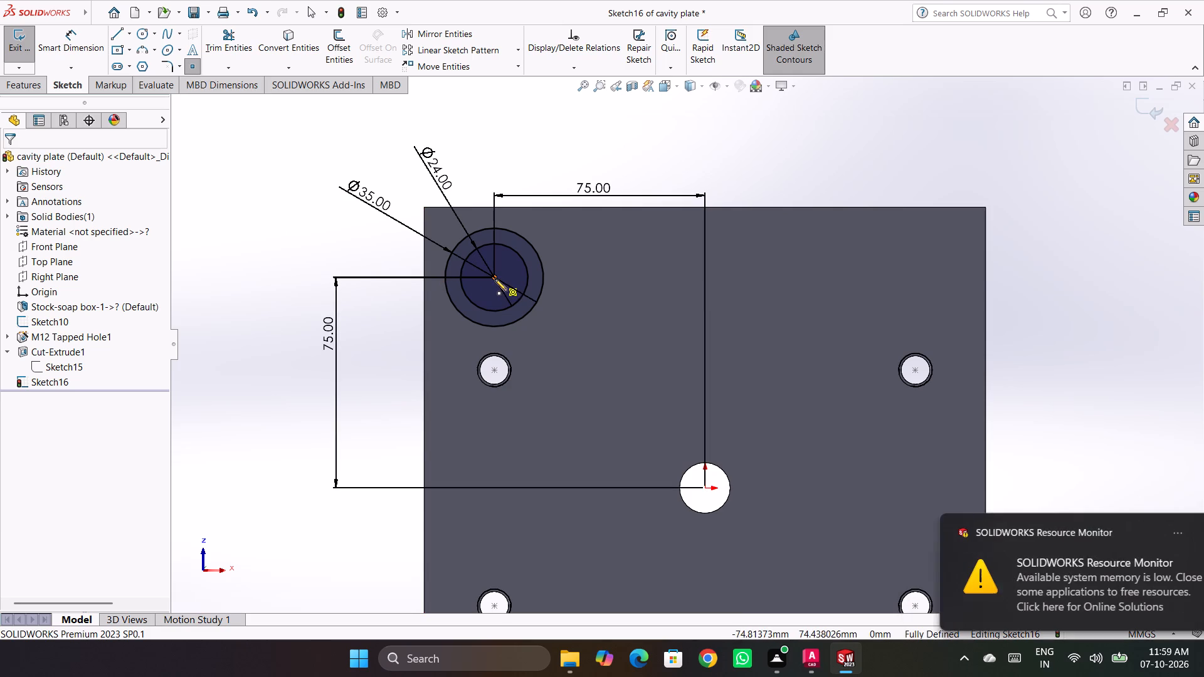
left_click(495, 279)
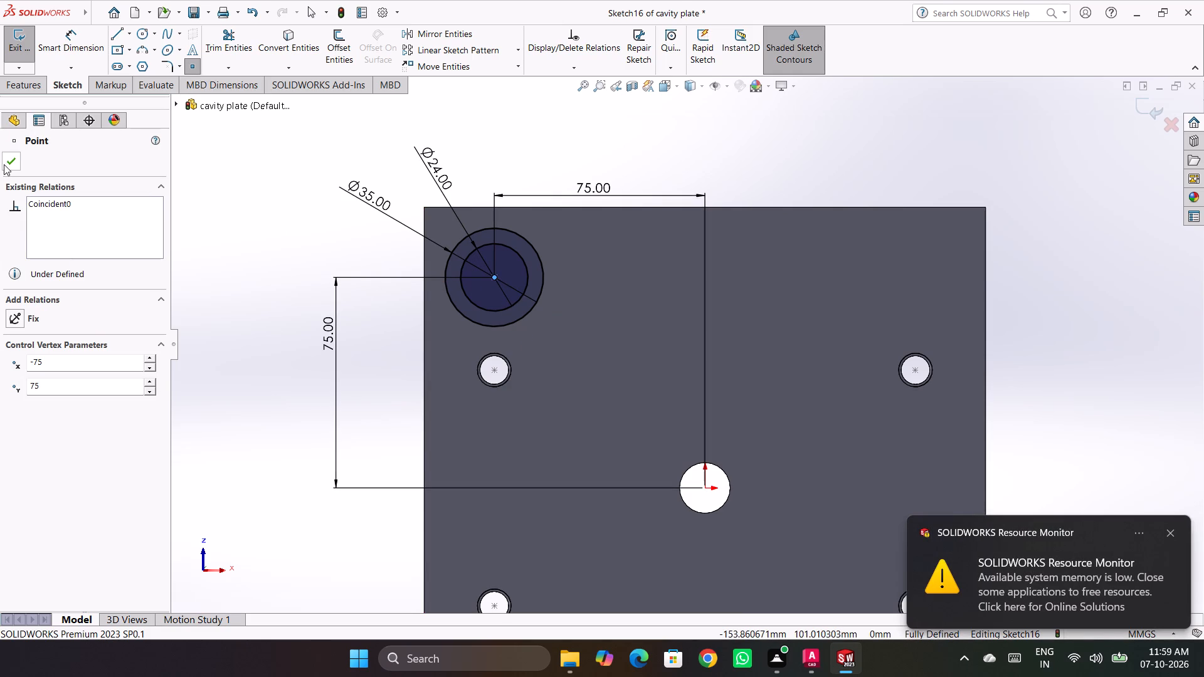
left_click(7, 164)
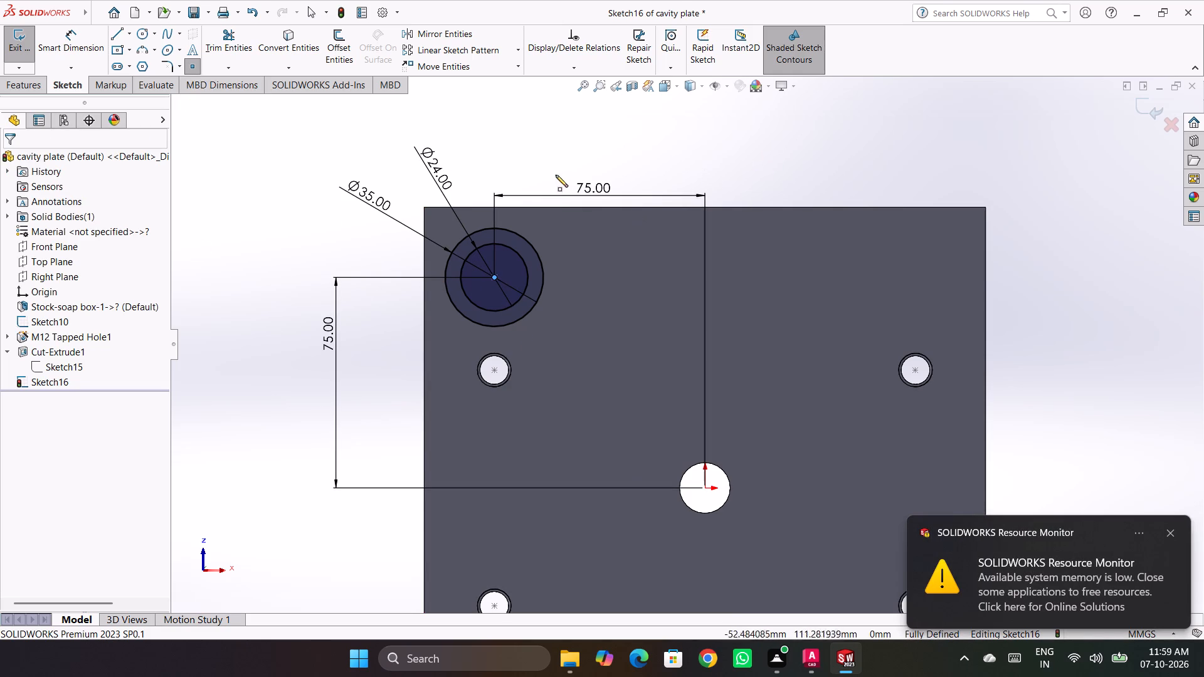
Close the circle sketch and start a new sketch on the plate's upper side face, next to the circles.
middle_click_drag(611, 141, 601, 217)
right_click(520, 183)
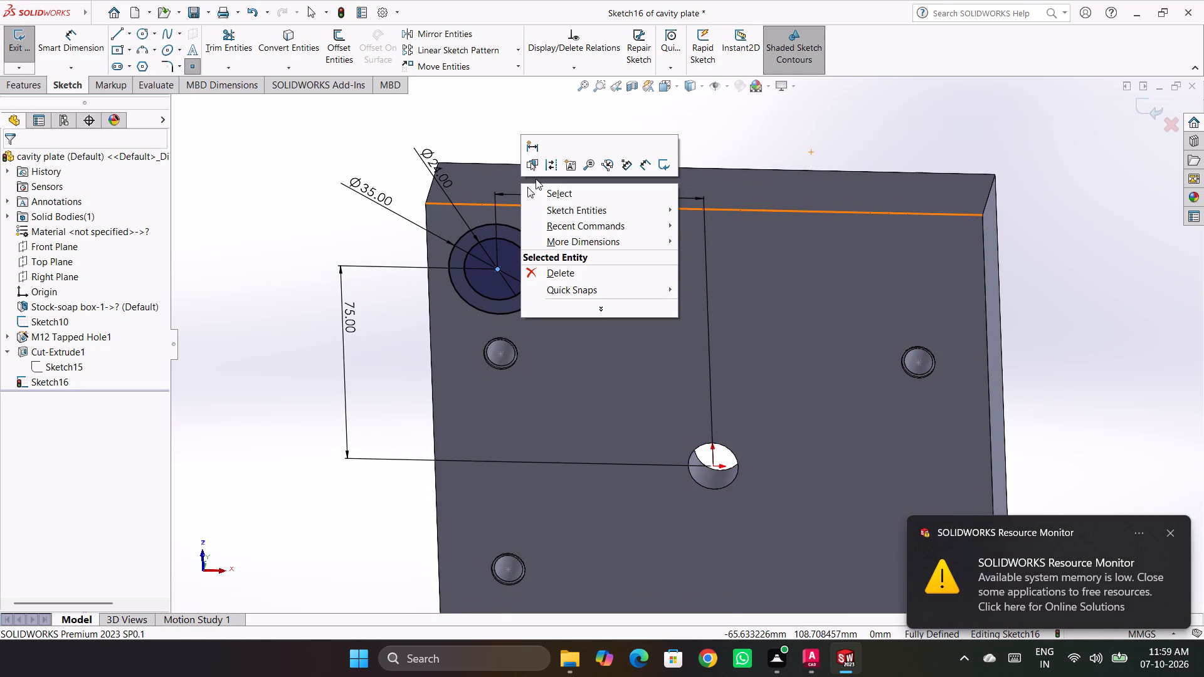
left_click(13, 40)
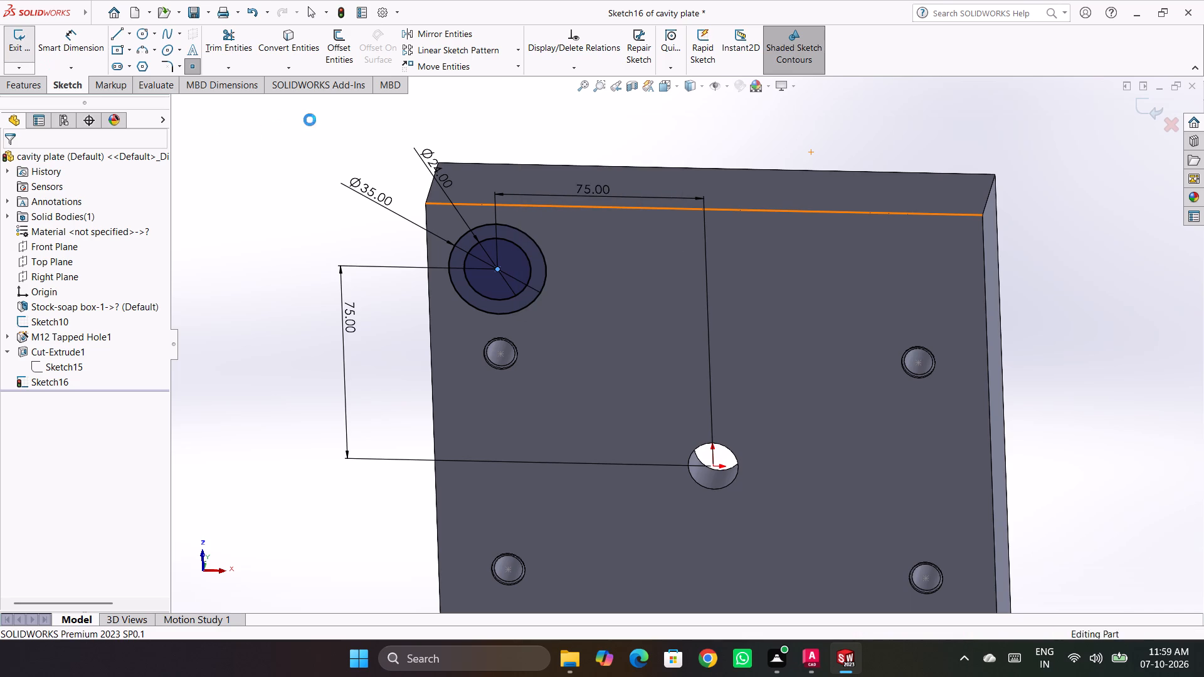
right_click(492, 180)
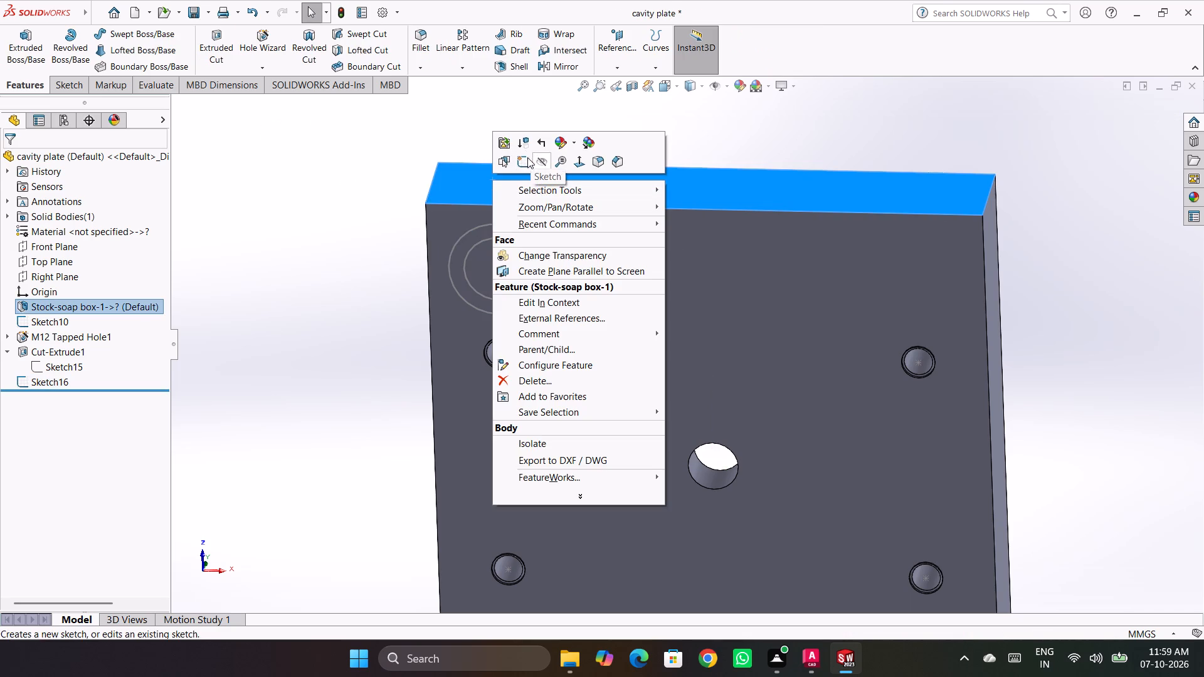
left_click(524, 158)
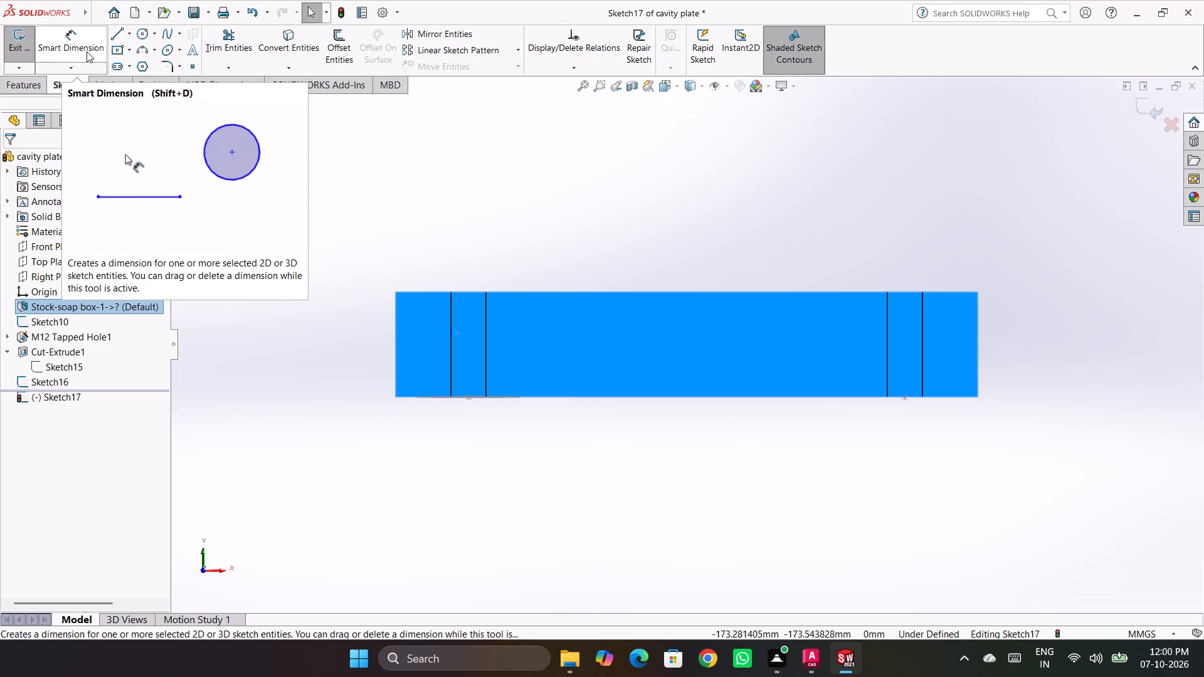
Sketch a 17.5 mm line from the circles' centre to the larger circle's outer end, plus a vertical line about 8.6 mm up.
left_click(117, 35)
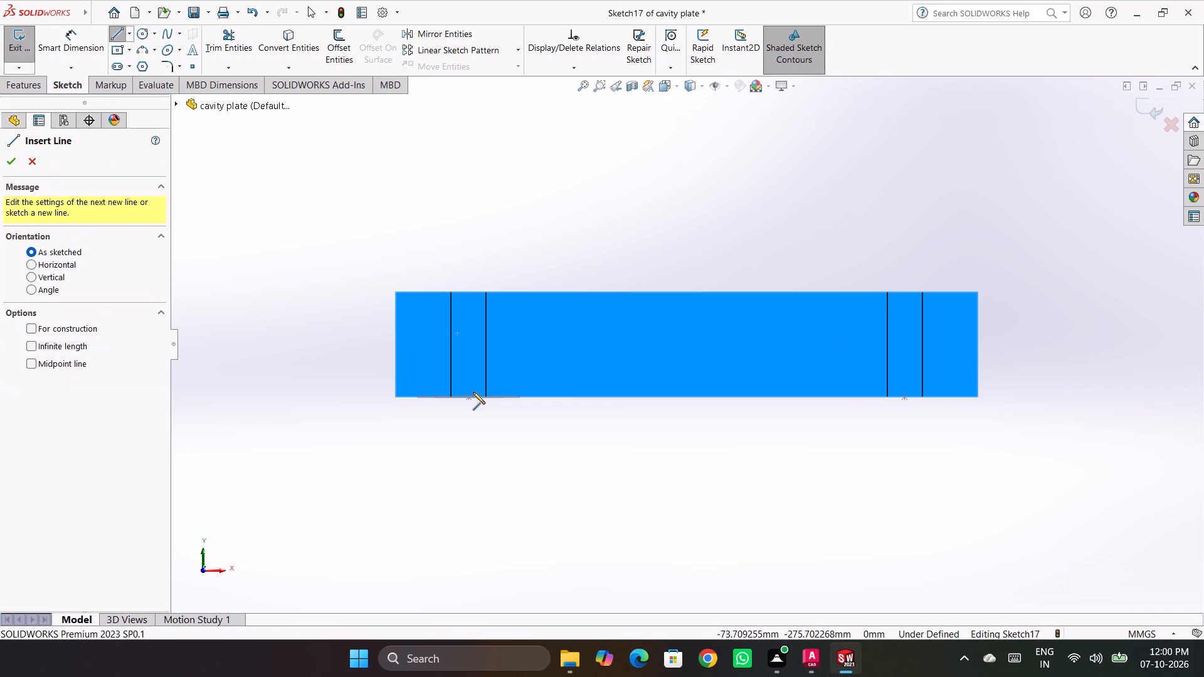
left_click(468, 399)
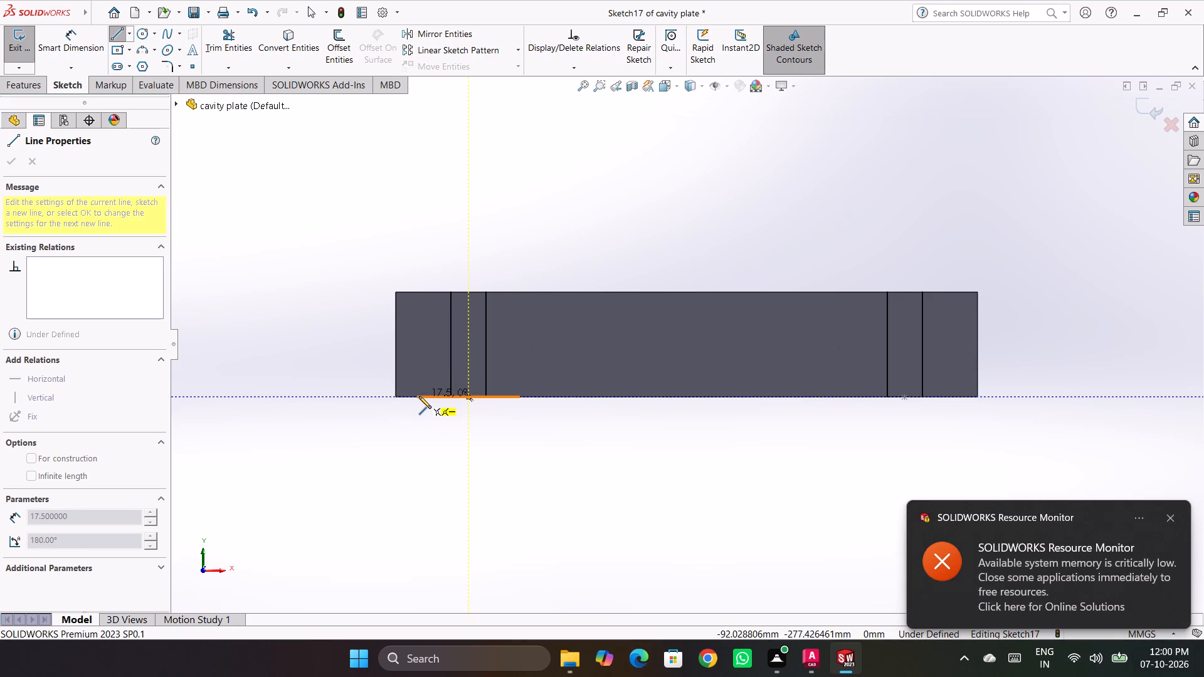
left_click(419, 397)
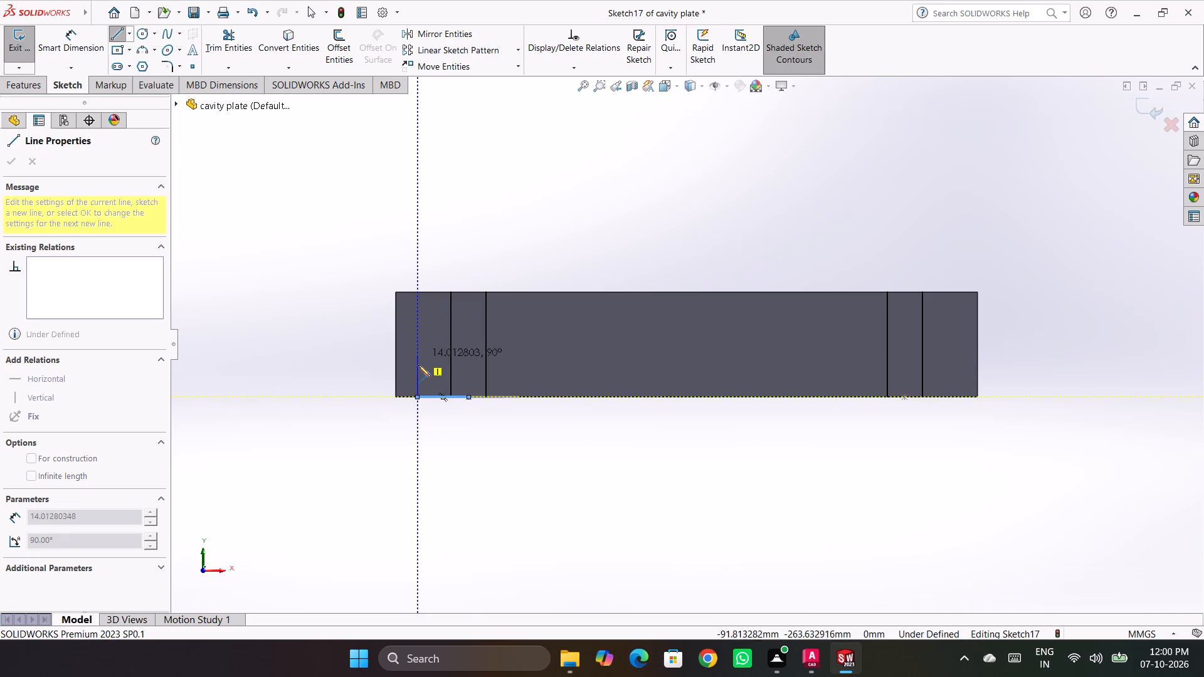
left_click(417, 372)
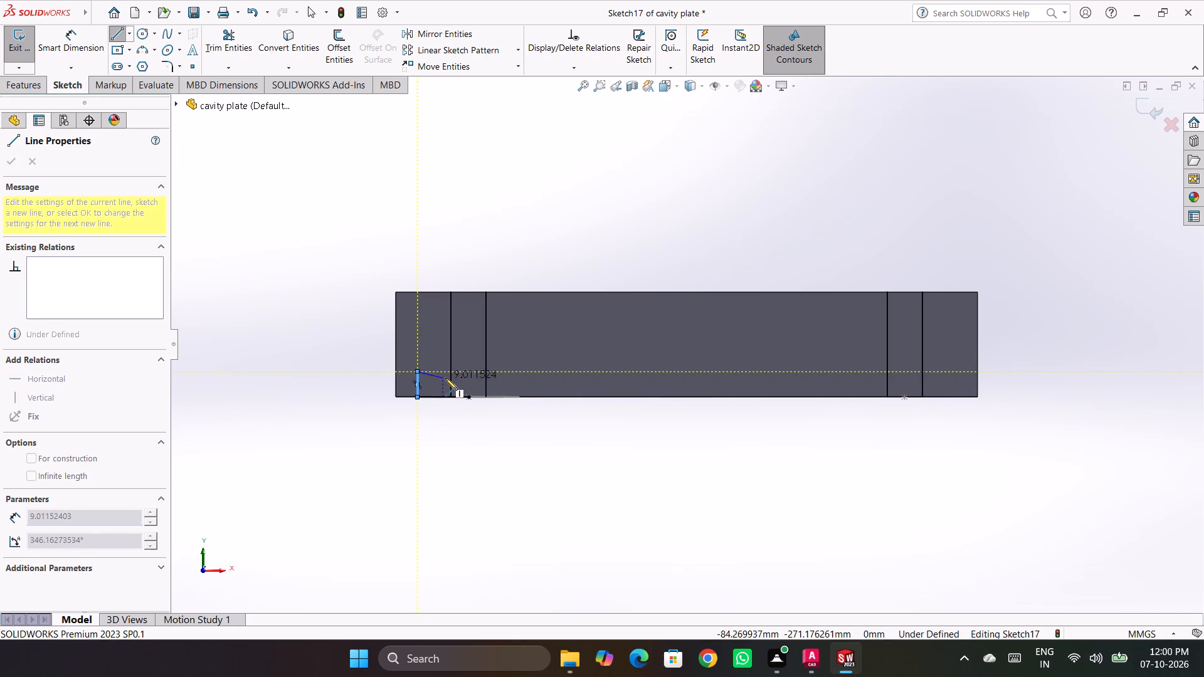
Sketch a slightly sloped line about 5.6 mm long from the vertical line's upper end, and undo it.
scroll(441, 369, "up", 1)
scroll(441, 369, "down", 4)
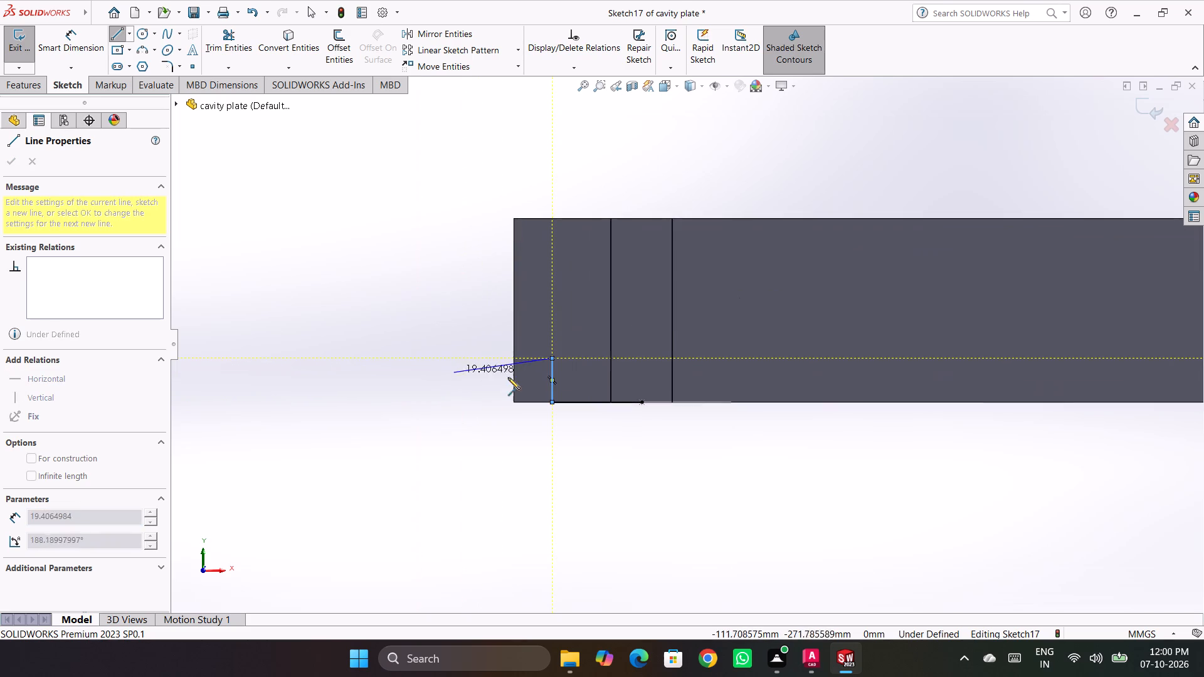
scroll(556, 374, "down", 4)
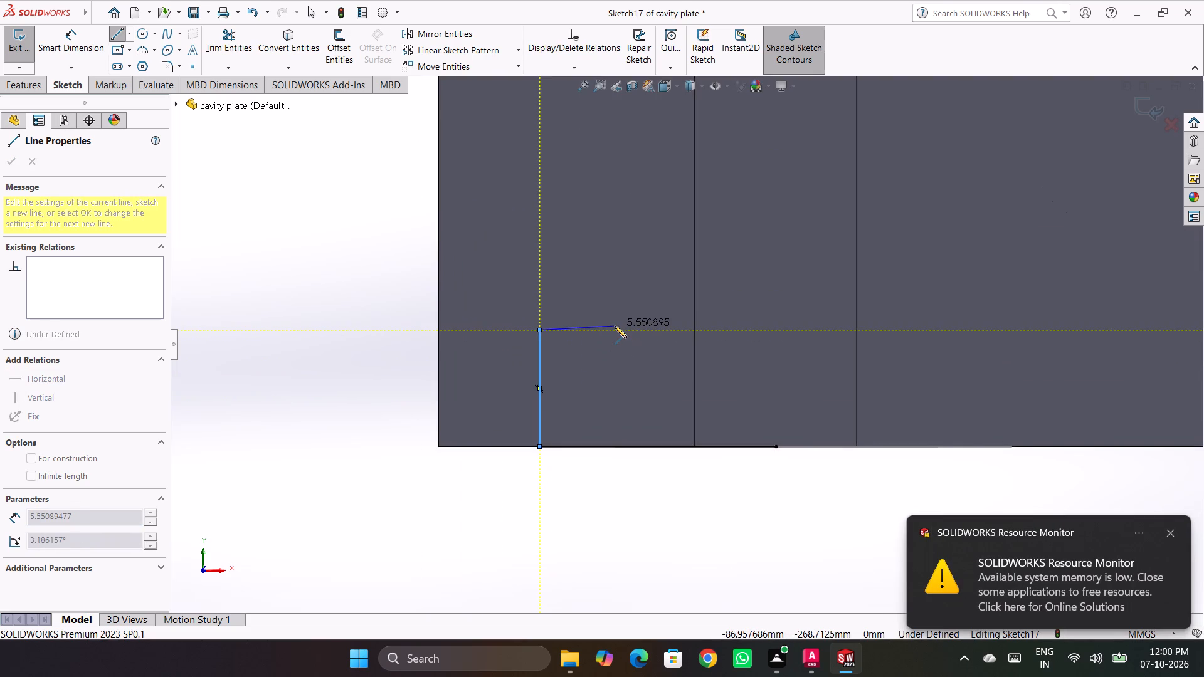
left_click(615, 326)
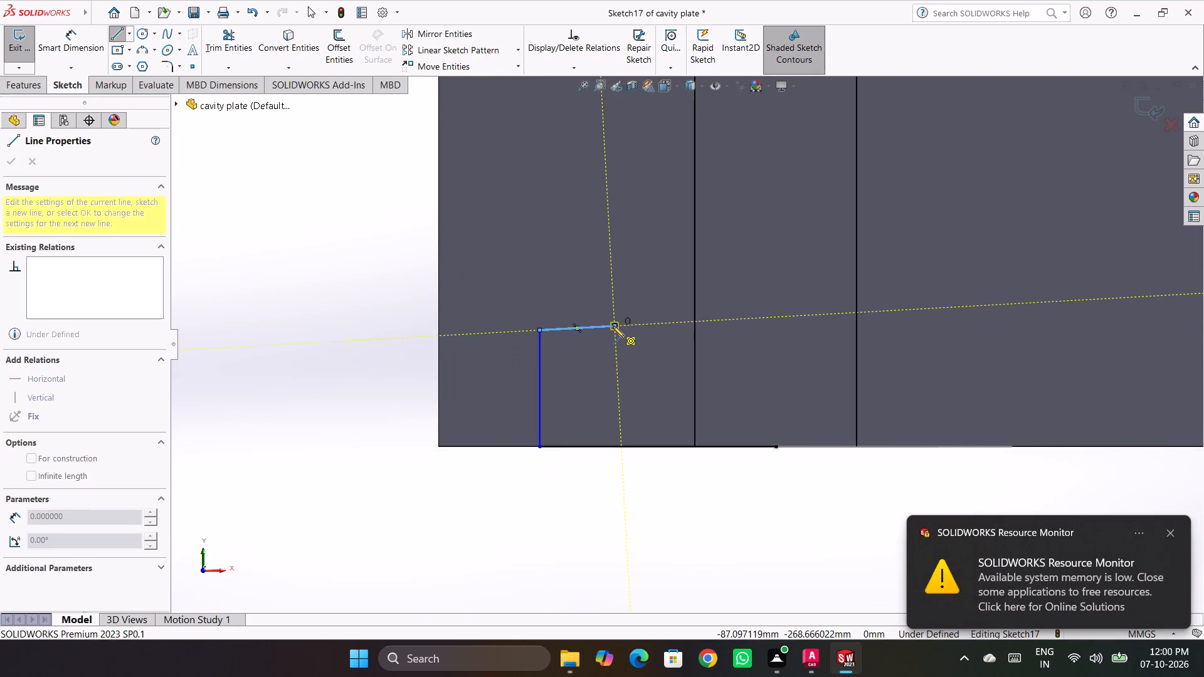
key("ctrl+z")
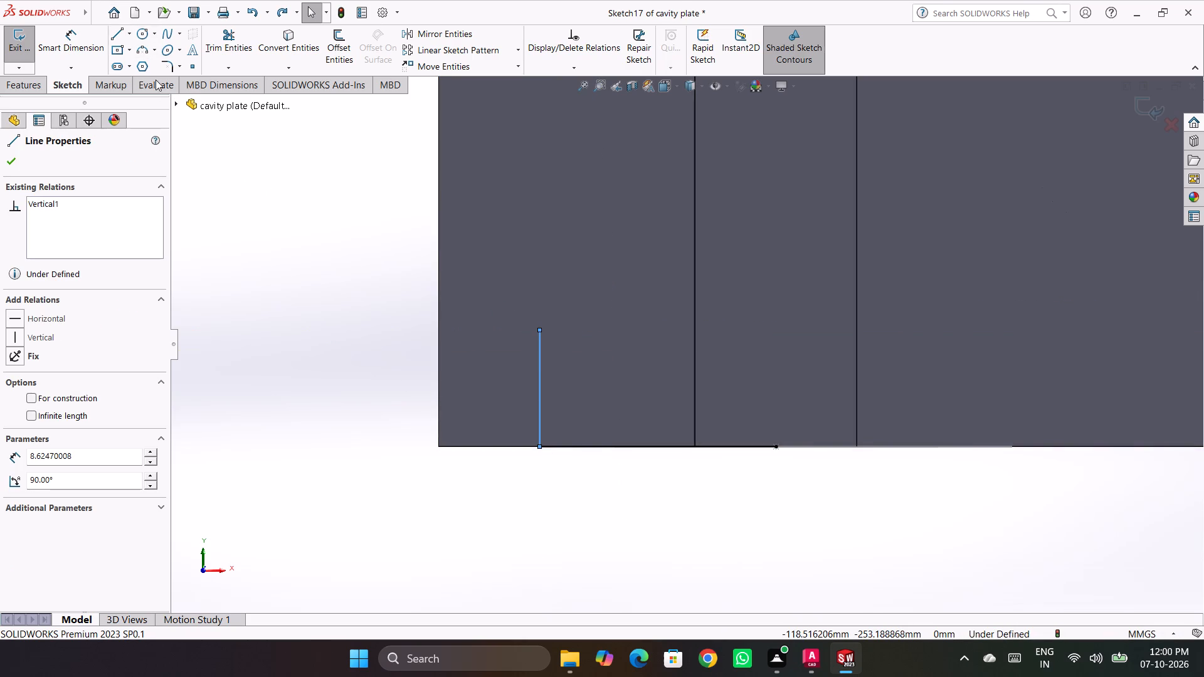
Sketch a small step from the vertical line's upper end: about 4.5 mm horizontally inward, about 0.8 mm up, and about 1.8 mm back.
left_click(114, 32)
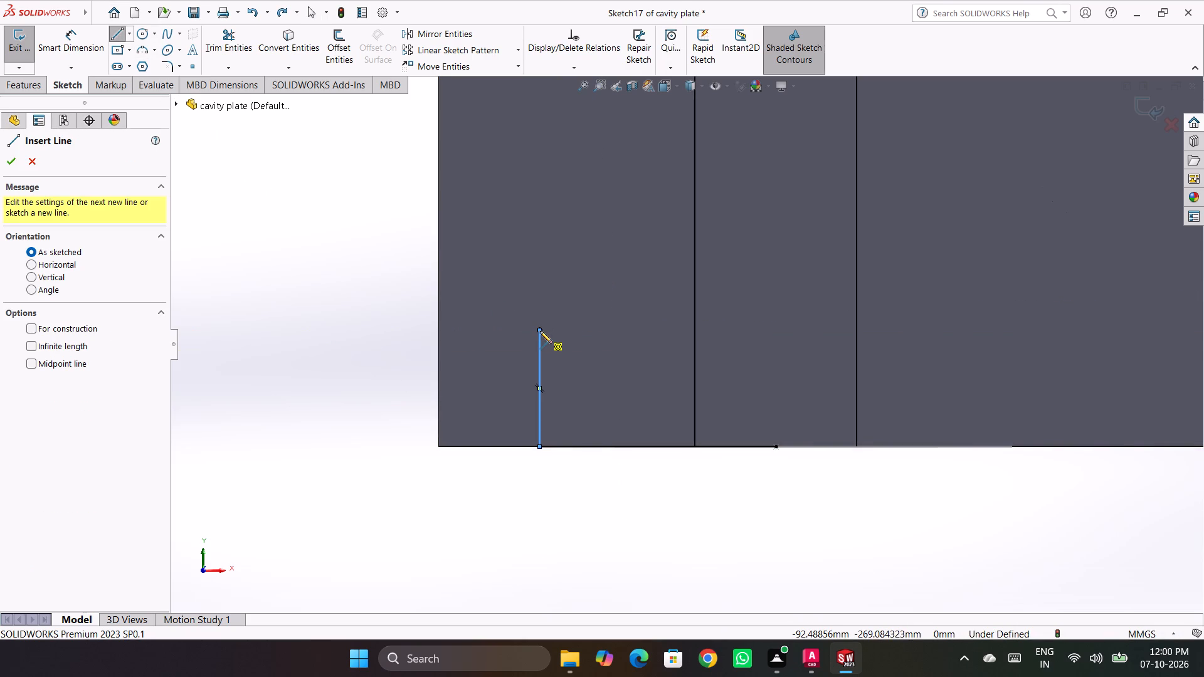
left_click(540, 330)
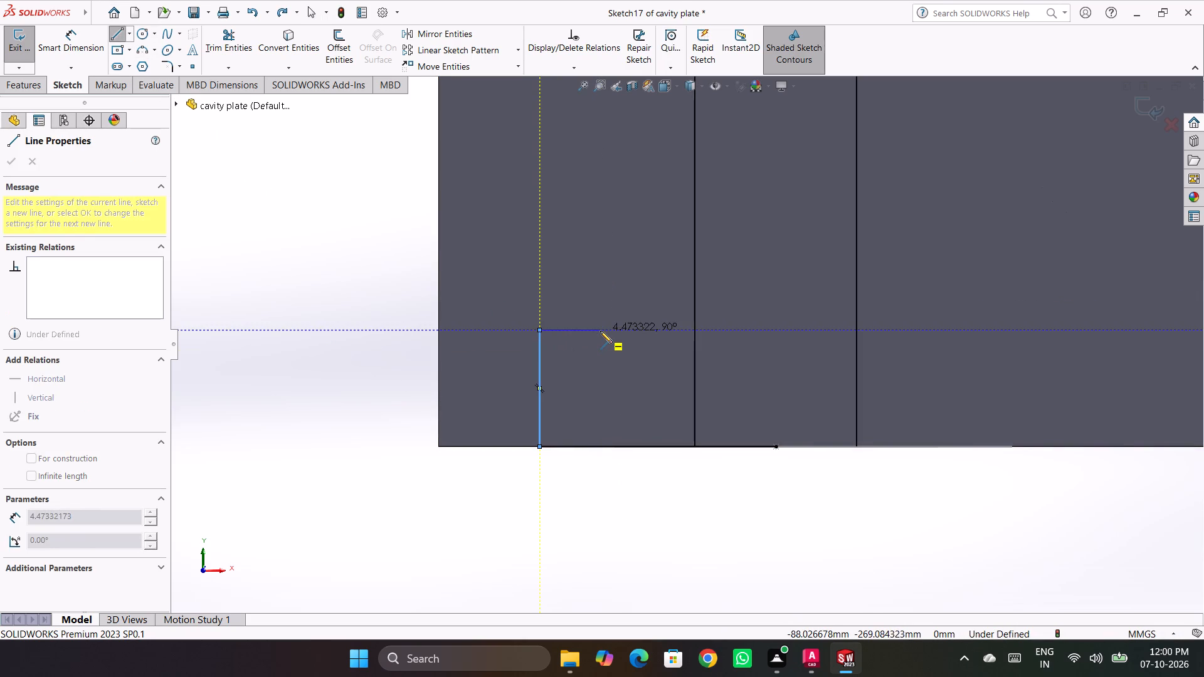
left_click(600, 331)
left_click(600, 319)
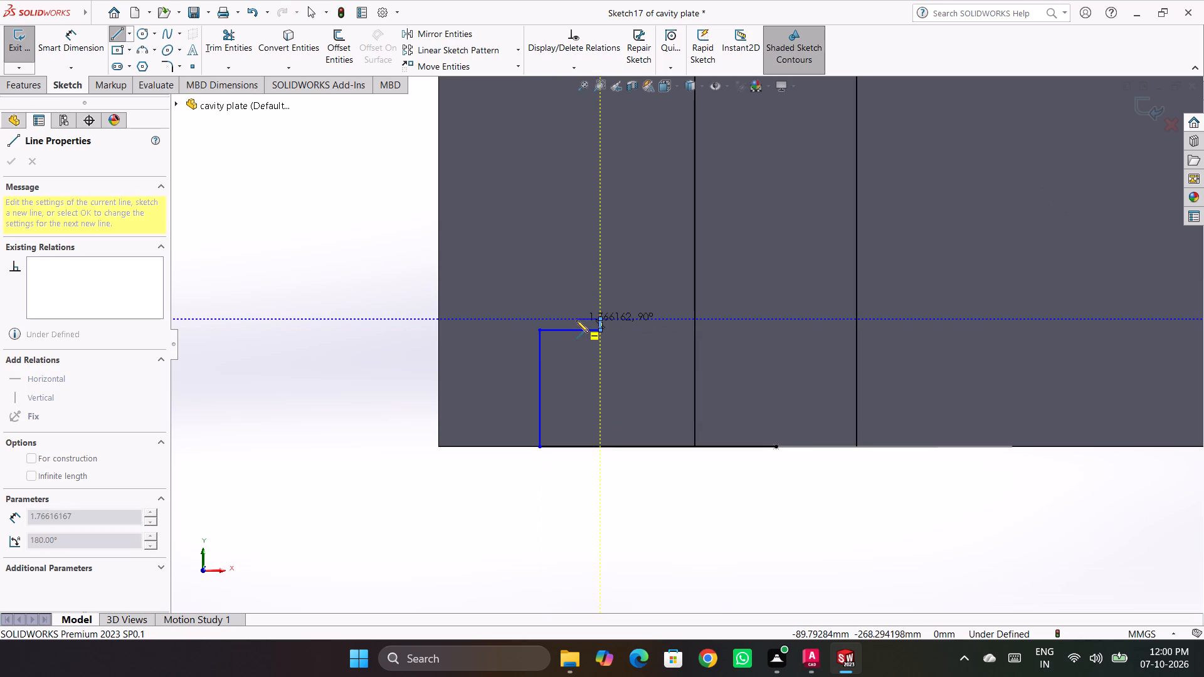
left_click(576, 320)
Close the profile with a vertical line to the plate's upper edge, a line about 14.8 mm across, and a 36 mm centre line down.
scroll(579, 244, "down", 3)
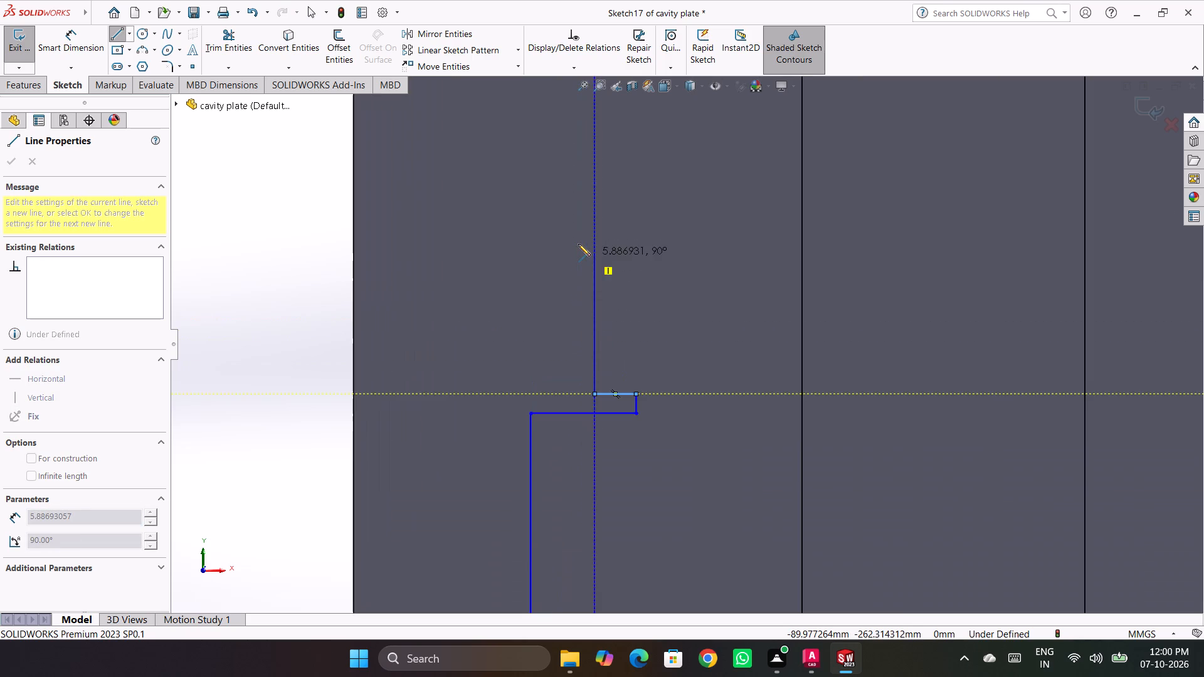
scroll(578, 244, "up", 6)
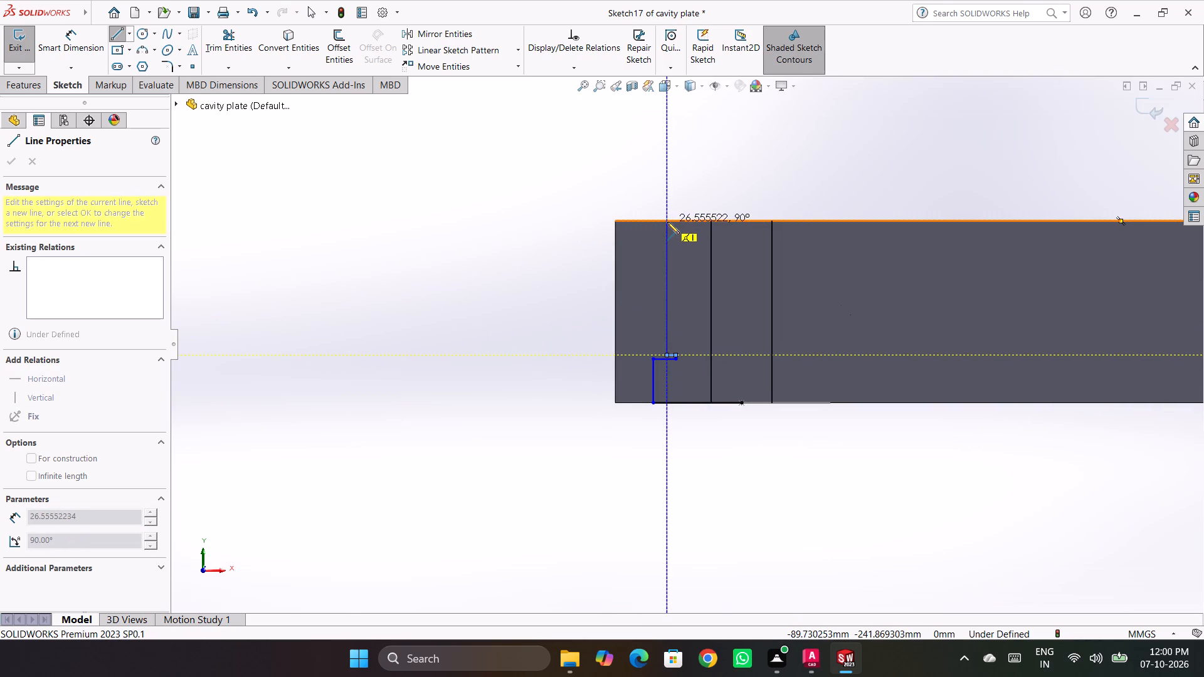
left_click(667, 222)
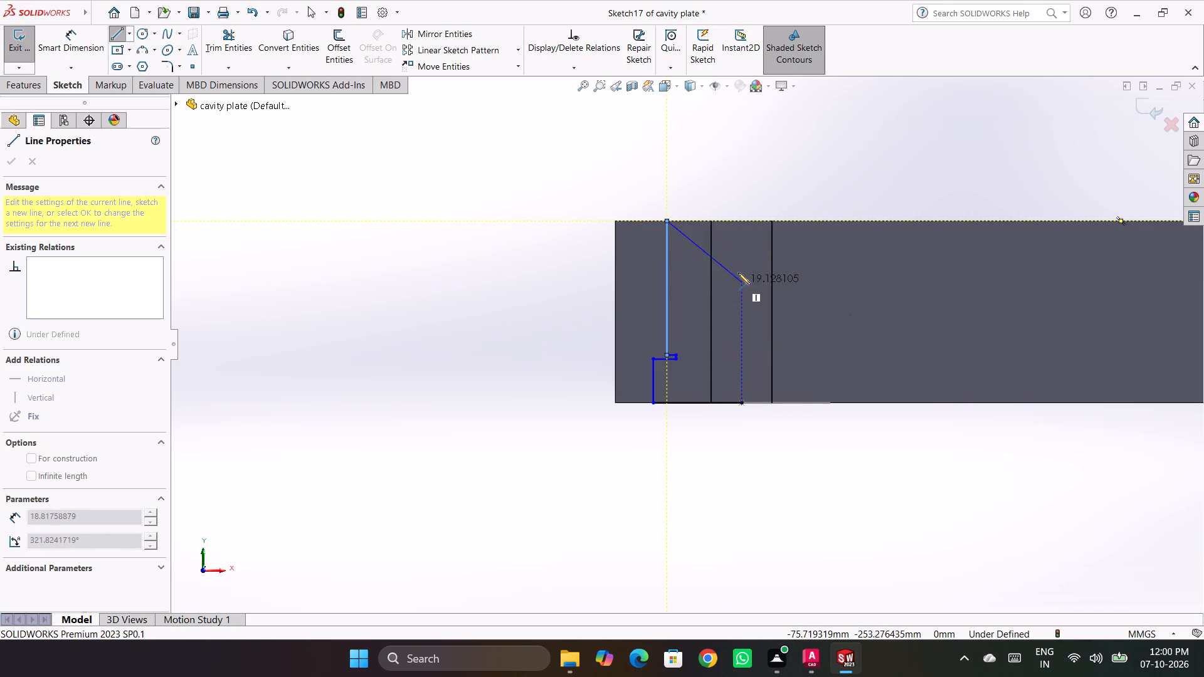
left_click(743, 221)
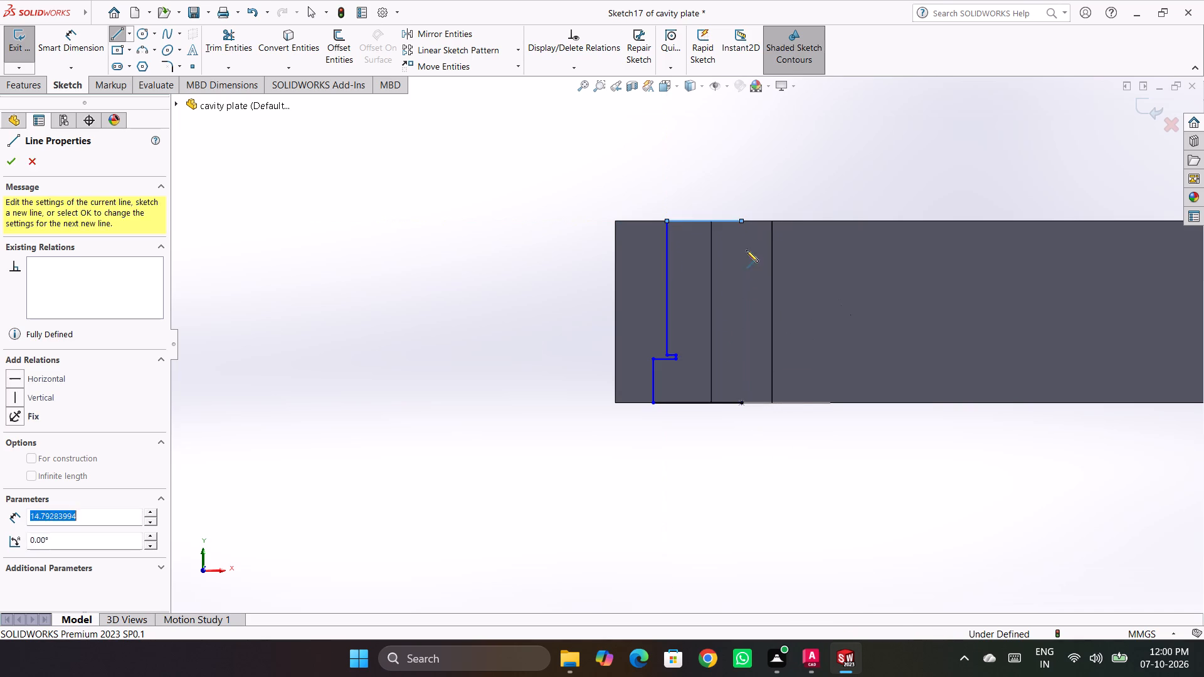
left_click(741, 404)
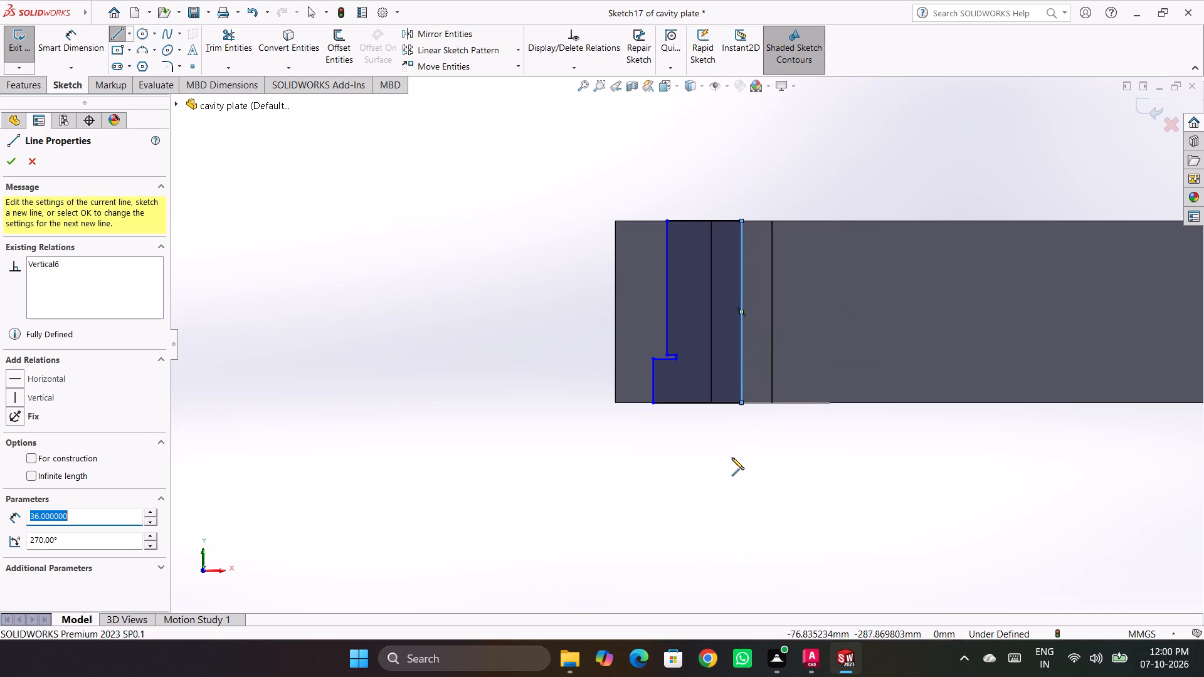
key("Escape")
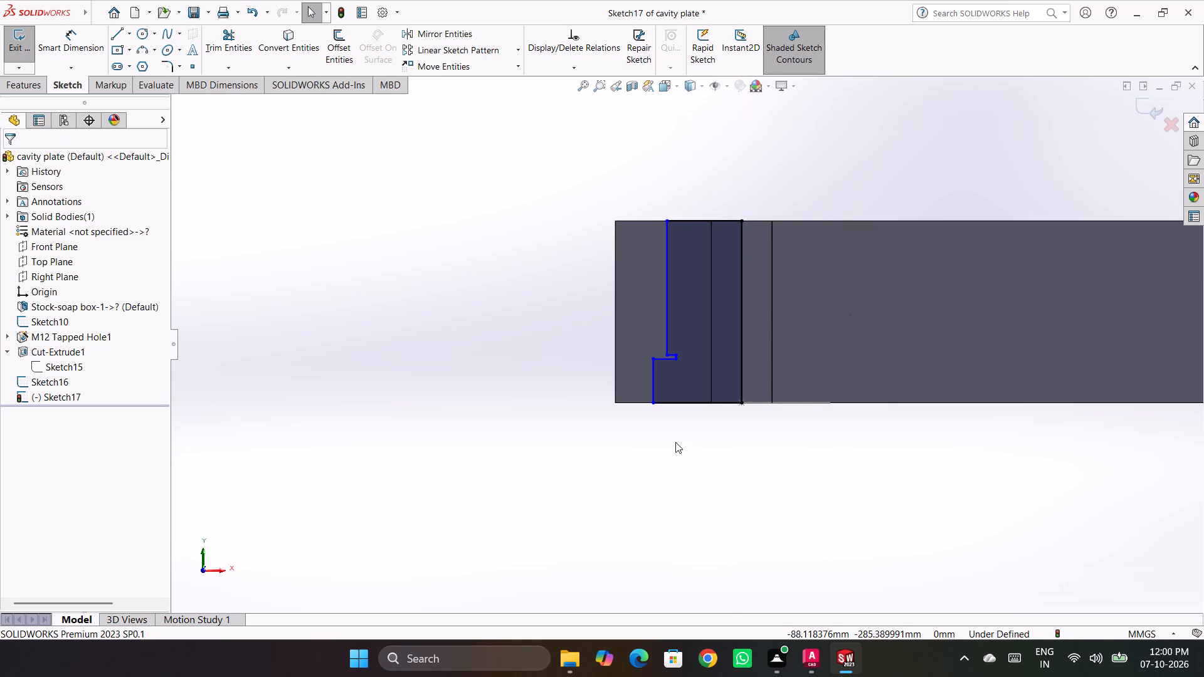
Dimension the profile's lower outer vertical line to 6 mm.
scroll(727, 461, "up", 2)
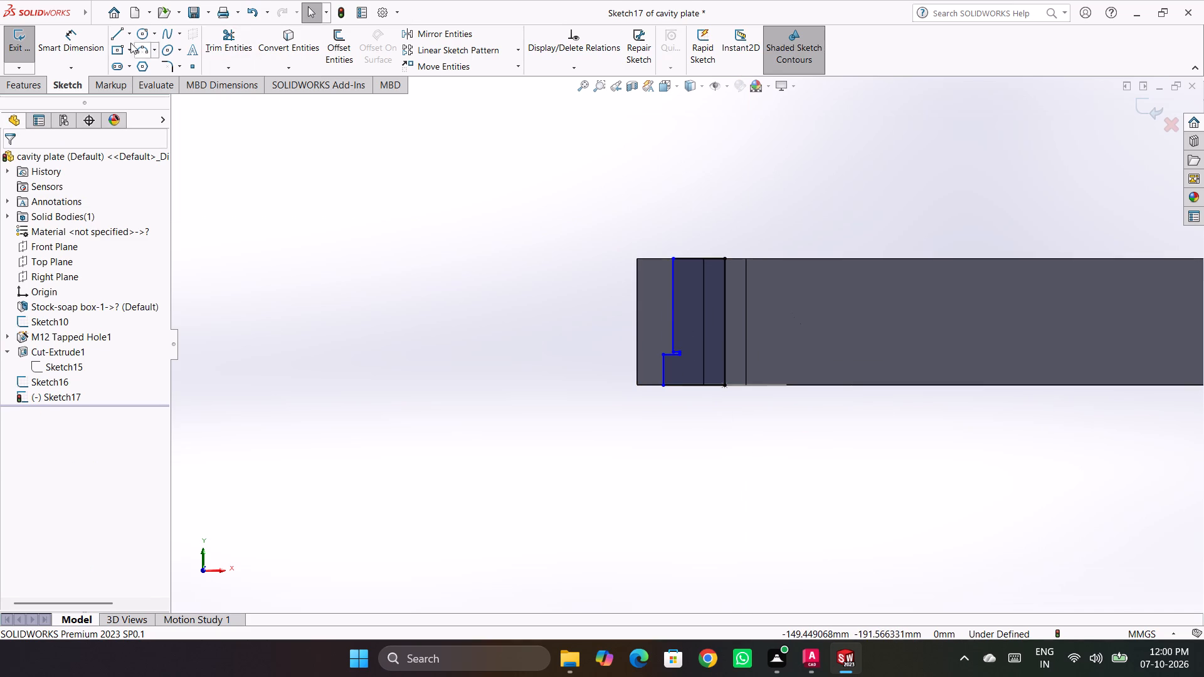
left_click(77, 42)
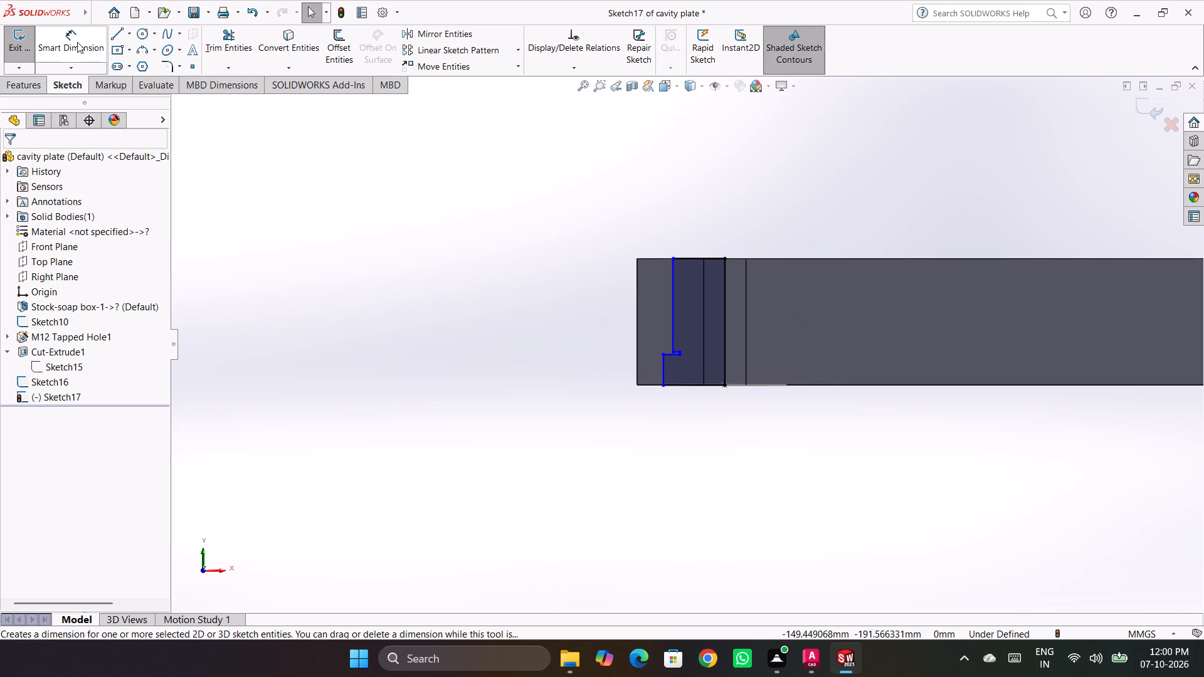
left_click(662, 374)
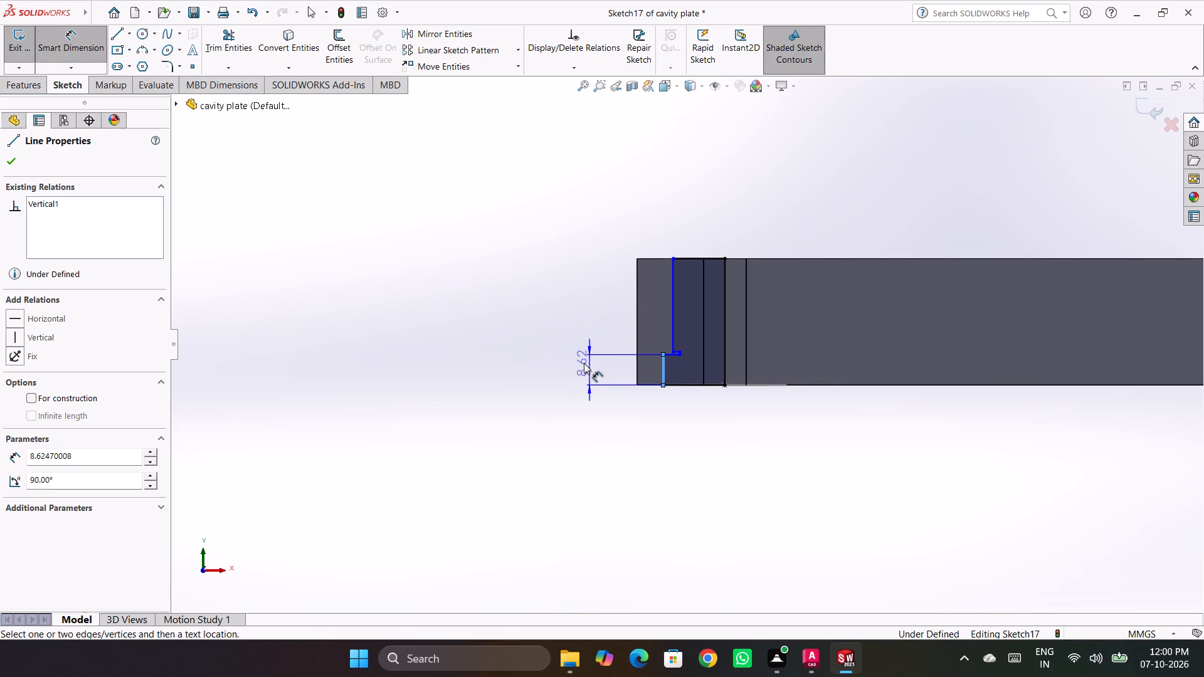
left_click(581, 369)
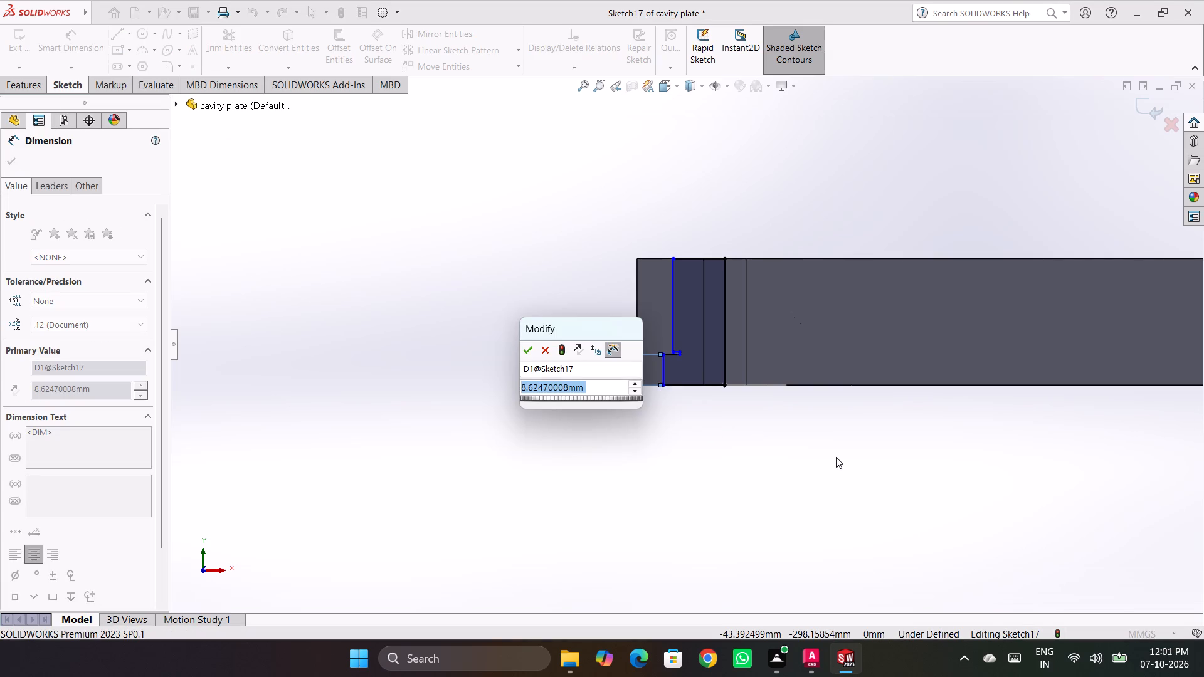
key("6")
key("Return")
left_click(793, 466)
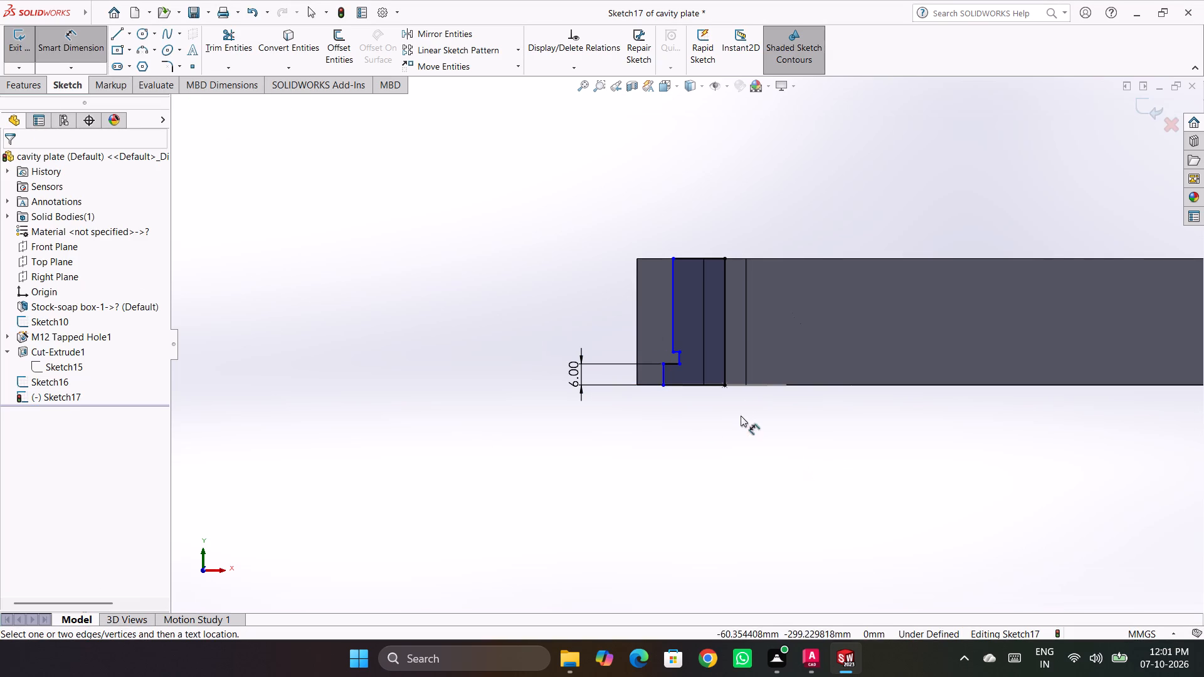
Add a driven dimension for the full height of the profile's centre line.
left_click(727, 360)
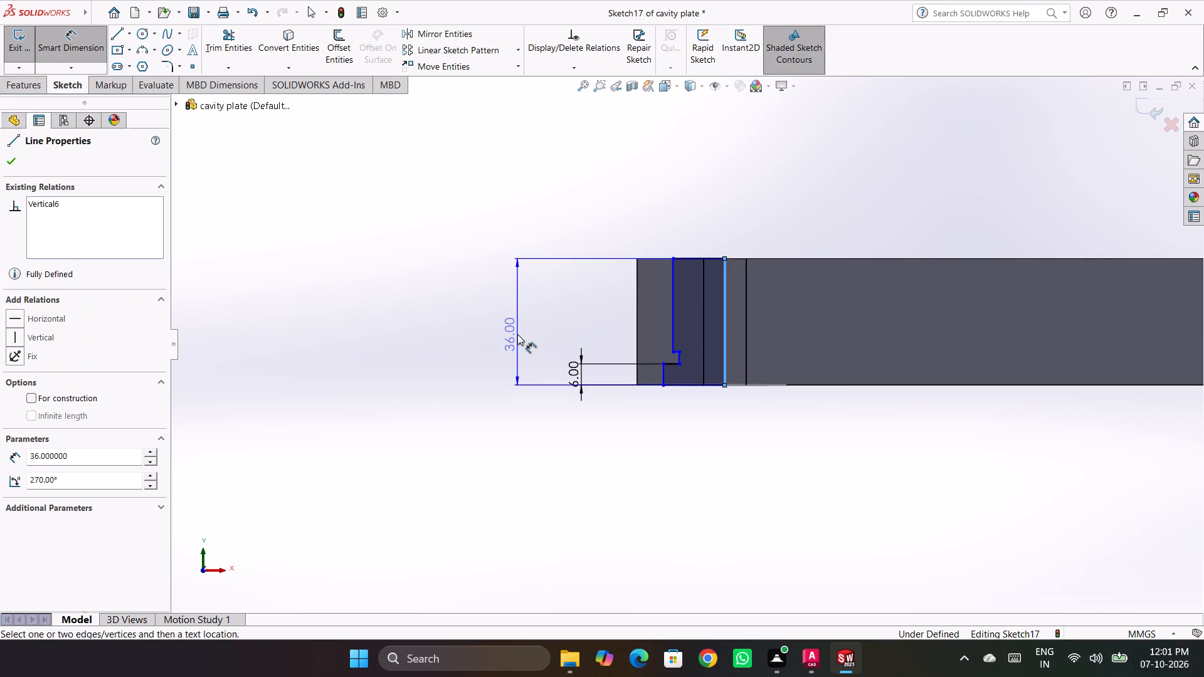
left_click(517, 334)
left_click(213, 80)
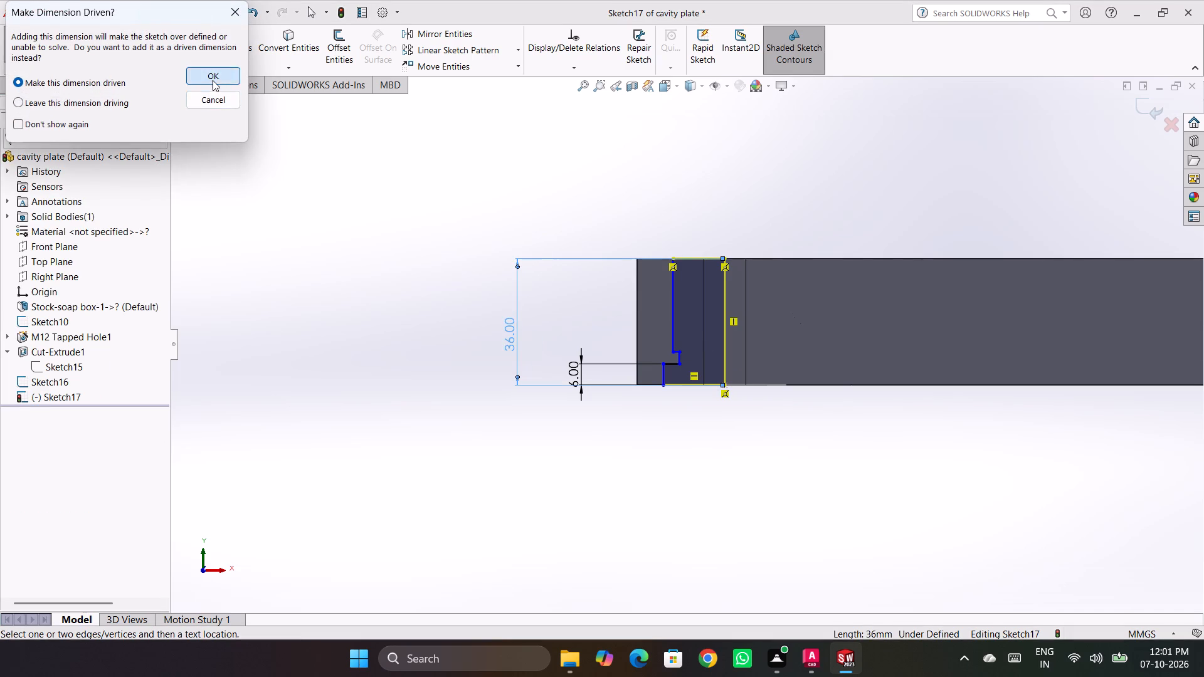
left_click(393, 276)
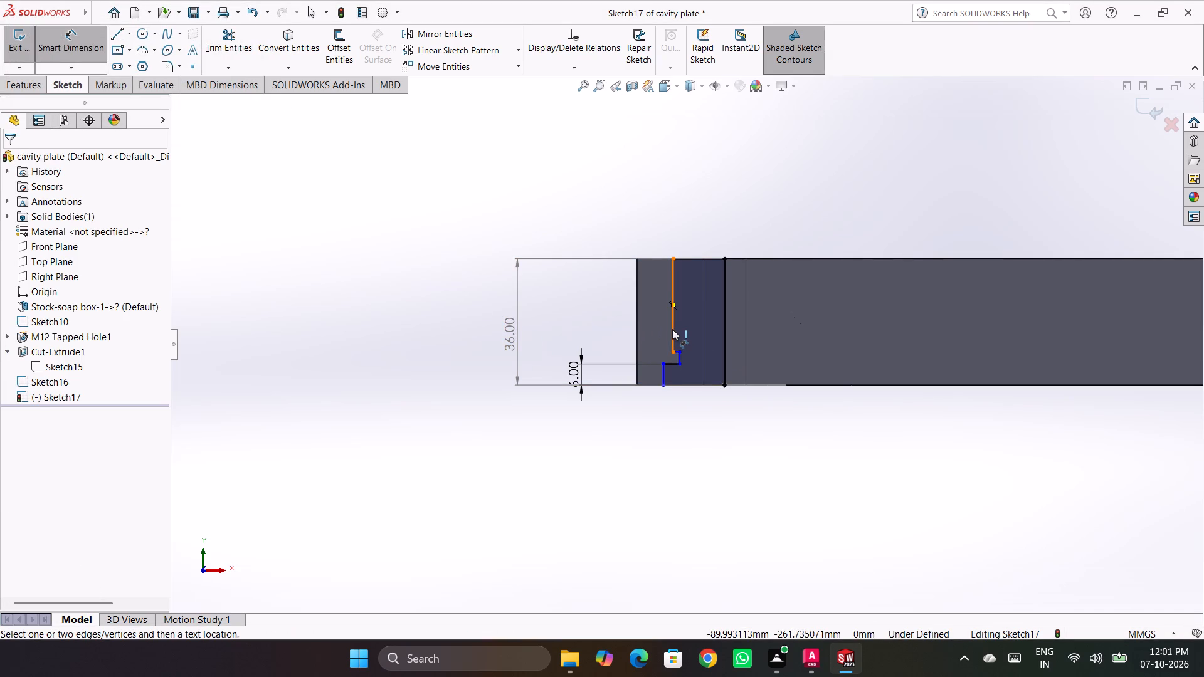
Dimension the short vertical line of the small step to 1 mm.
left_click(681, 357)
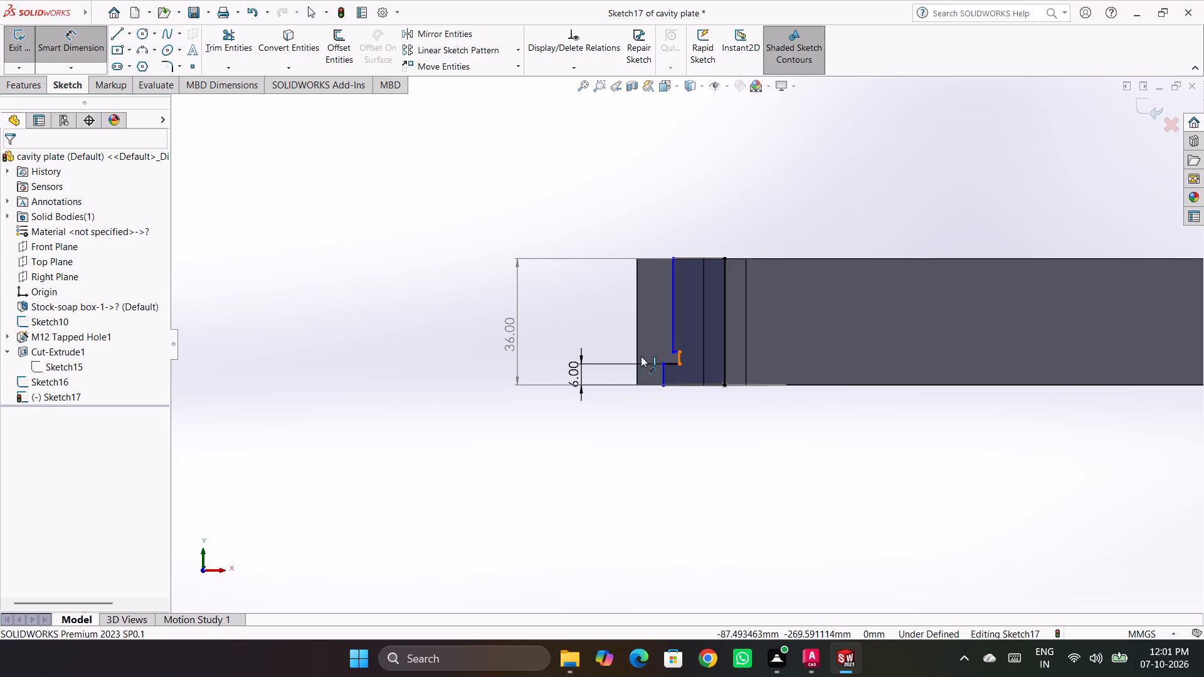
left_click(543, 351)
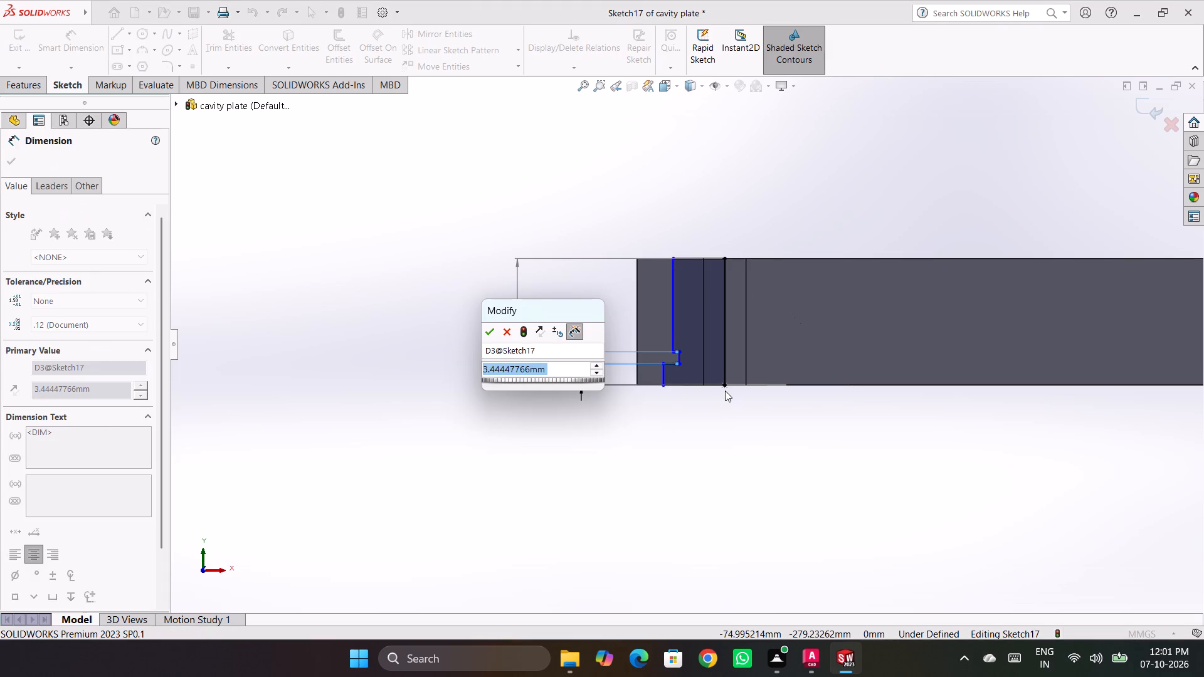
key("1")
key("Return")
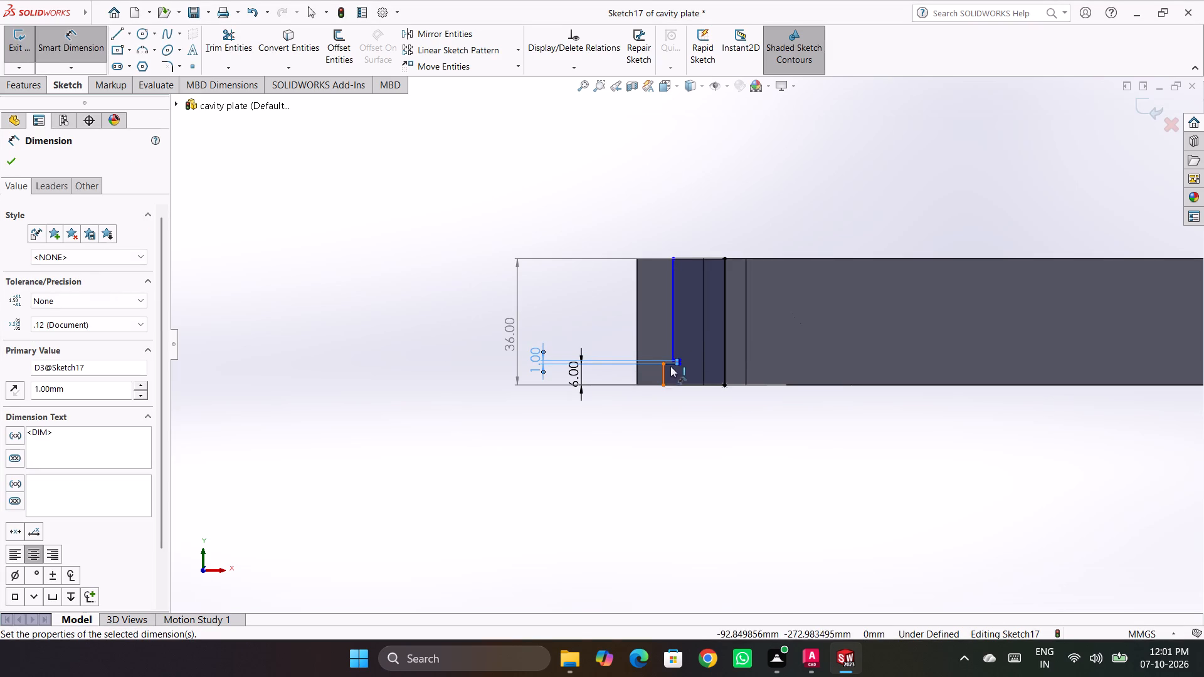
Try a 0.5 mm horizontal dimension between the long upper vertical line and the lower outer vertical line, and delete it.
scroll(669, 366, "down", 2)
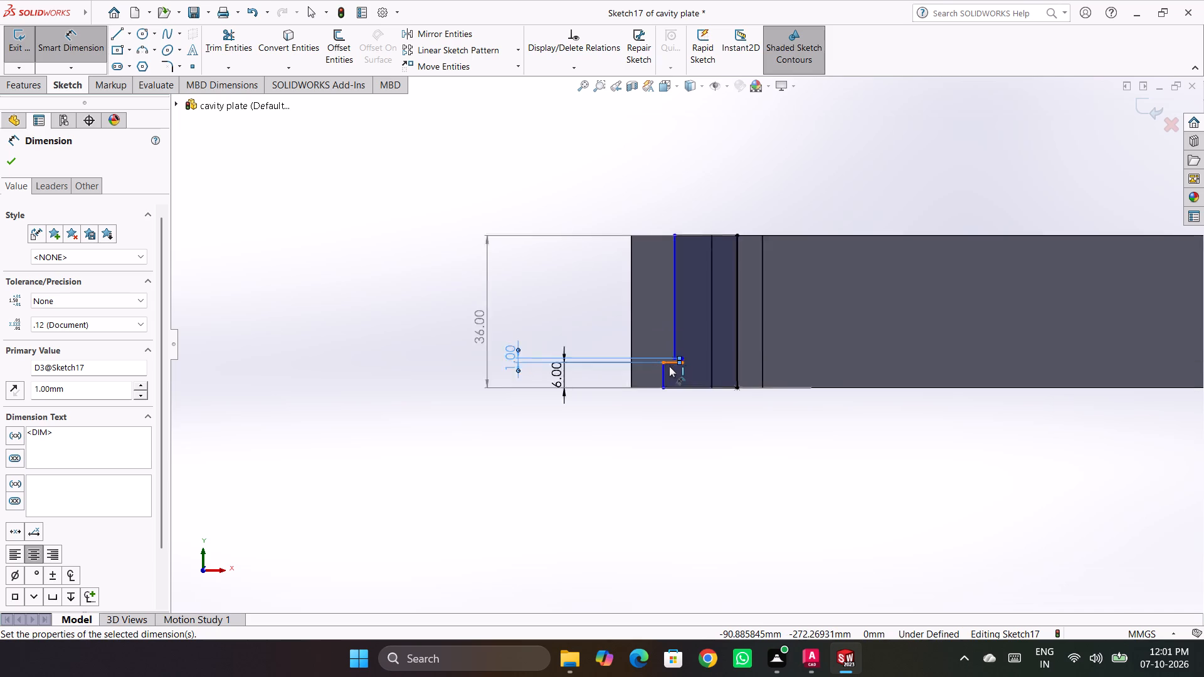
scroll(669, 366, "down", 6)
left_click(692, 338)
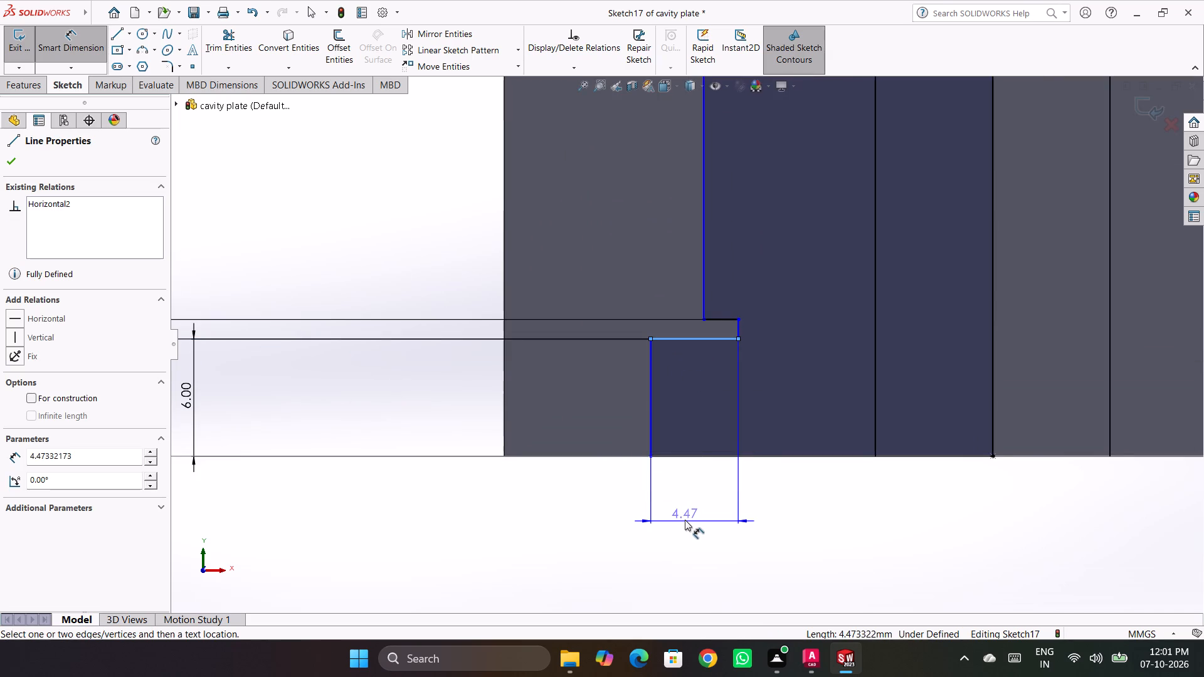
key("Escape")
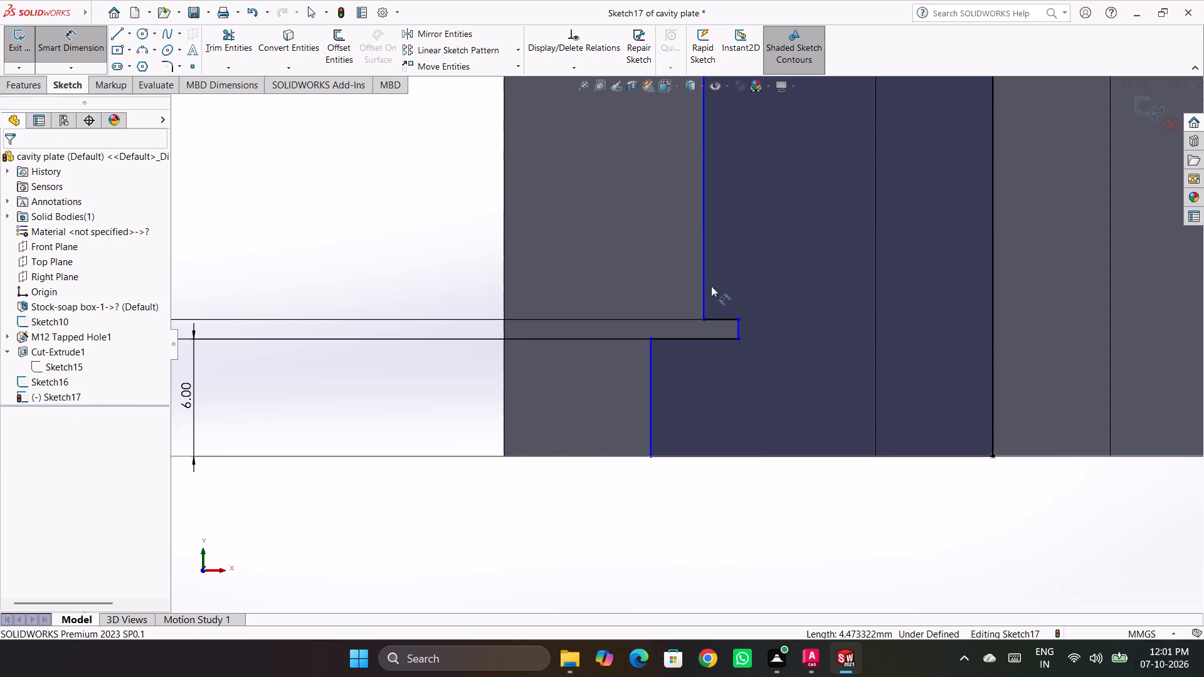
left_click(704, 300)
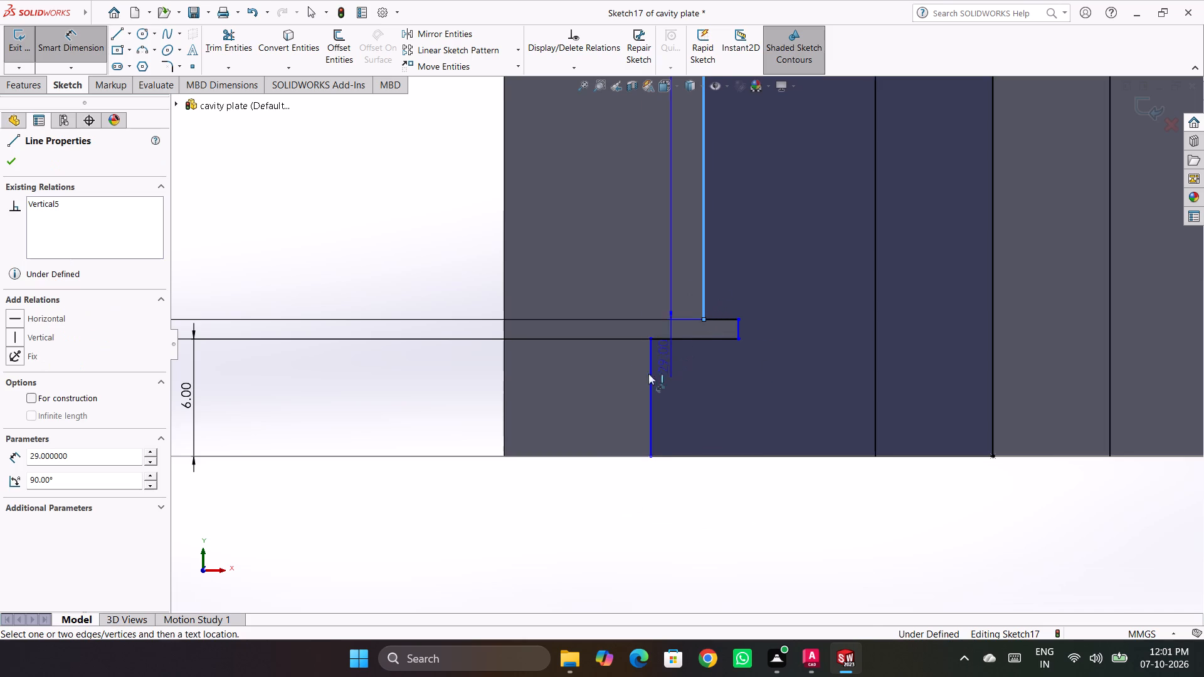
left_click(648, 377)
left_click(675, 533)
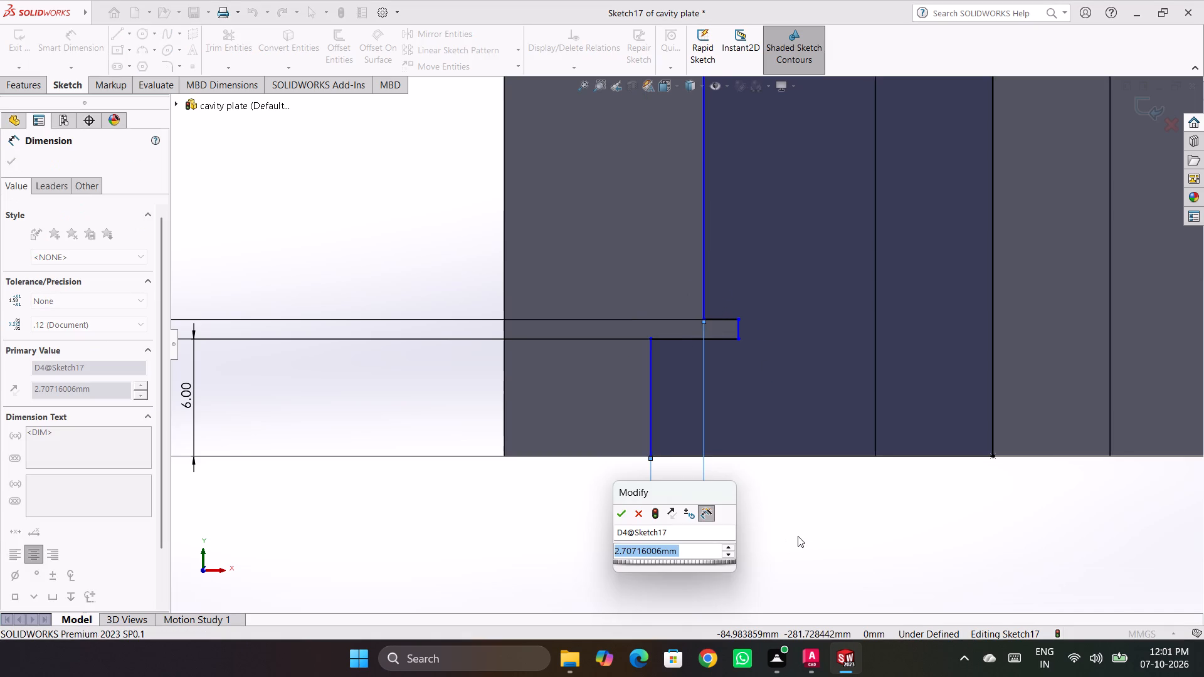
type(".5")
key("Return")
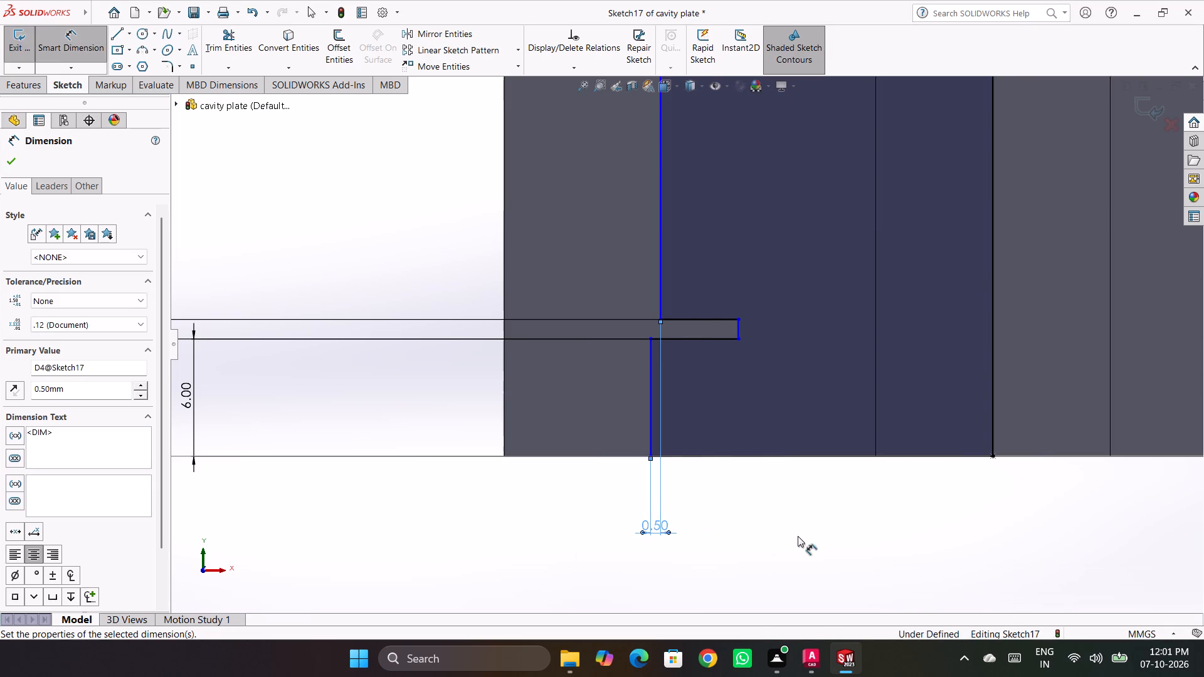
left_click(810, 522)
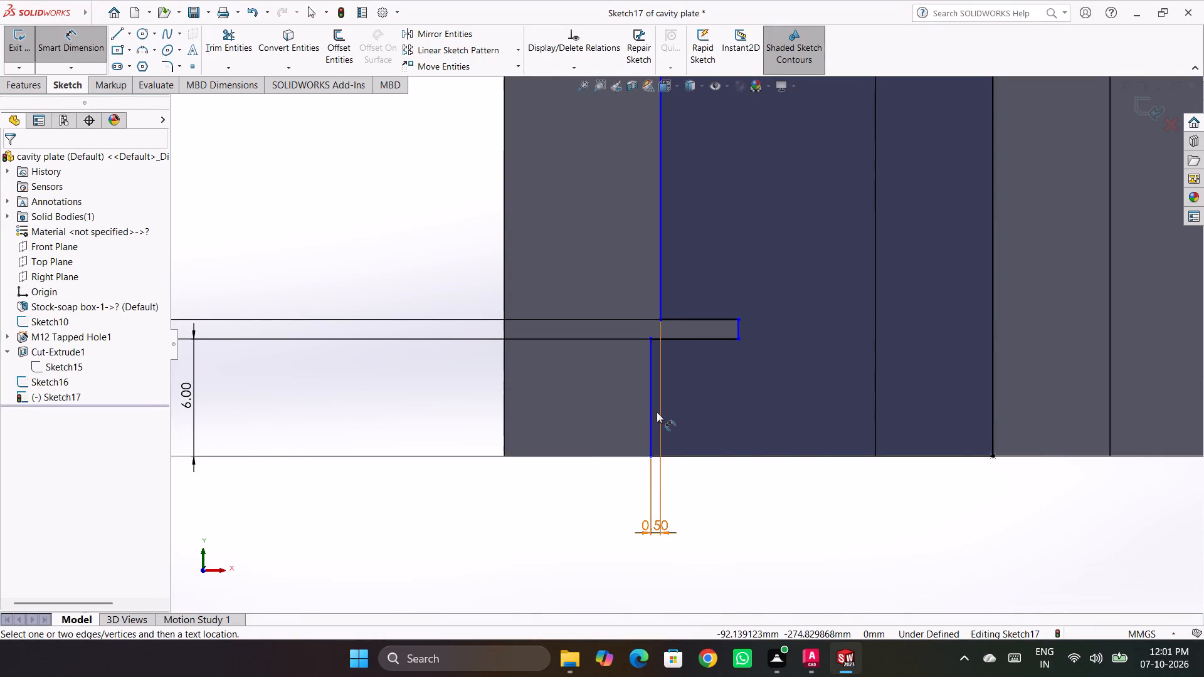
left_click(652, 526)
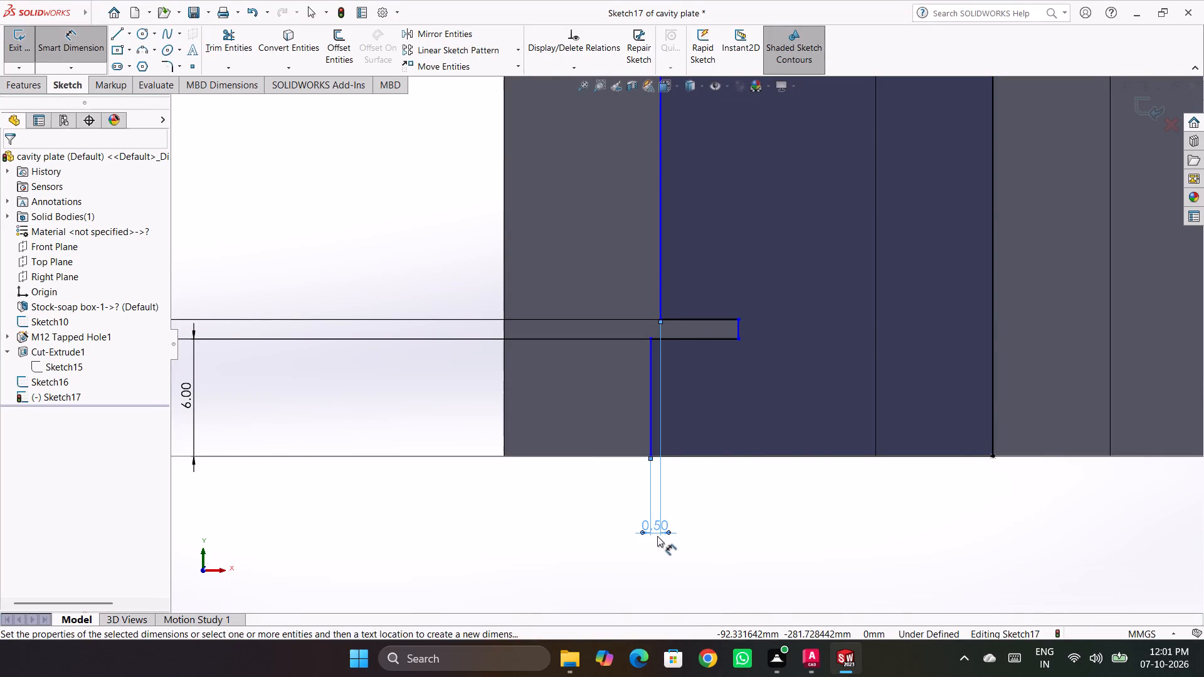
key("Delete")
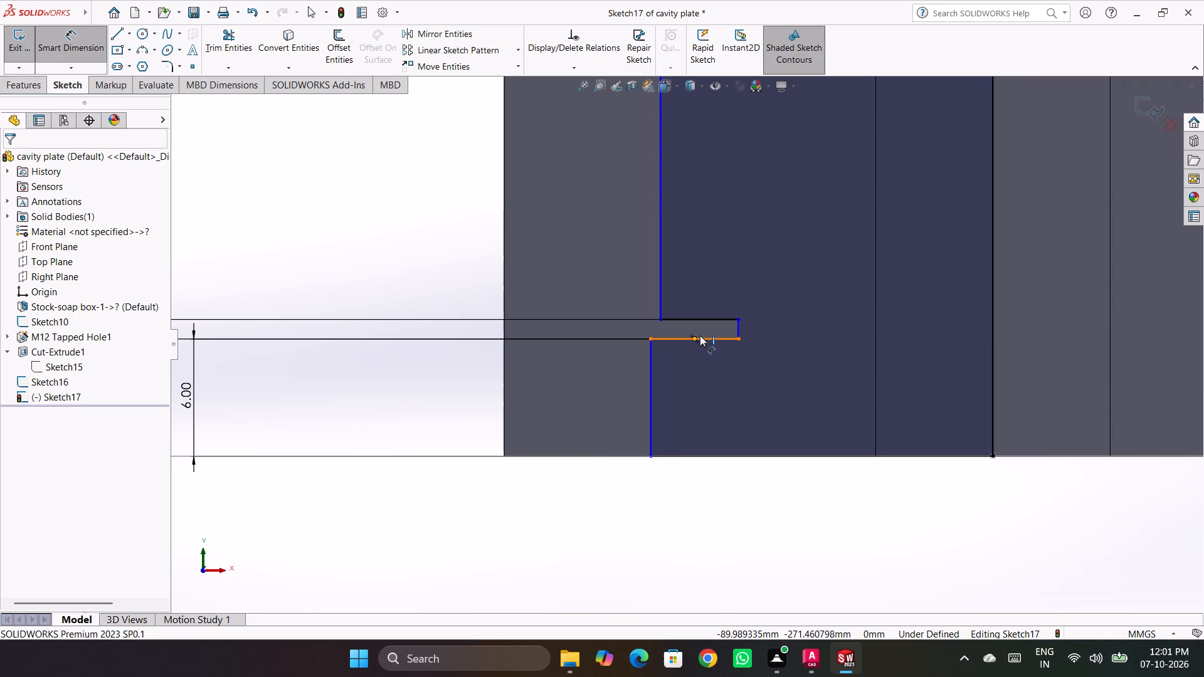
Dimension the horizontal distance between the short vertical line and the long upper vertical line to 0.5 mm.
left_click(740, 331)
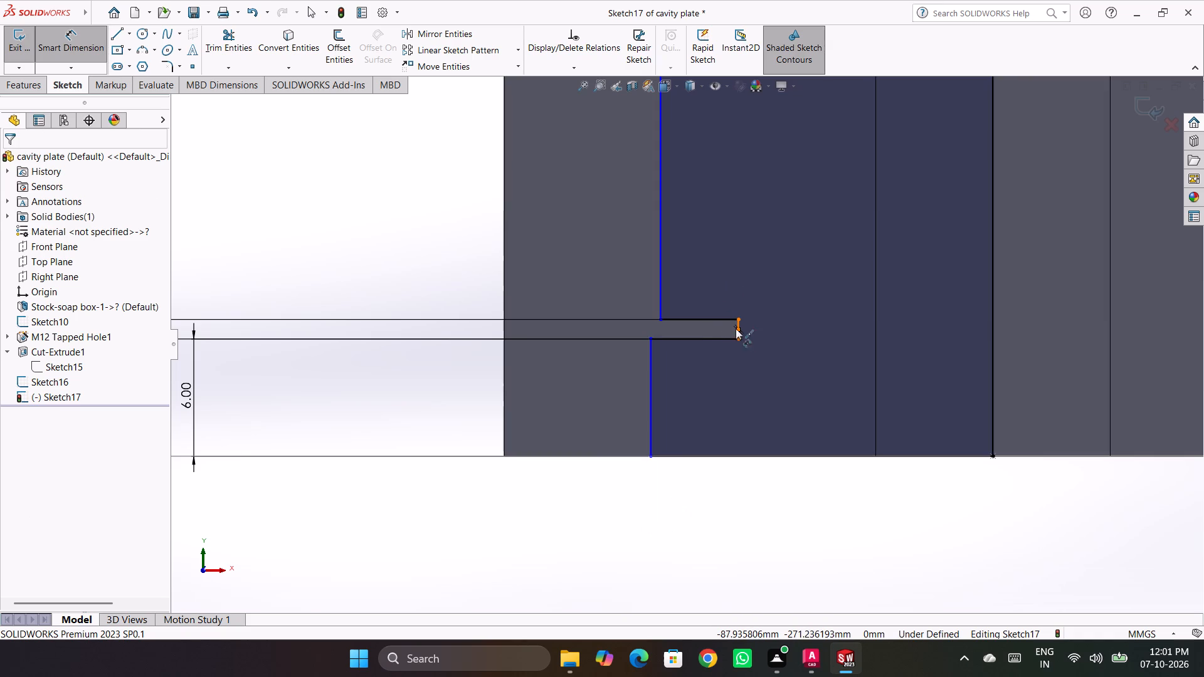
left_click(658, 273)
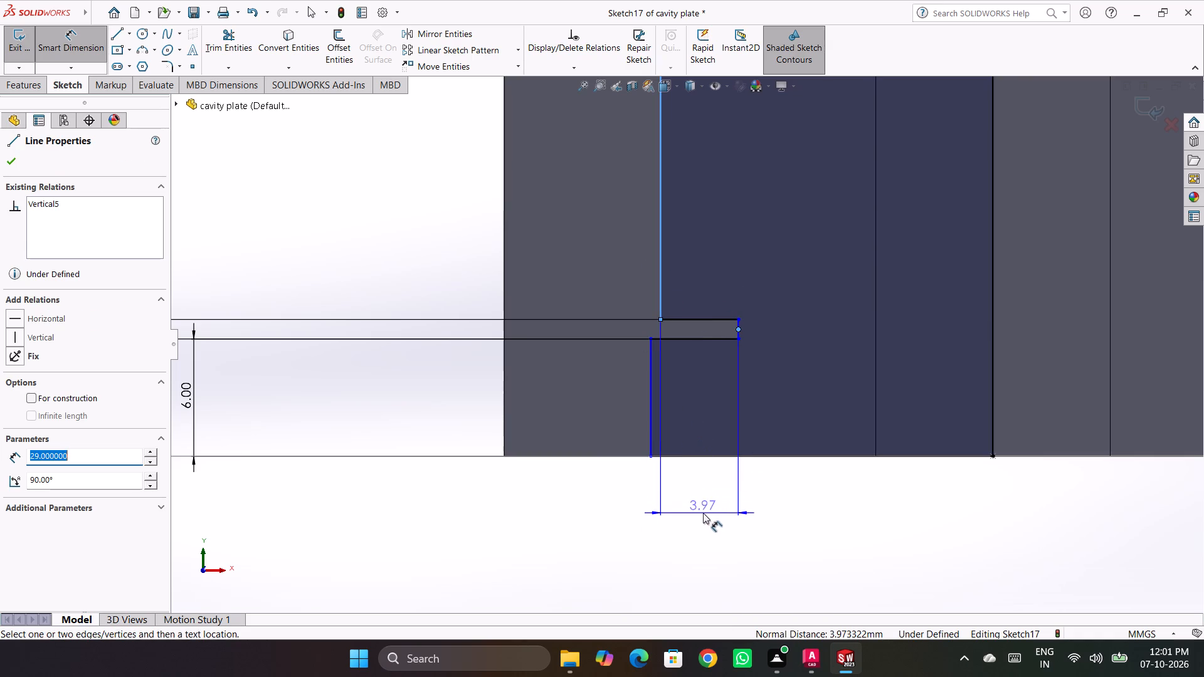
left_click(702, 512)
type(".5")
key("Return")
left_click(857, 501)
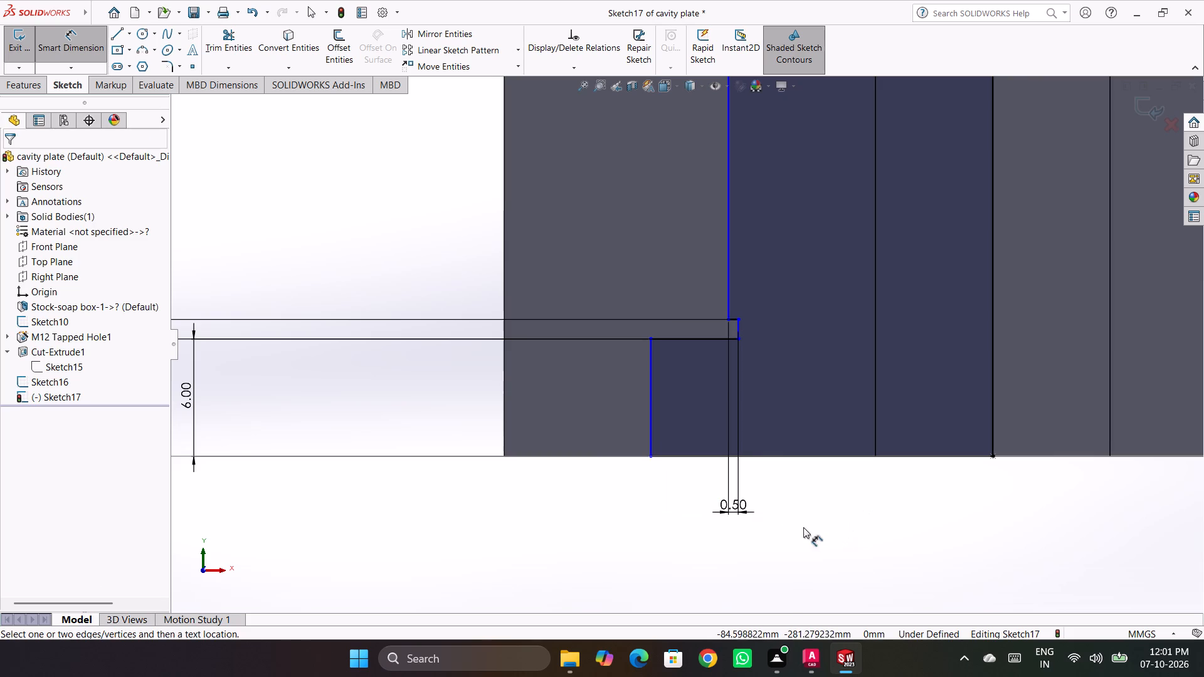
Dimension the horizontal distance between the lower outer vertical line and the profile's centre line to 35/2 mm (17.5 mm).
left_click(653, 399)
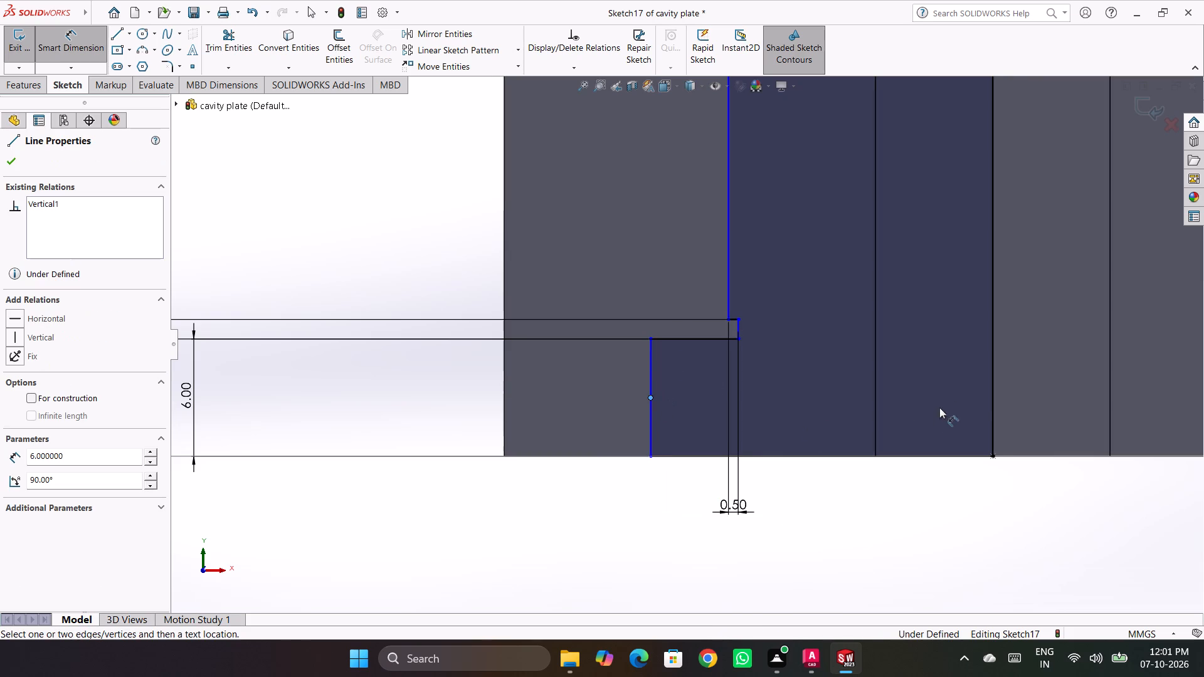
left_click(995, 390)
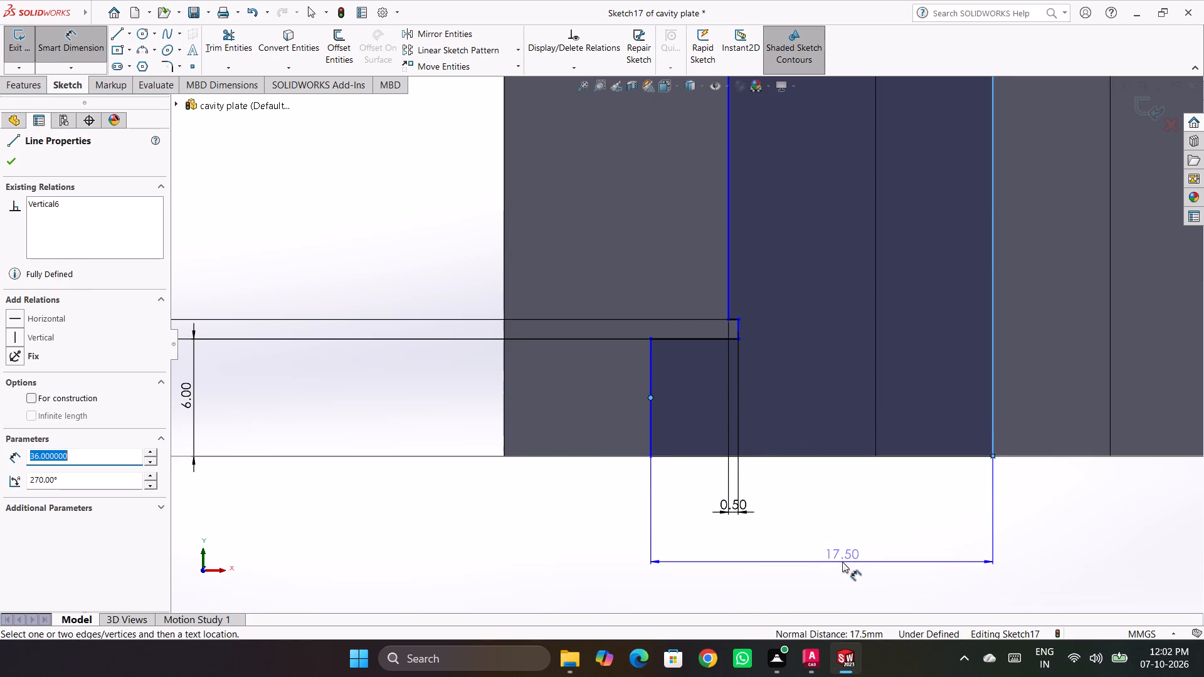
left_click(835, 562)
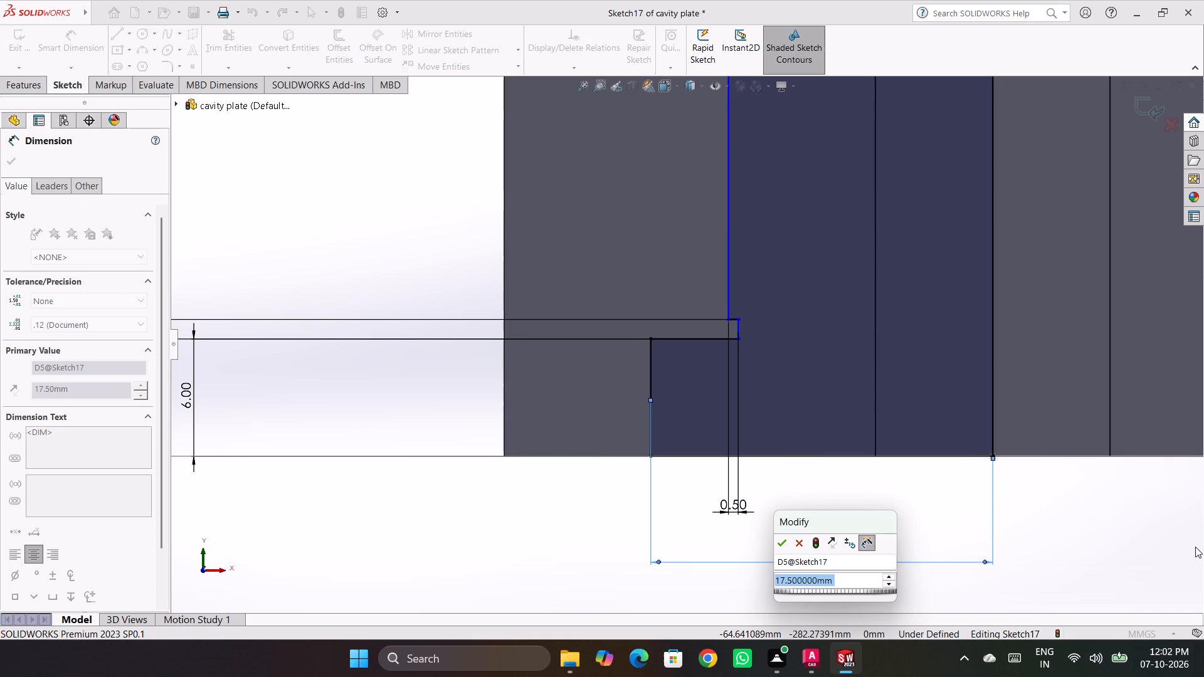
type("35")
key("Return")
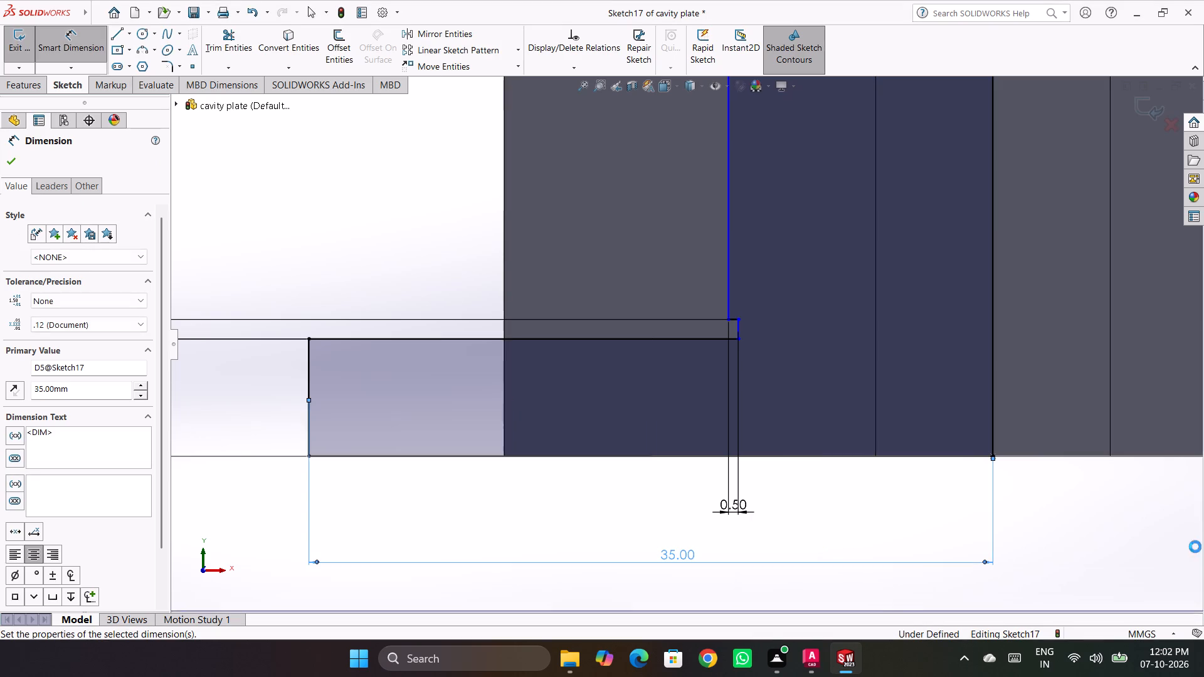
double_click(681, 560)
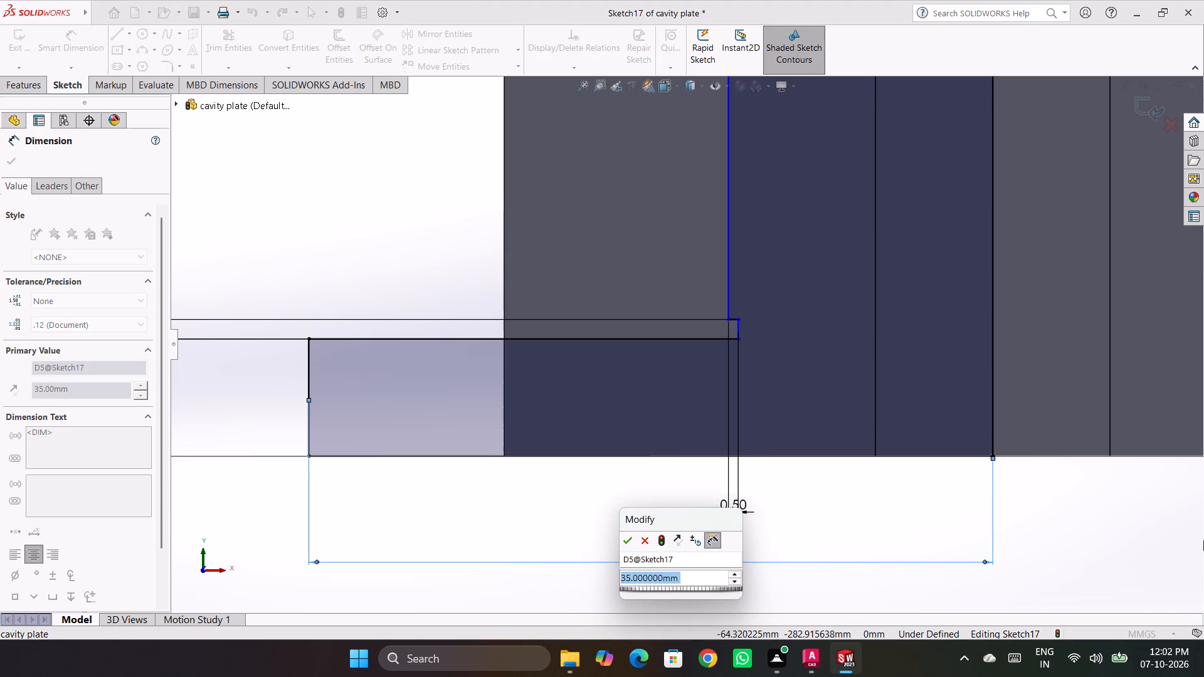
key("Right")
type("/2")
key("Return")
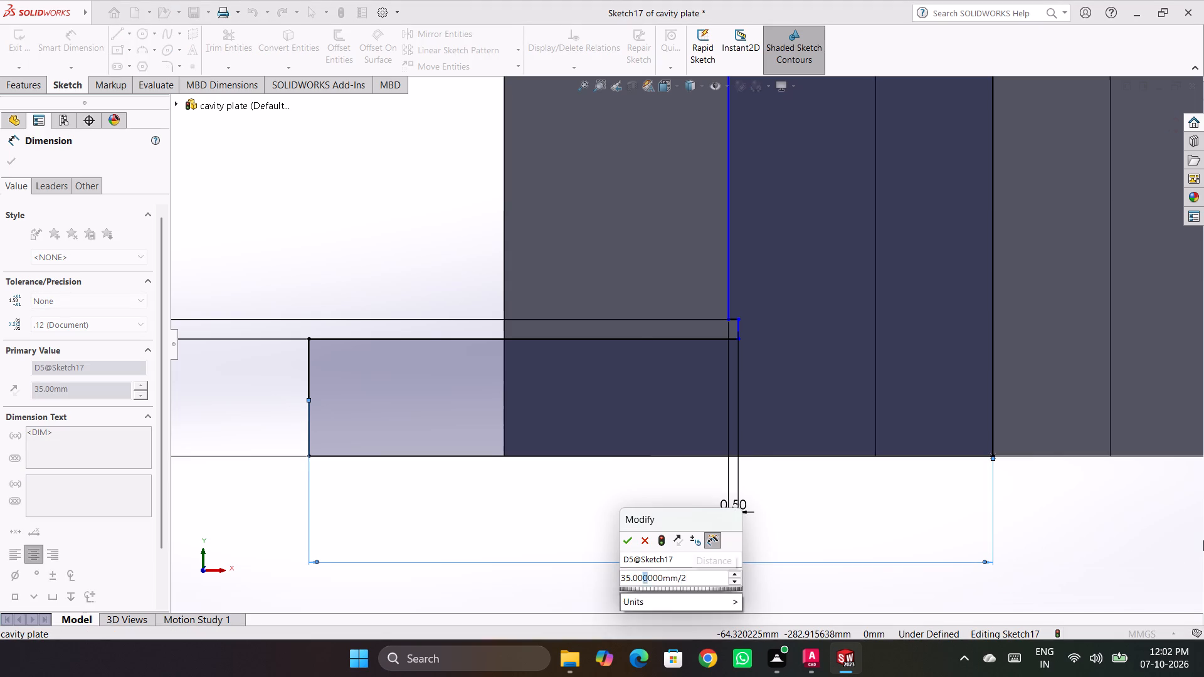
left_click(1064, 541)
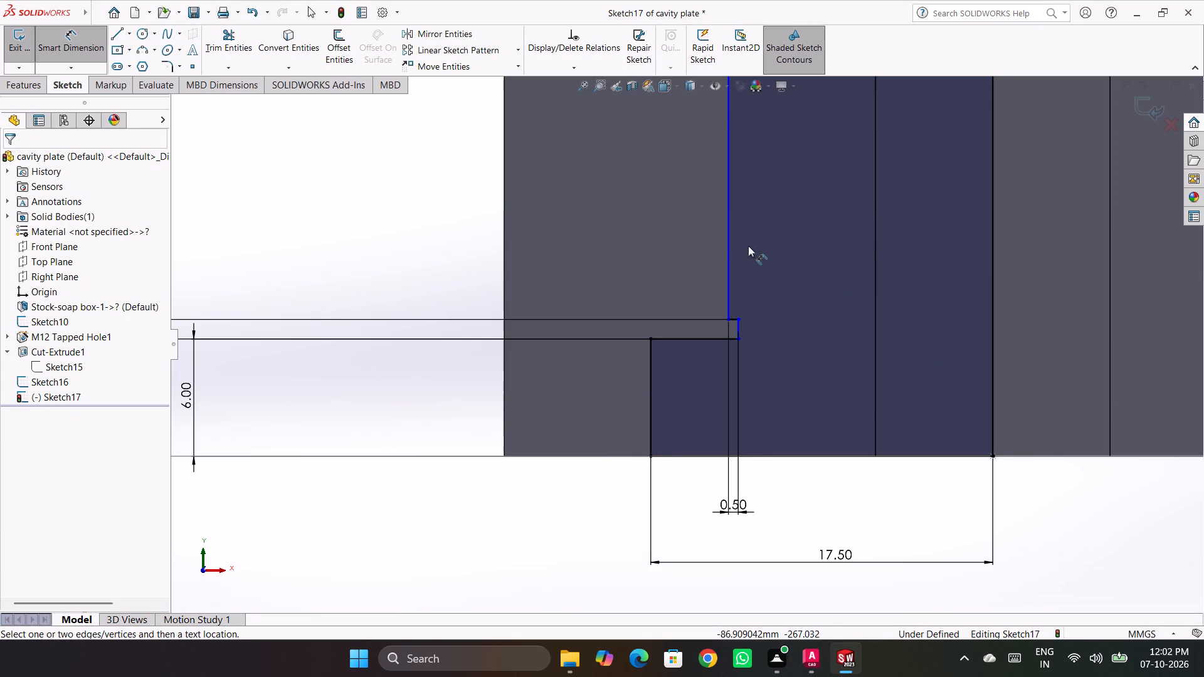
Dimension the horizontal distance between the long upper vertical line and the centre line to 15 mm, and exit the sketch.
left_click(728, 245)
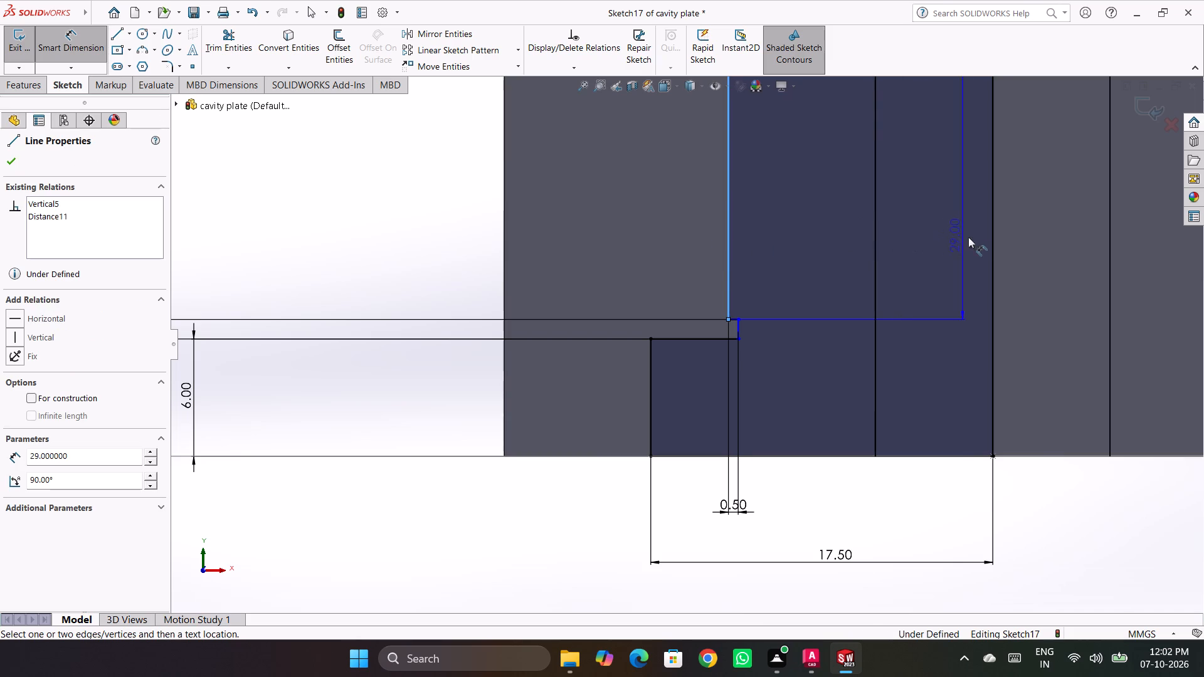
left_click(993, 246)
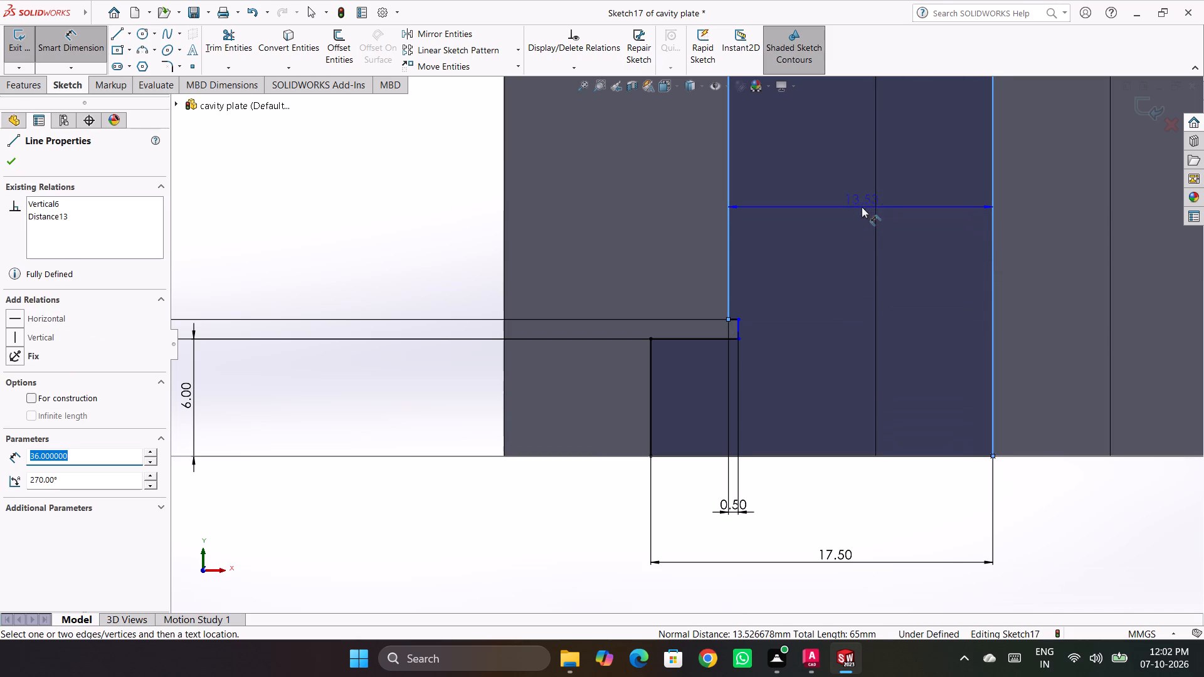
scroll(840, 338, "up", 3)
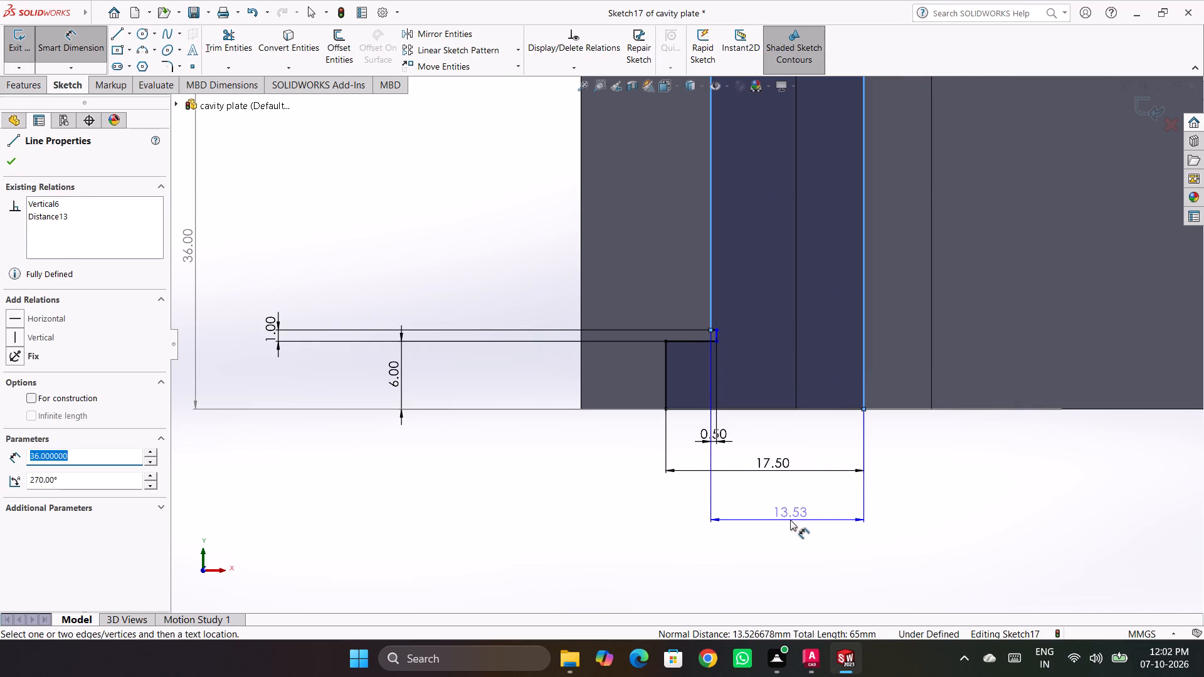
left_click(790, 520)
left_click_drag(716, 433, 737, 438)
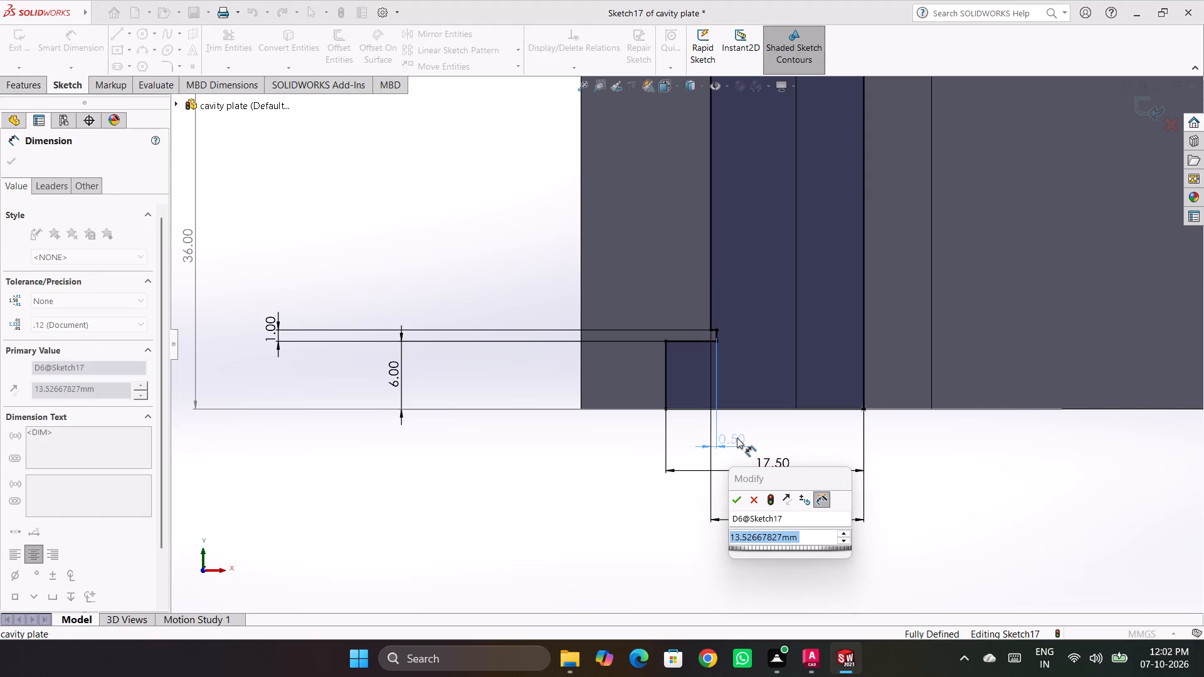
left_click_drag(737, 438, 739, 438)
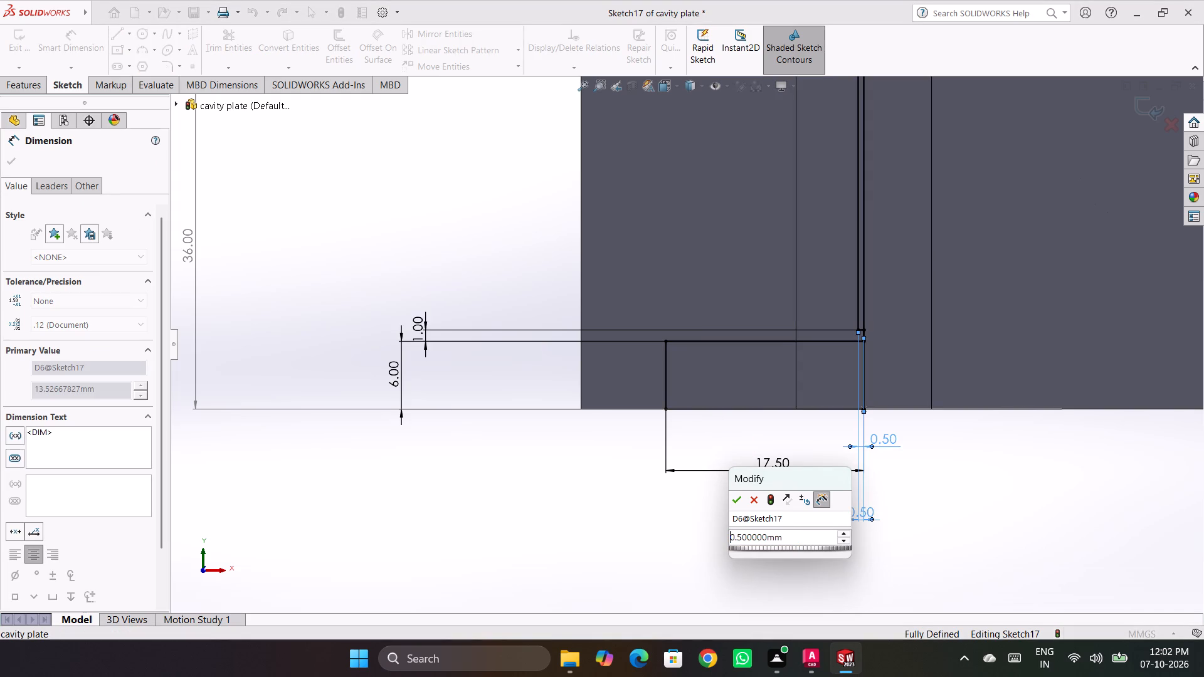
key("ctrl+z")
key("Escape")
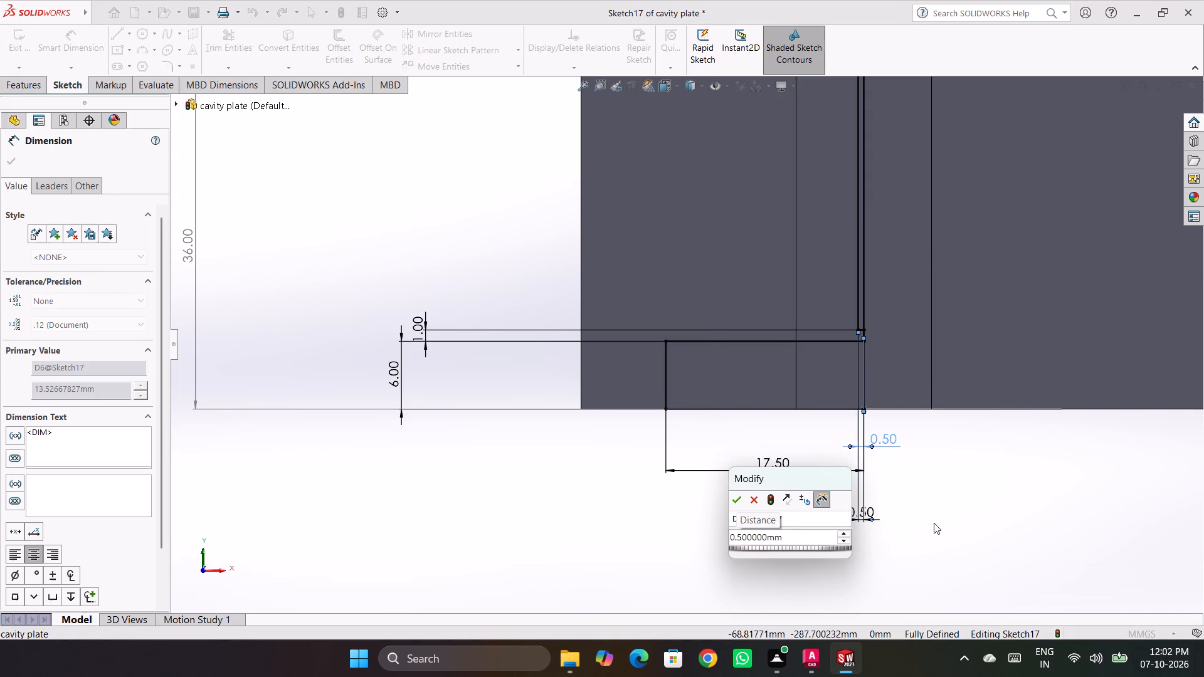
double_click(787, 511)
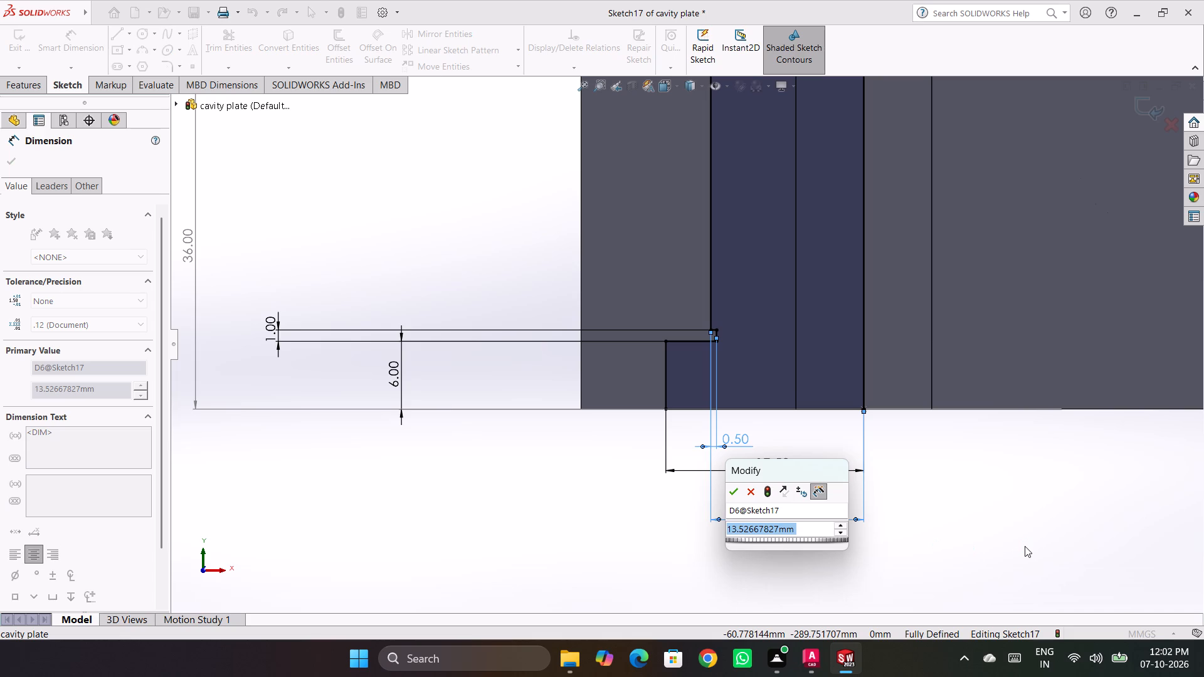
type("15")
key("Return")
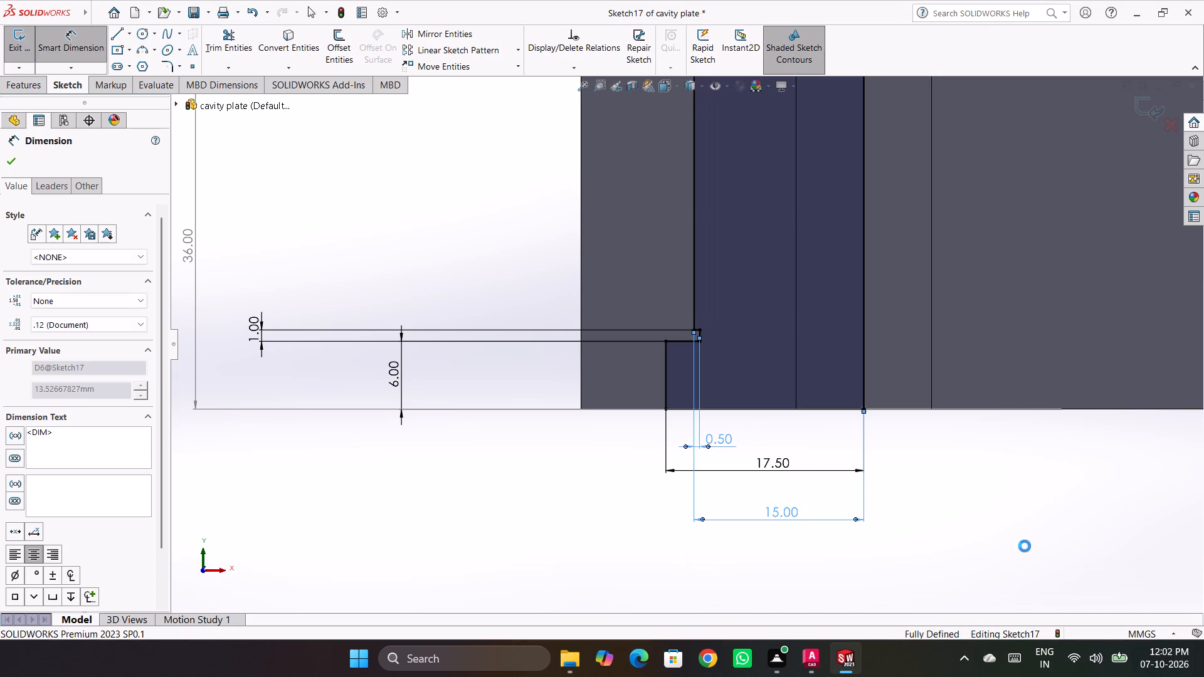
left_click(929, 503)
scroll(795, 387, "up", 4)
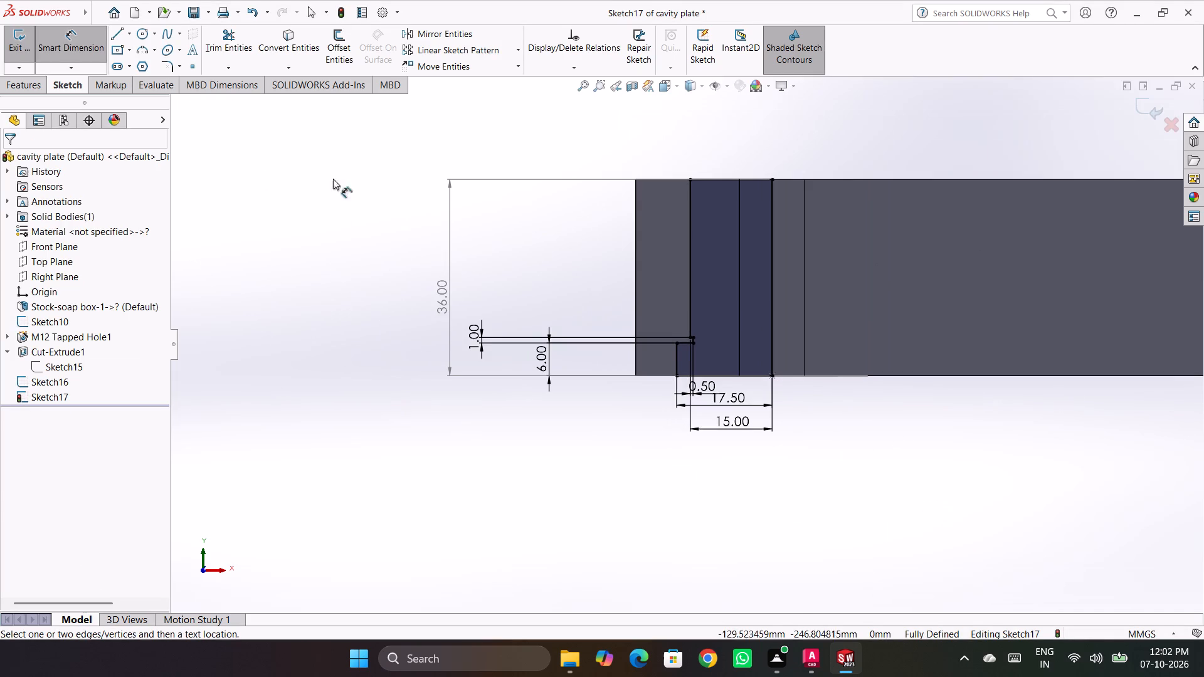
left_click(20, 34)
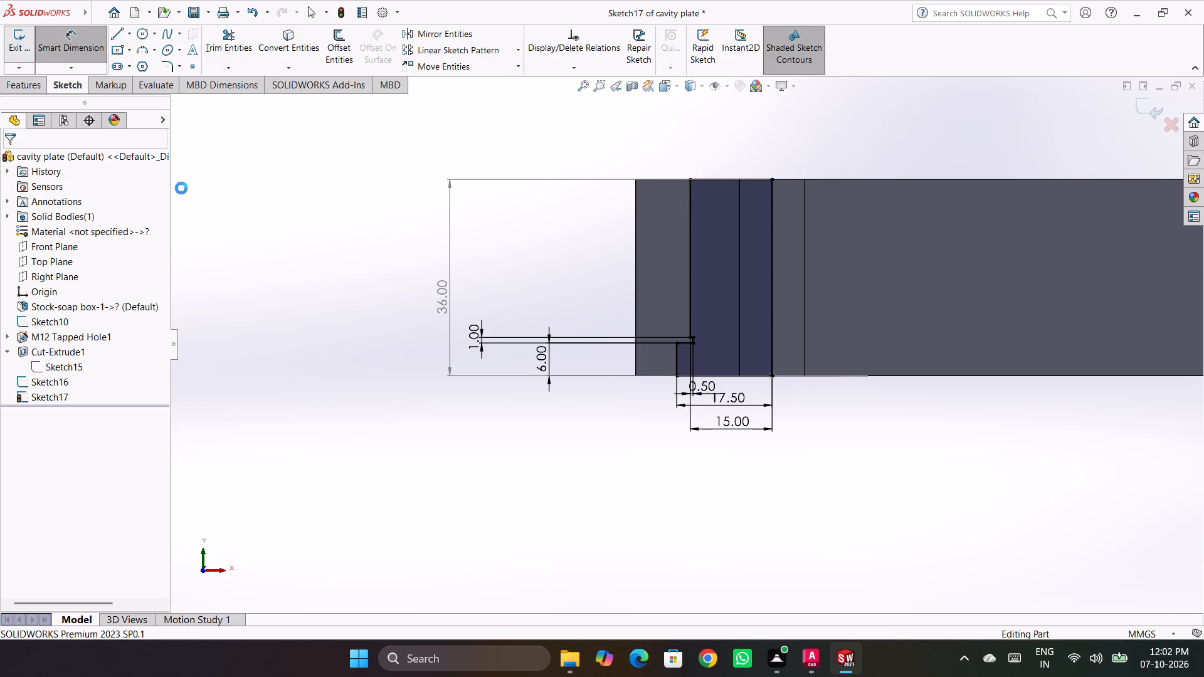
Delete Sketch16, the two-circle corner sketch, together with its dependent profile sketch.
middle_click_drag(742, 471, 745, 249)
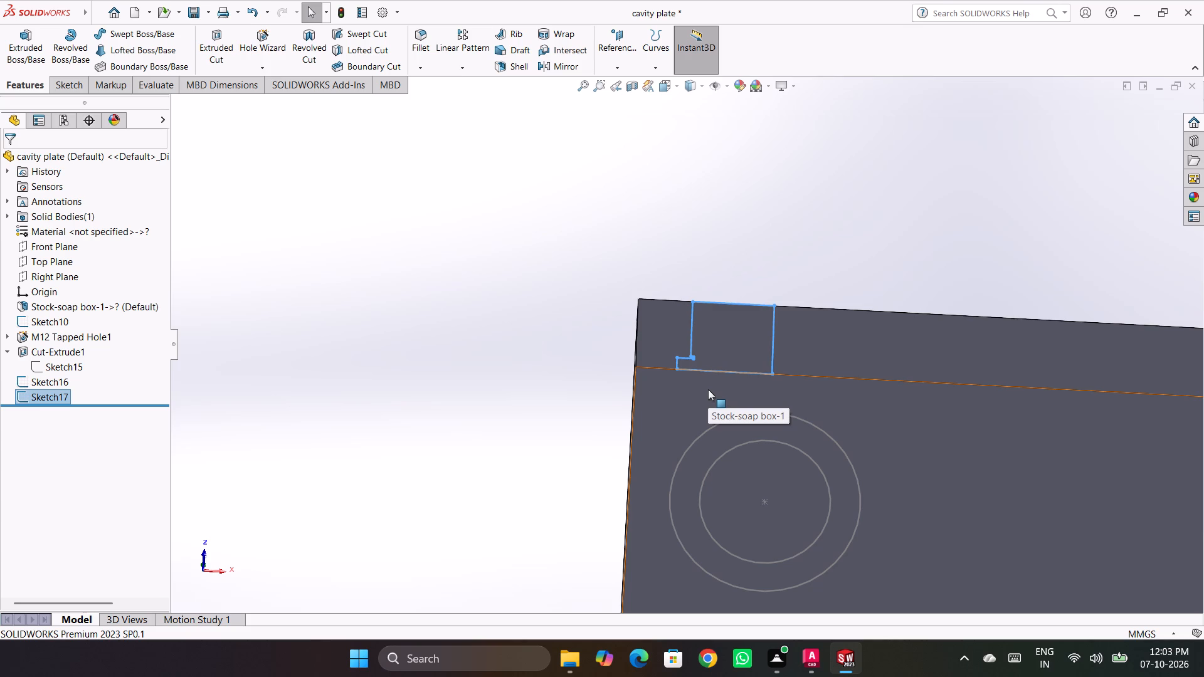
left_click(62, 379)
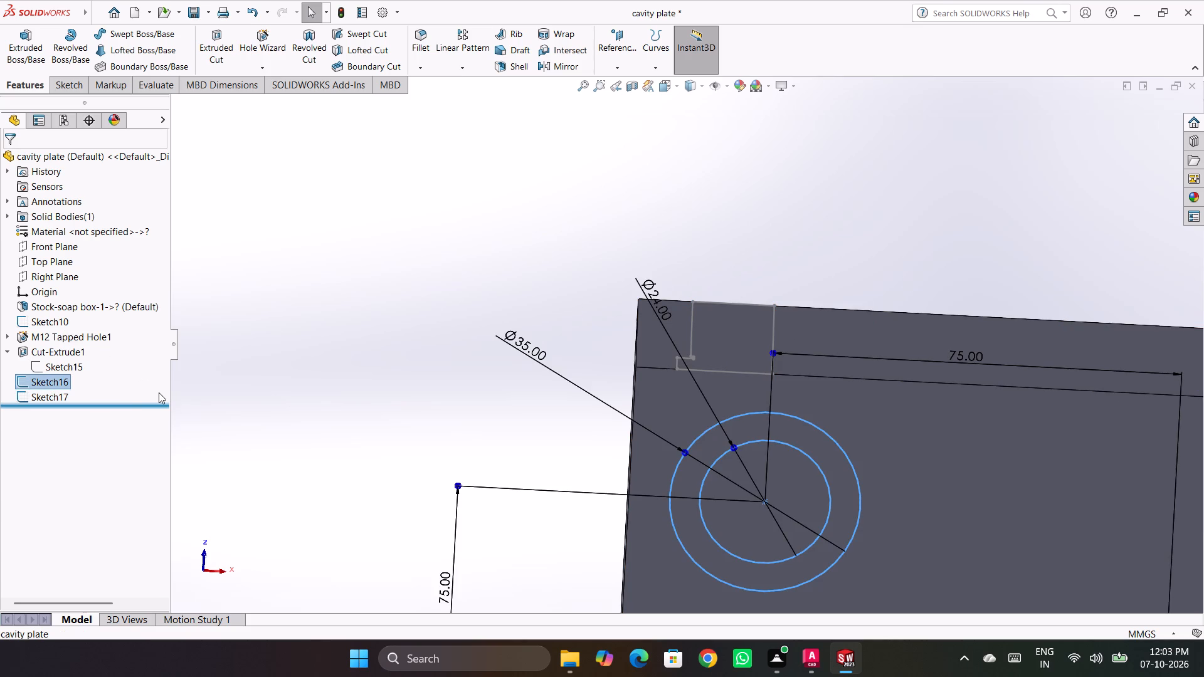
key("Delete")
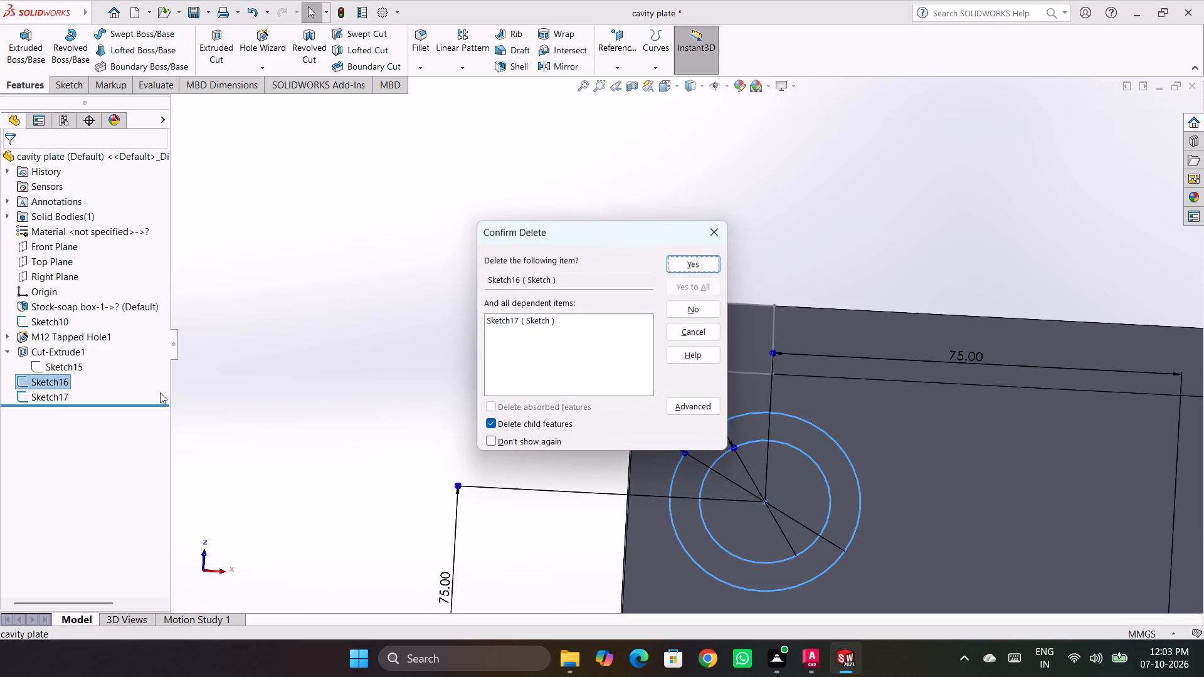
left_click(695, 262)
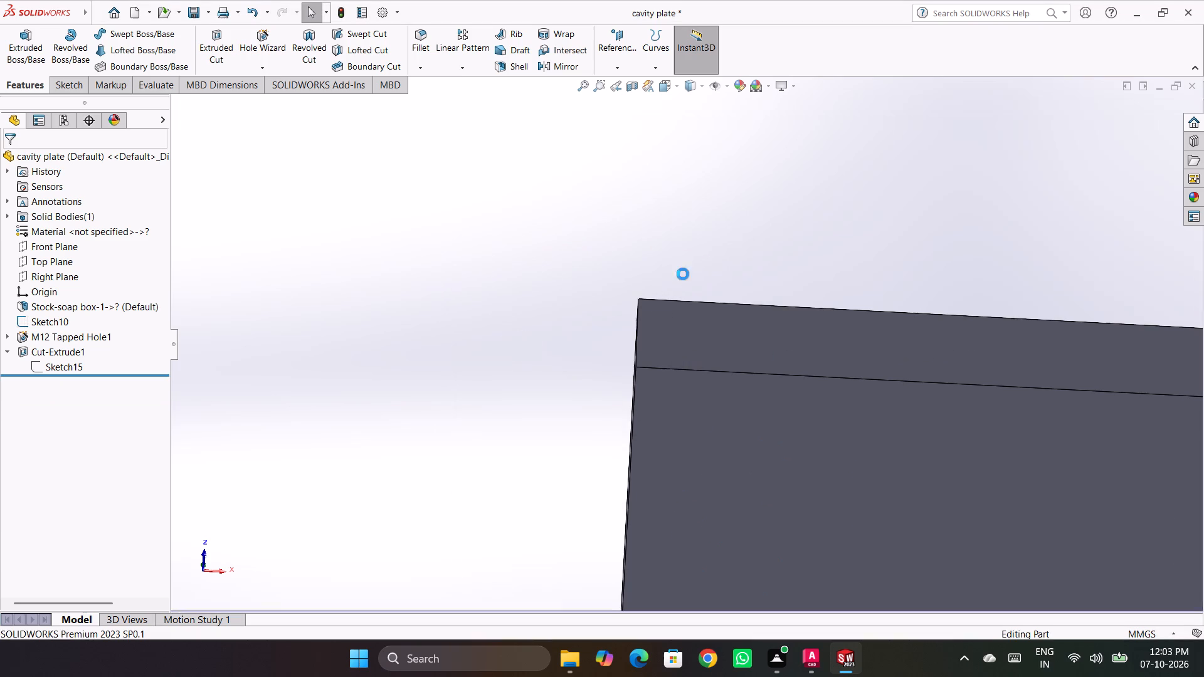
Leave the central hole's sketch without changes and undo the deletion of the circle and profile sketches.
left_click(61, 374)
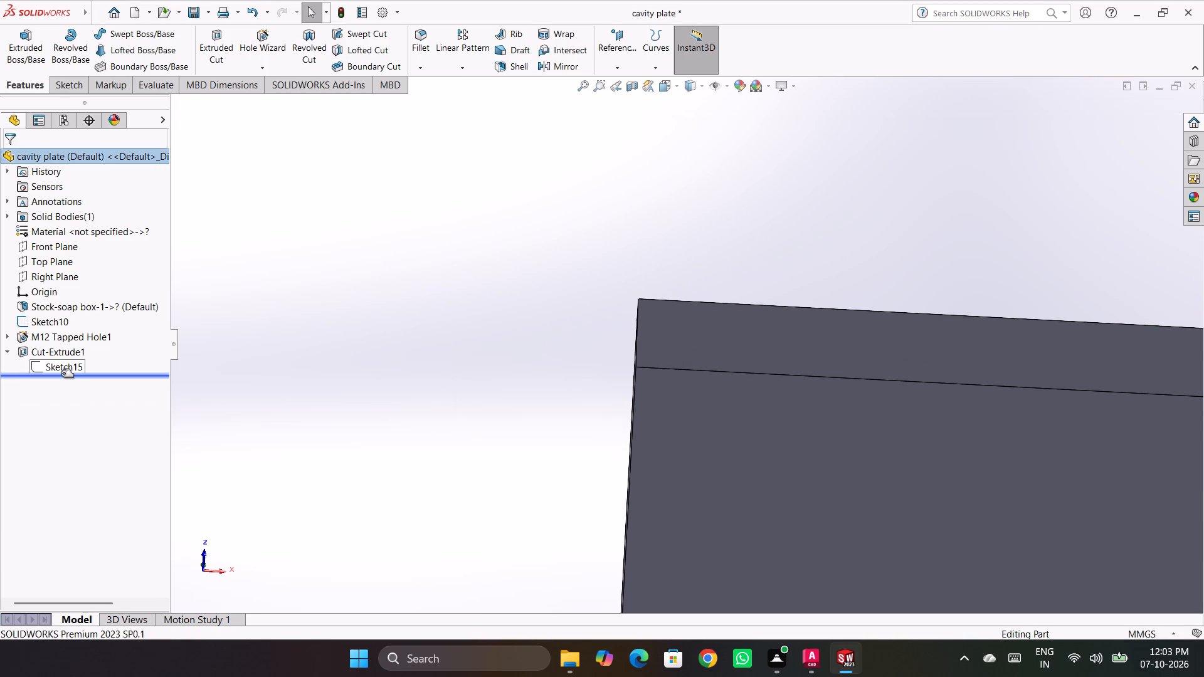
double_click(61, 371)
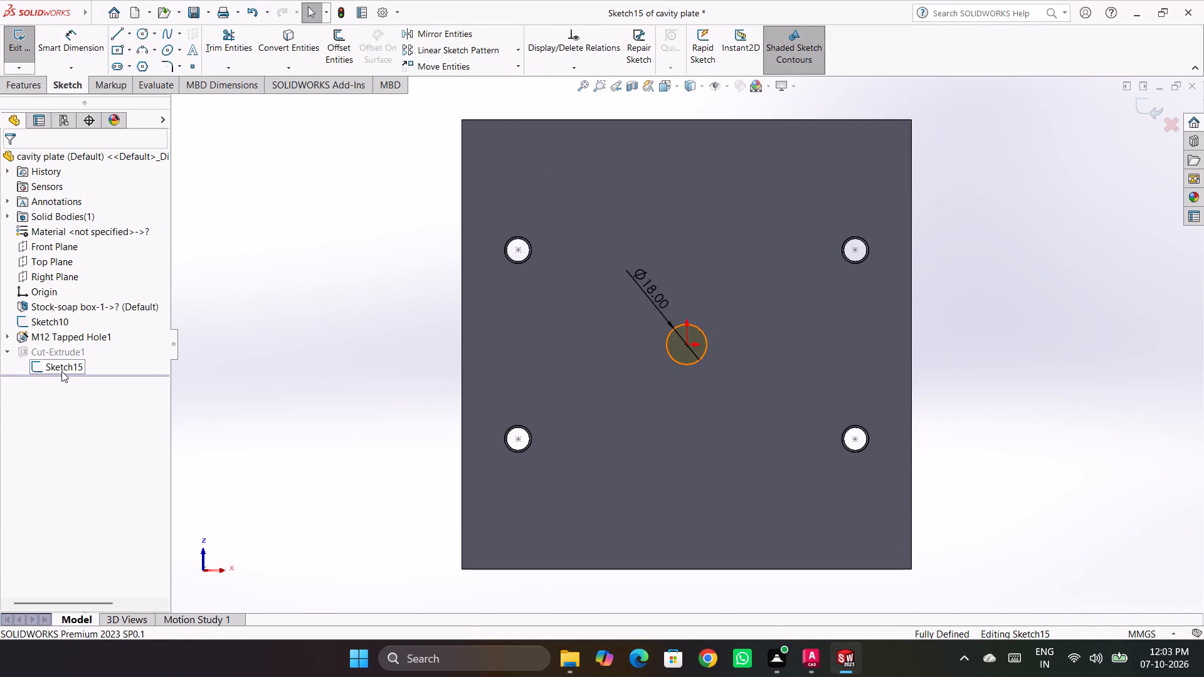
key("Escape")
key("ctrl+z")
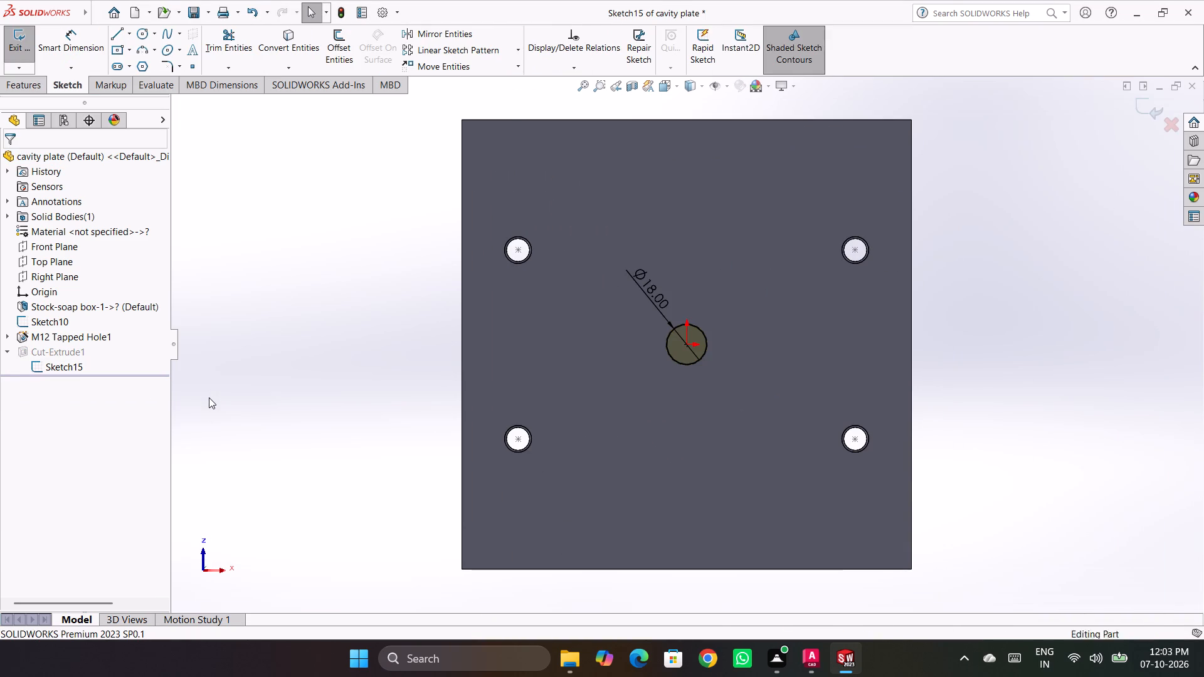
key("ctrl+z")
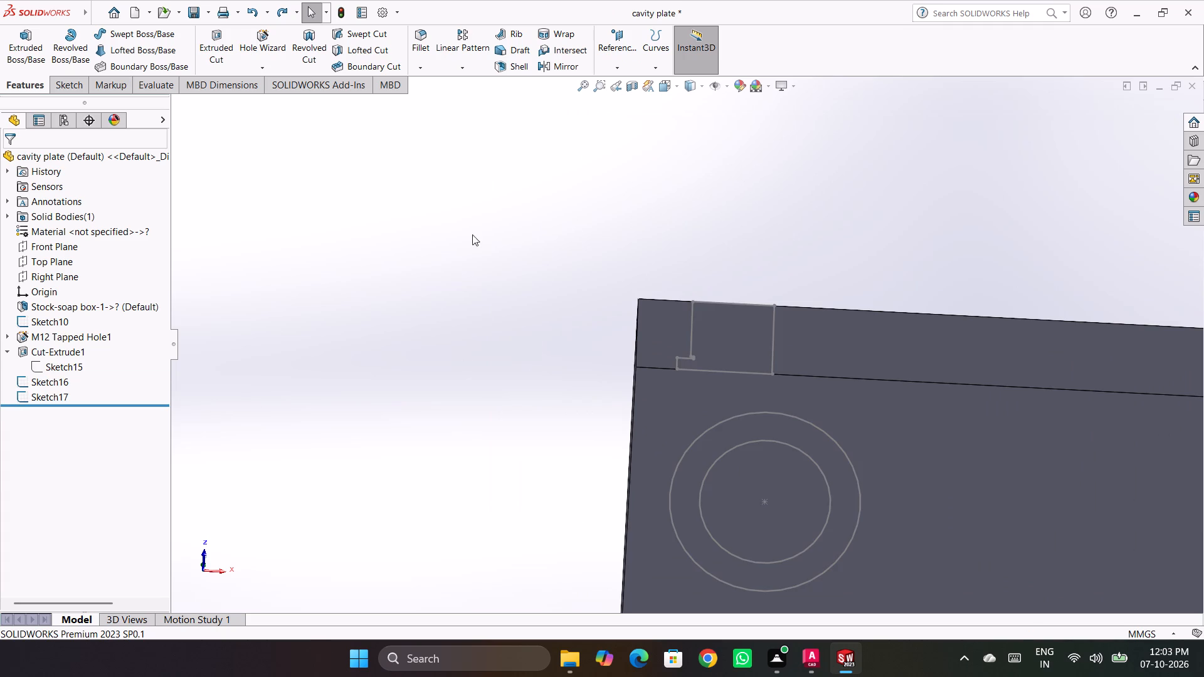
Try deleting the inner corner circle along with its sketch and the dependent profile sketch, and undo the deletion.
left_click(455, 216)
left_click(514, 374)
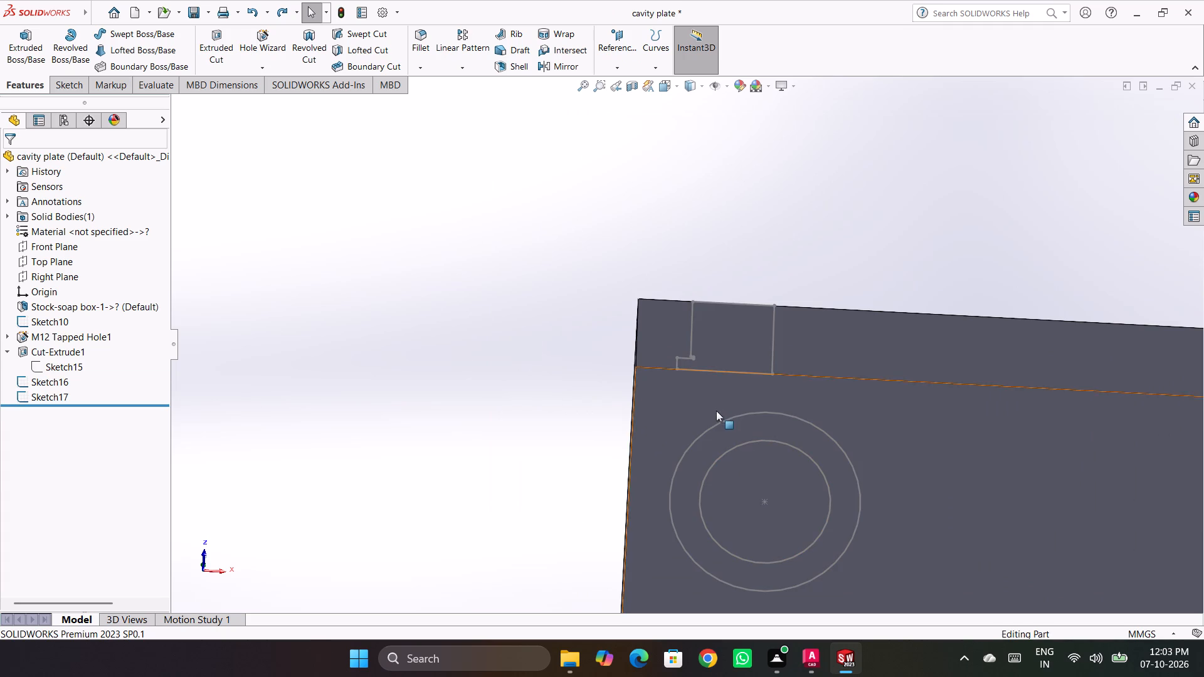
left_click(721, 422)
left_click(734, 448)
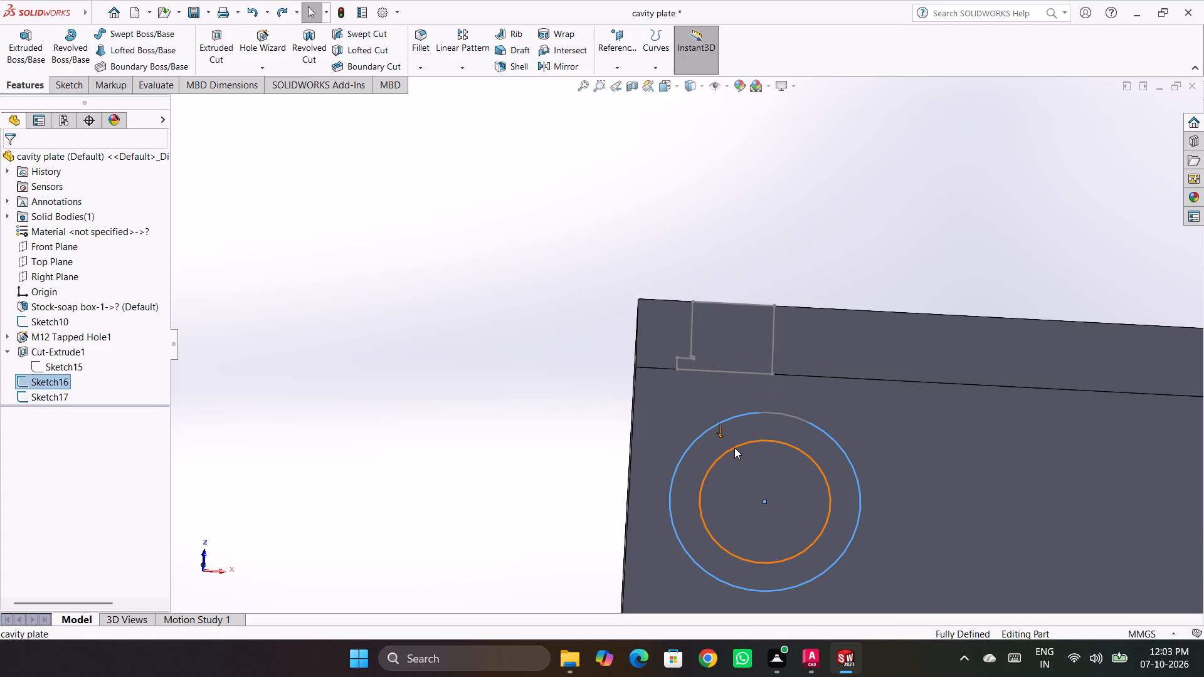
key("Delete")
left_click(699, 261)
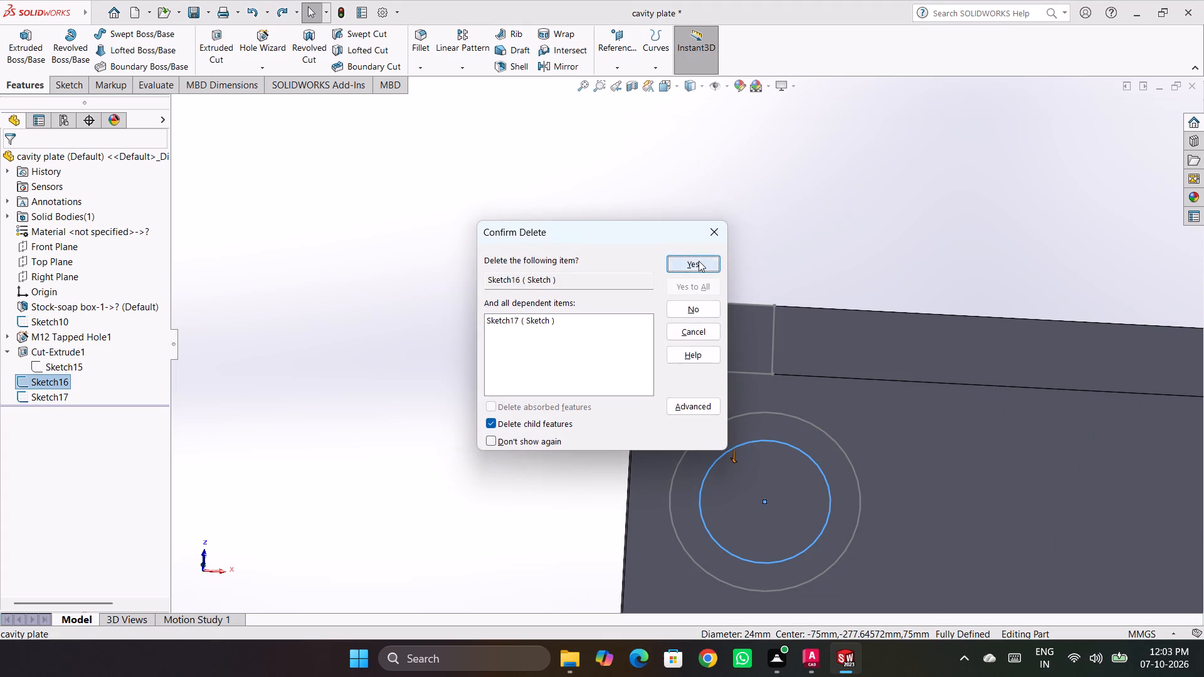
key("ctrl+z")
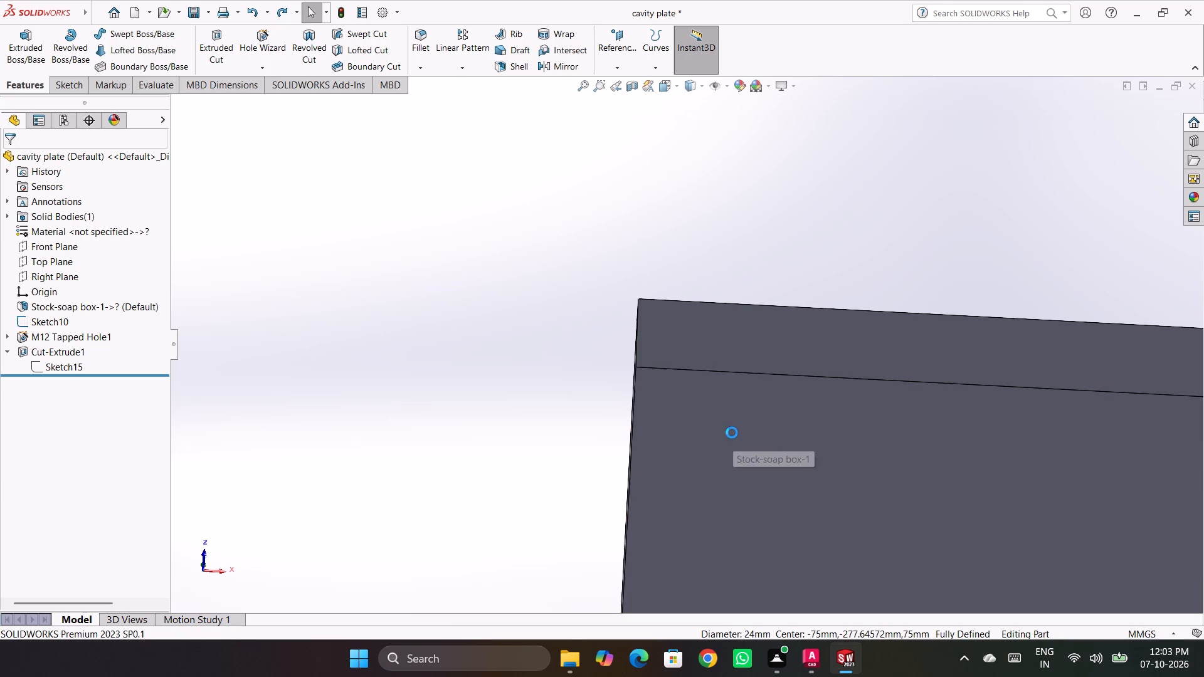
Reopen Sketch17, the stepped half-profile sketch, for editing.
double_click(40, 395)
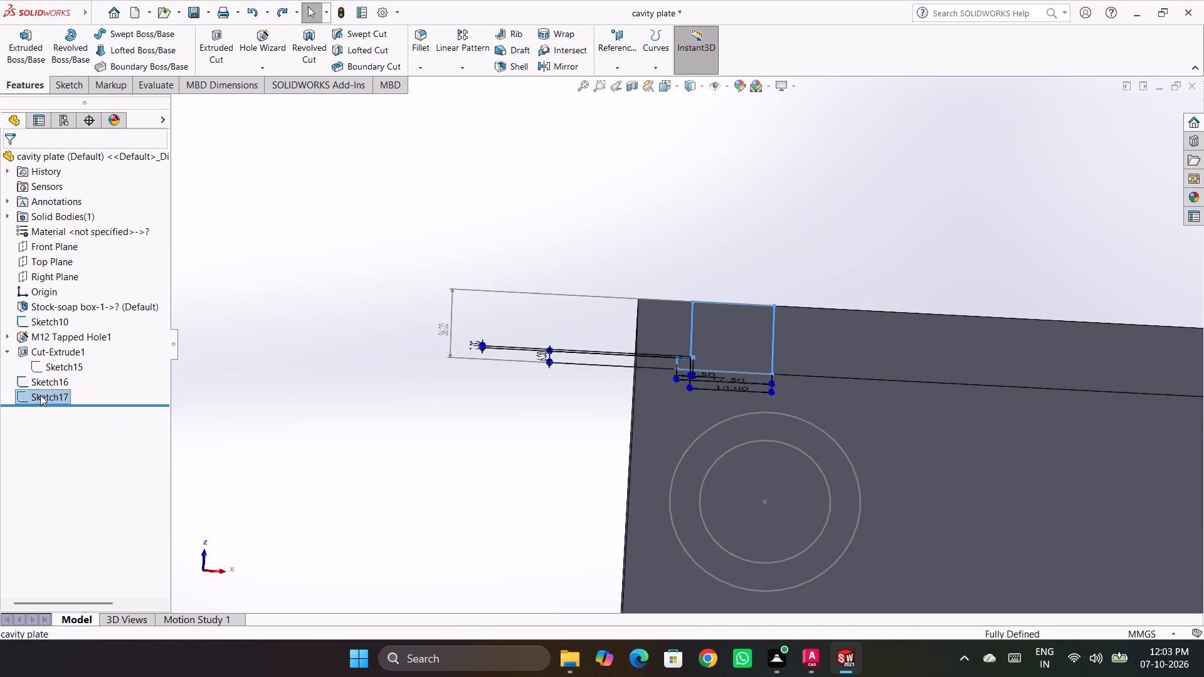
left_click(76, 88)
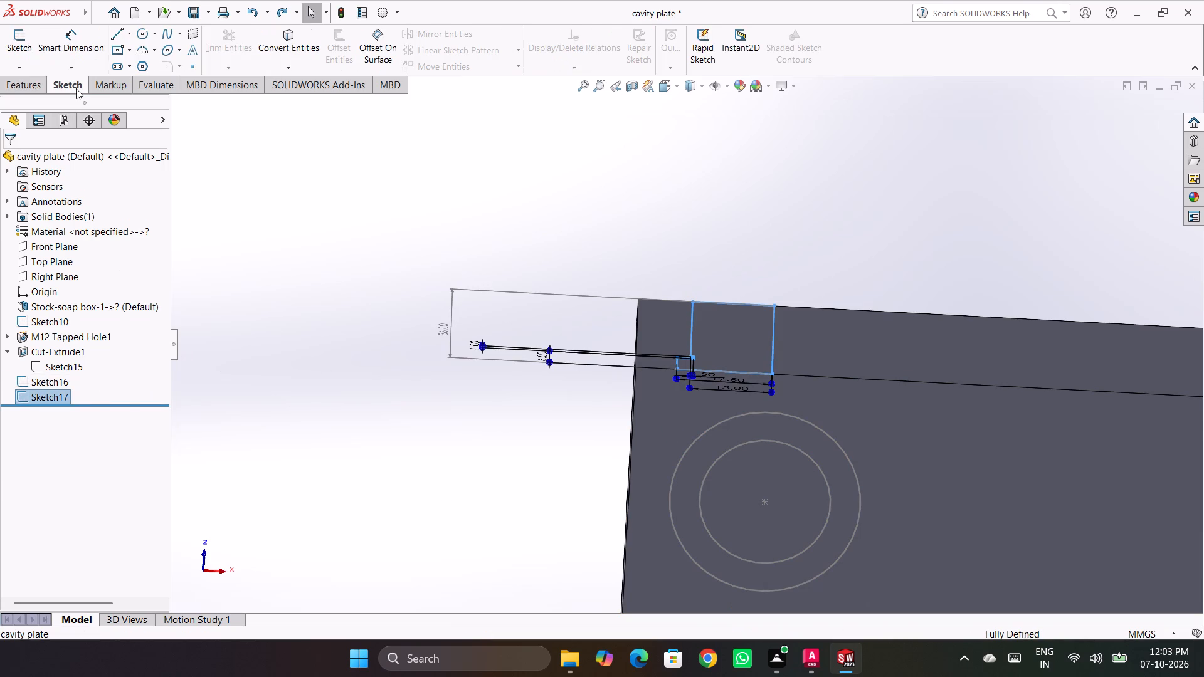
left_click(15, 36)
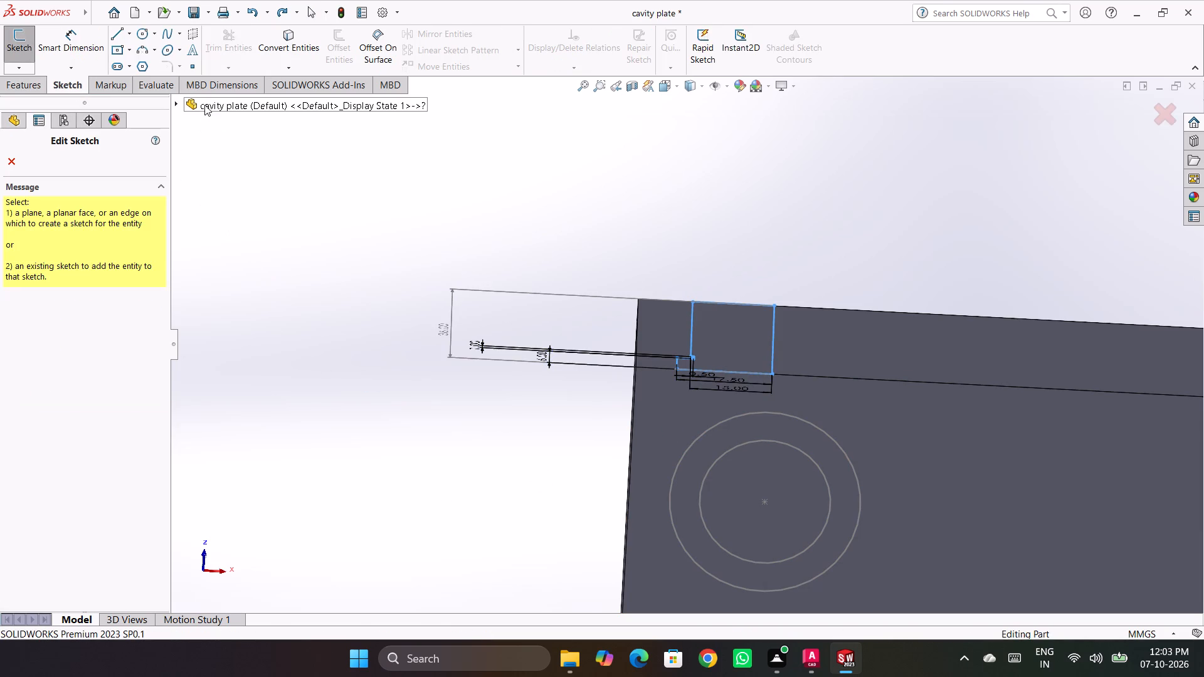
left_click(205, 104)
left_click(236, 331)
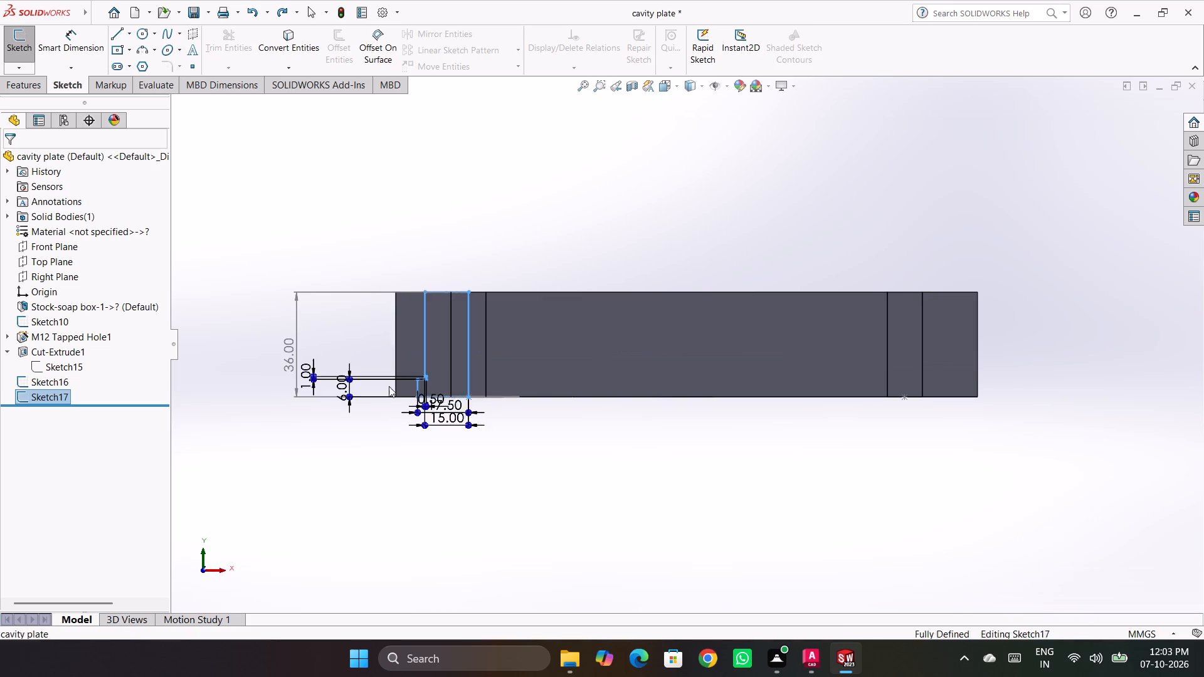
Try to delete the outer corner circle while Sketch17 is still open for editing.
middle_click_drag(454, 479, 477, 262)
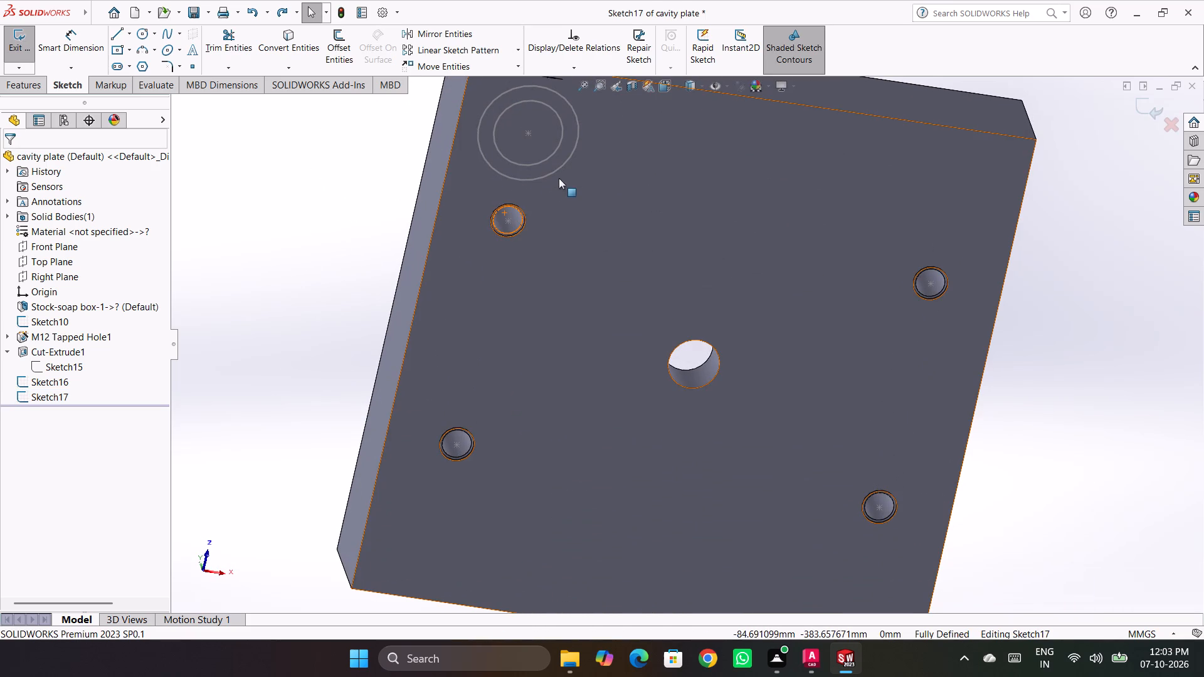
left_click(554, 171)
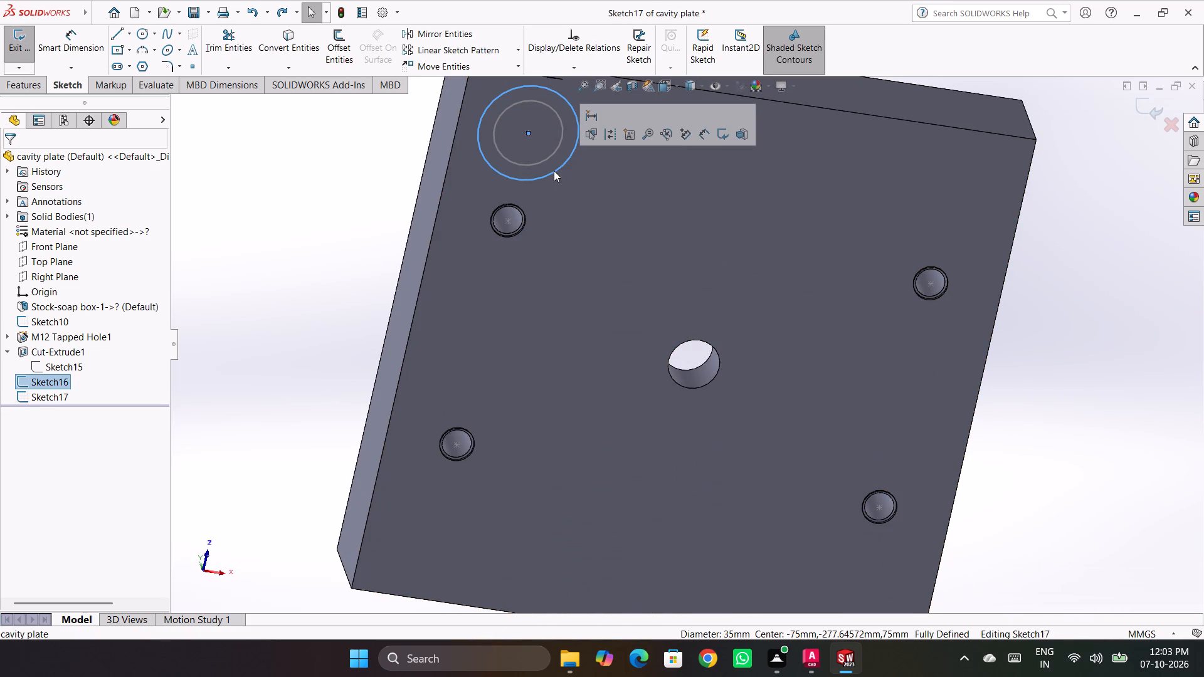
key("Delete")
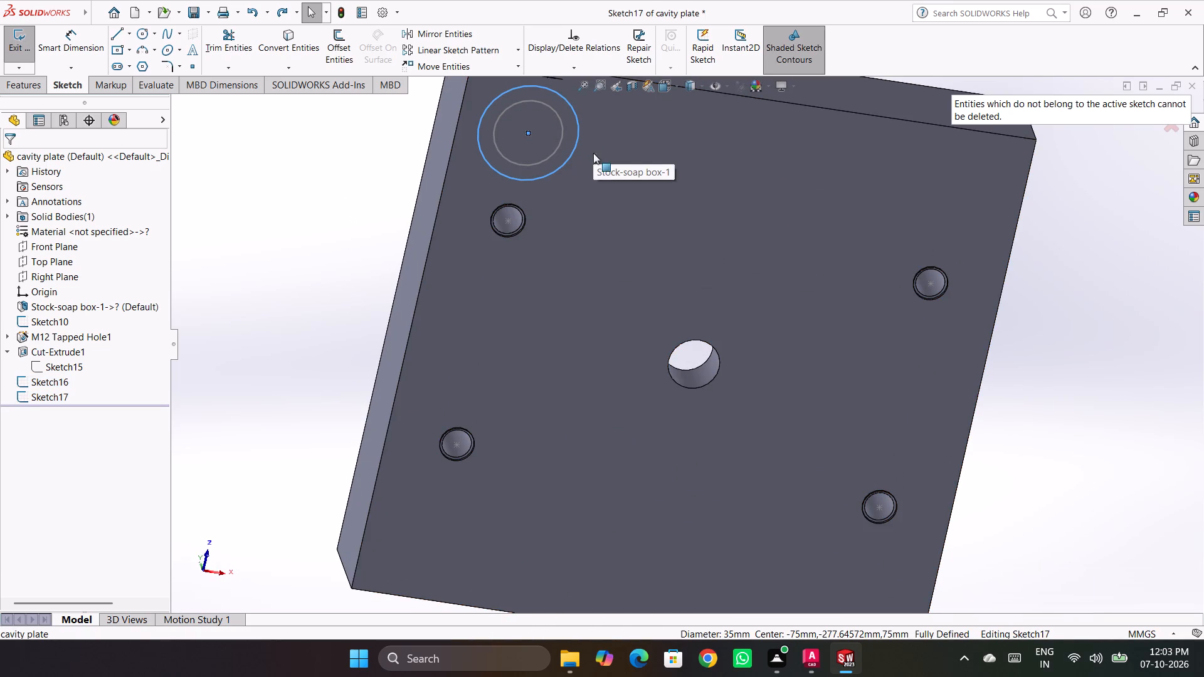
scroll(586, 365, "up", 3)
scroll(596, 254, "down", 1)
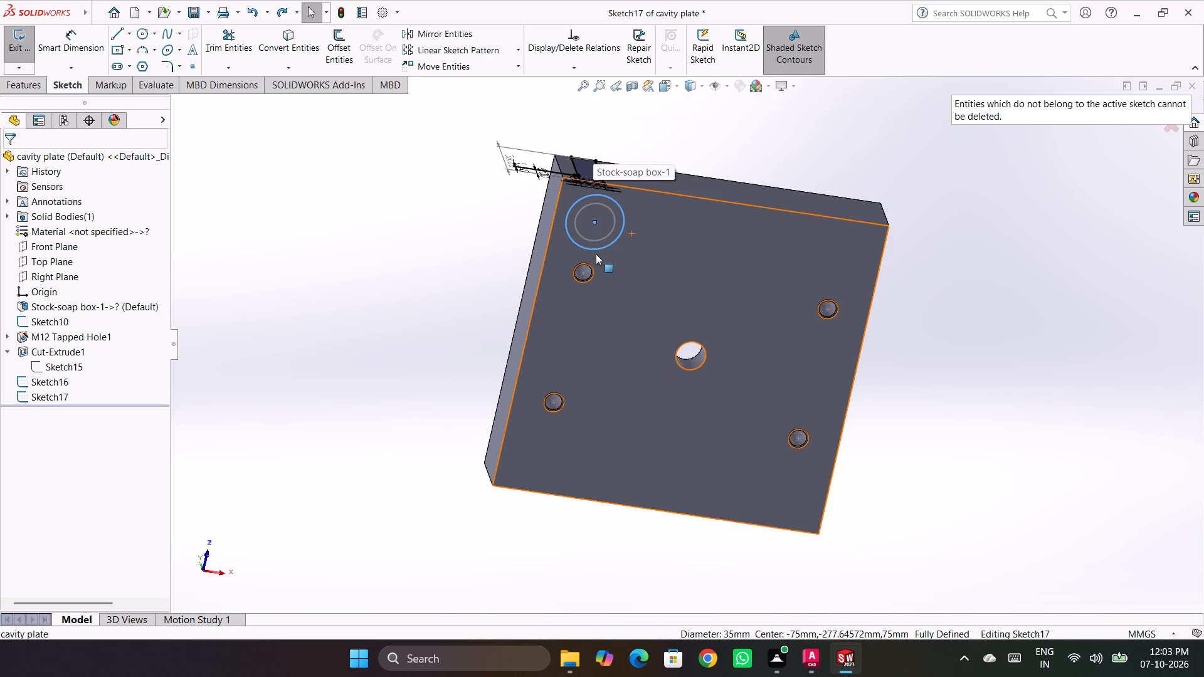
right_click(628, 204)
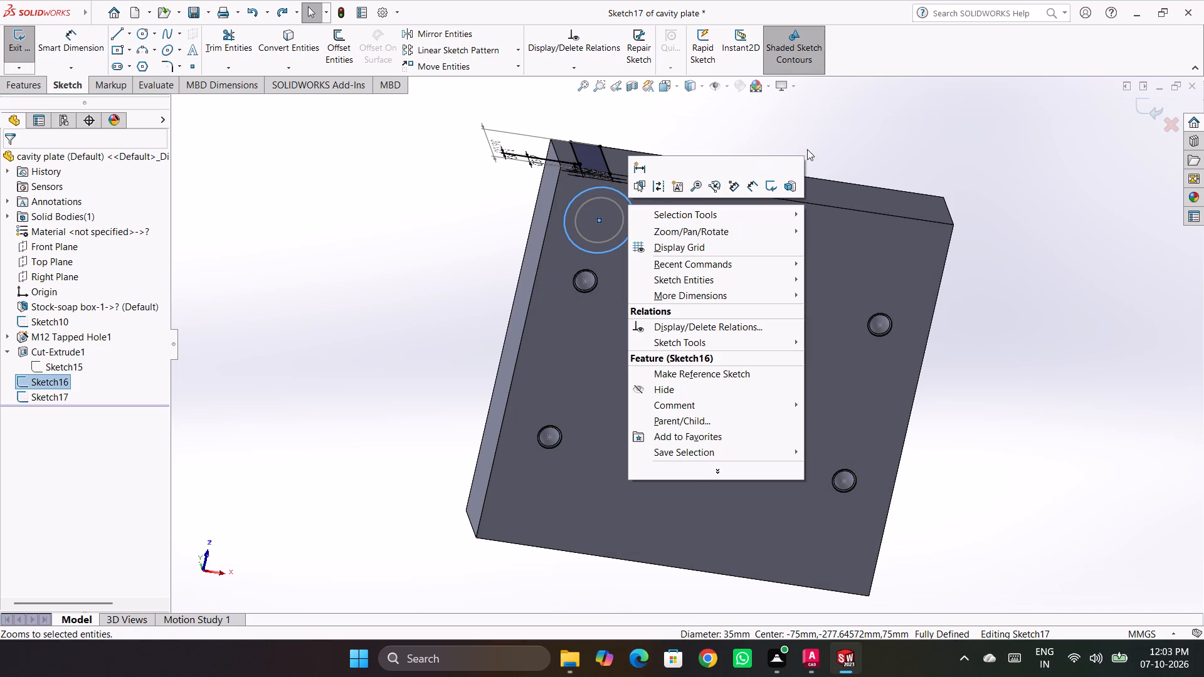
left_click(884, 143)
Open Sketch16 for editing and delete both concentric corner circles, keeping their centre point.
double_click(631, 209)
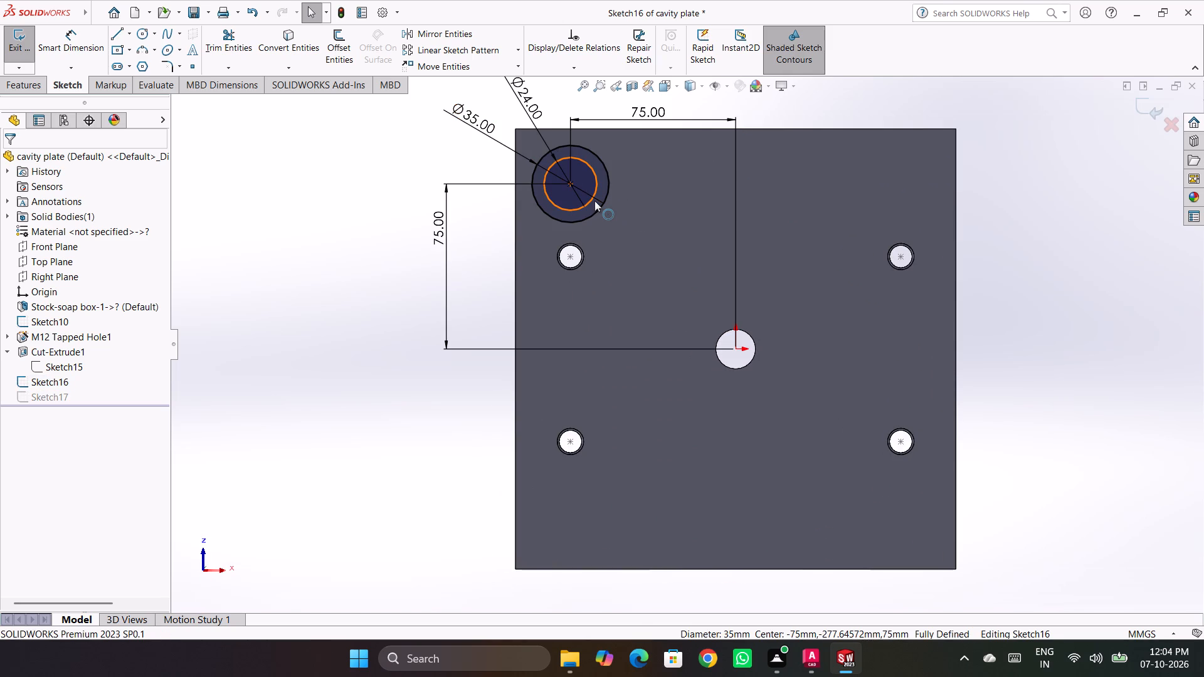
key("Delete")
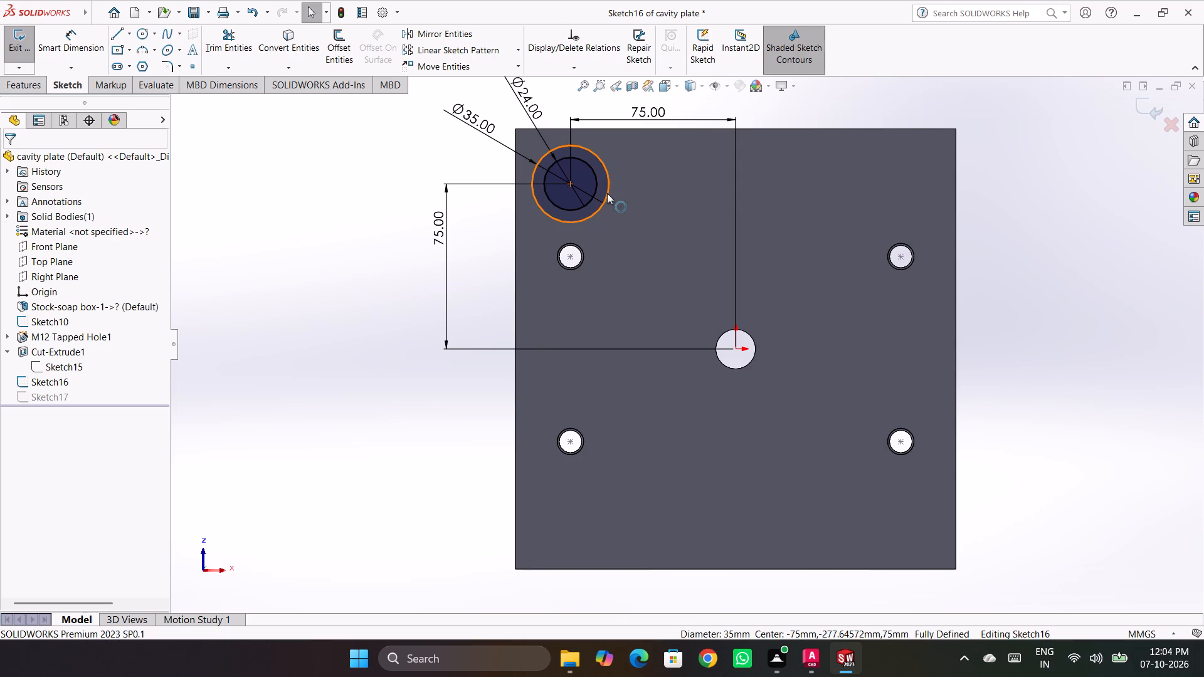
left_click(607, 193)
key("Delete")
left_click(526, 345)
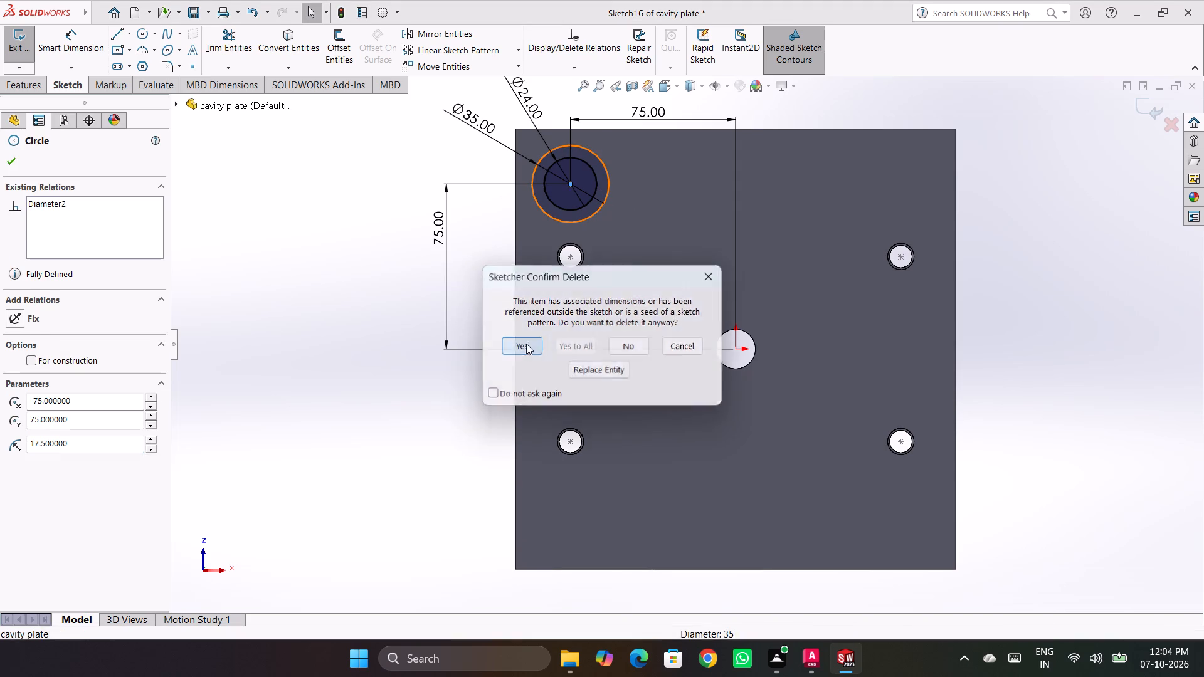
left_click(584, 207)
key("Delete")
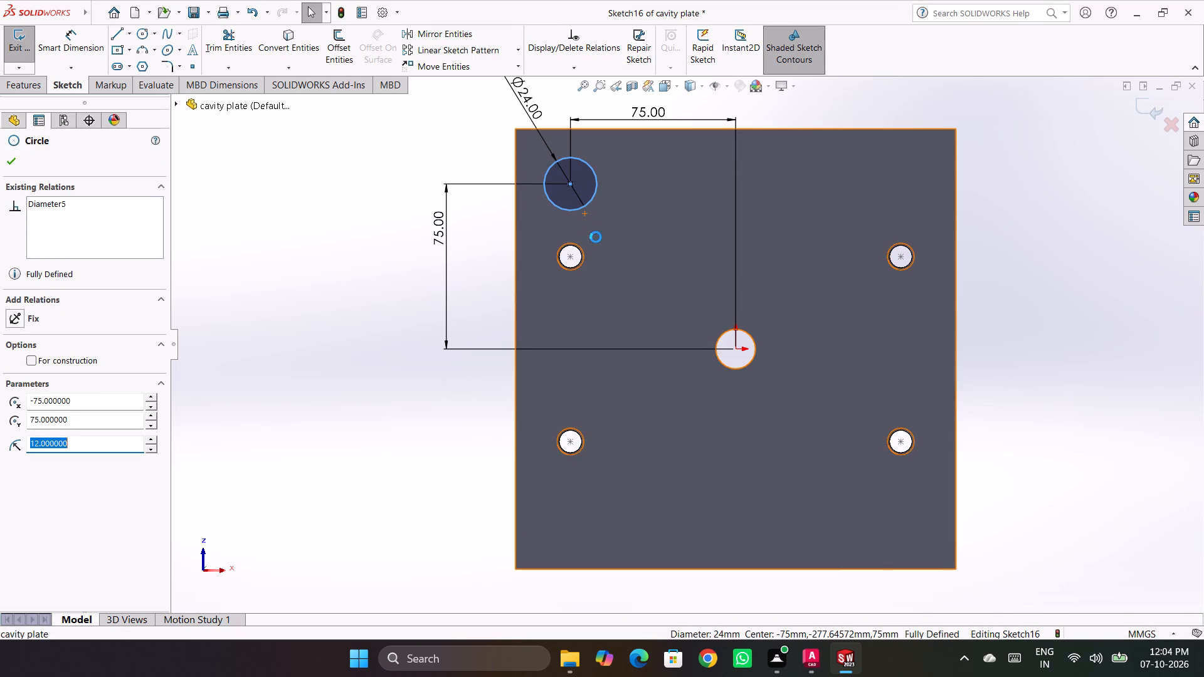
left_click(519, 348)
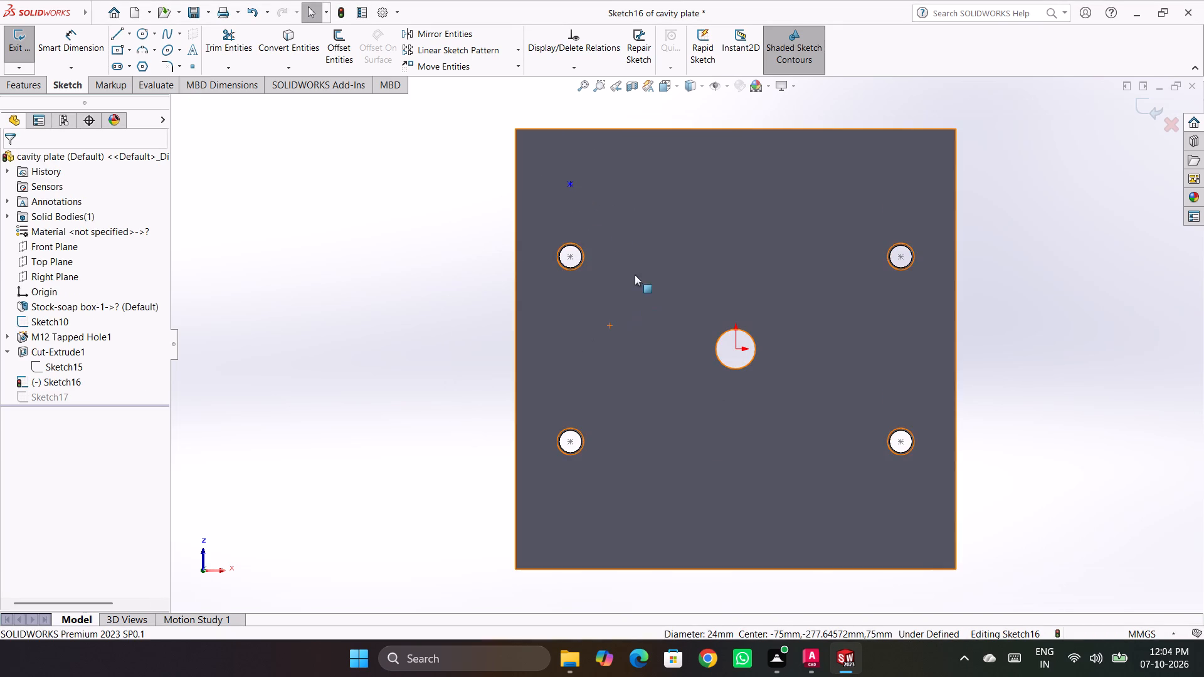
Dimension the remaining corner centre point 75 mm vertically from the origin.
left_click(63, 35)
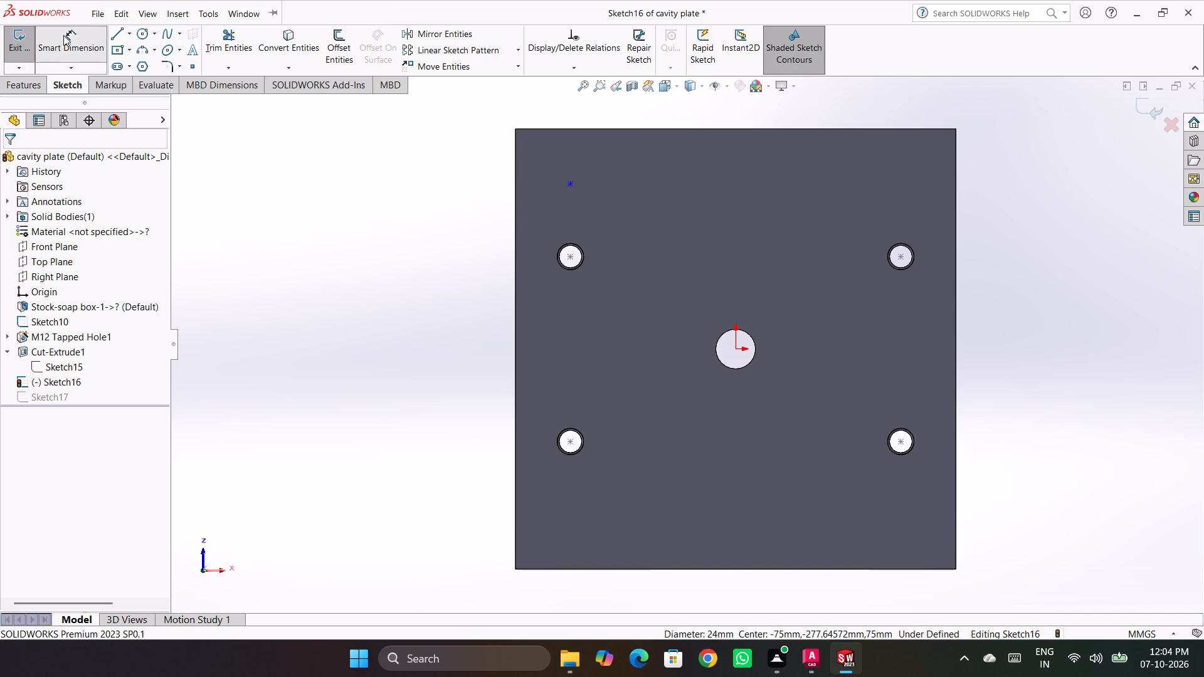
left_click(572, 185)
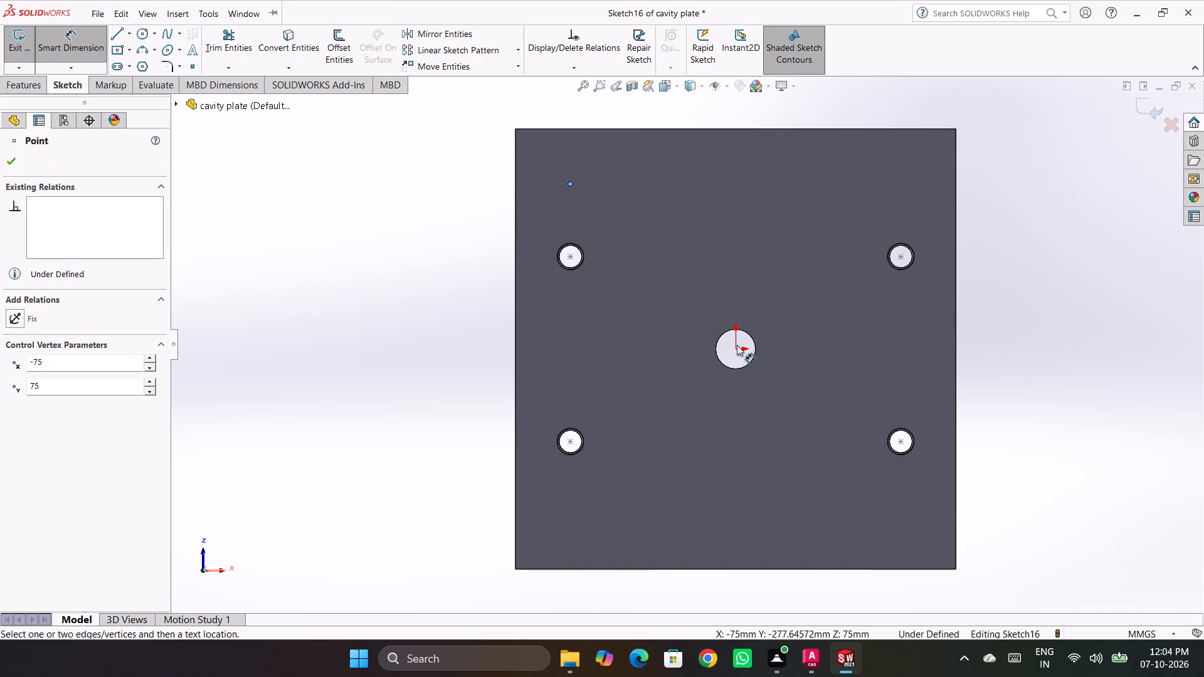
left_click(737, 345)
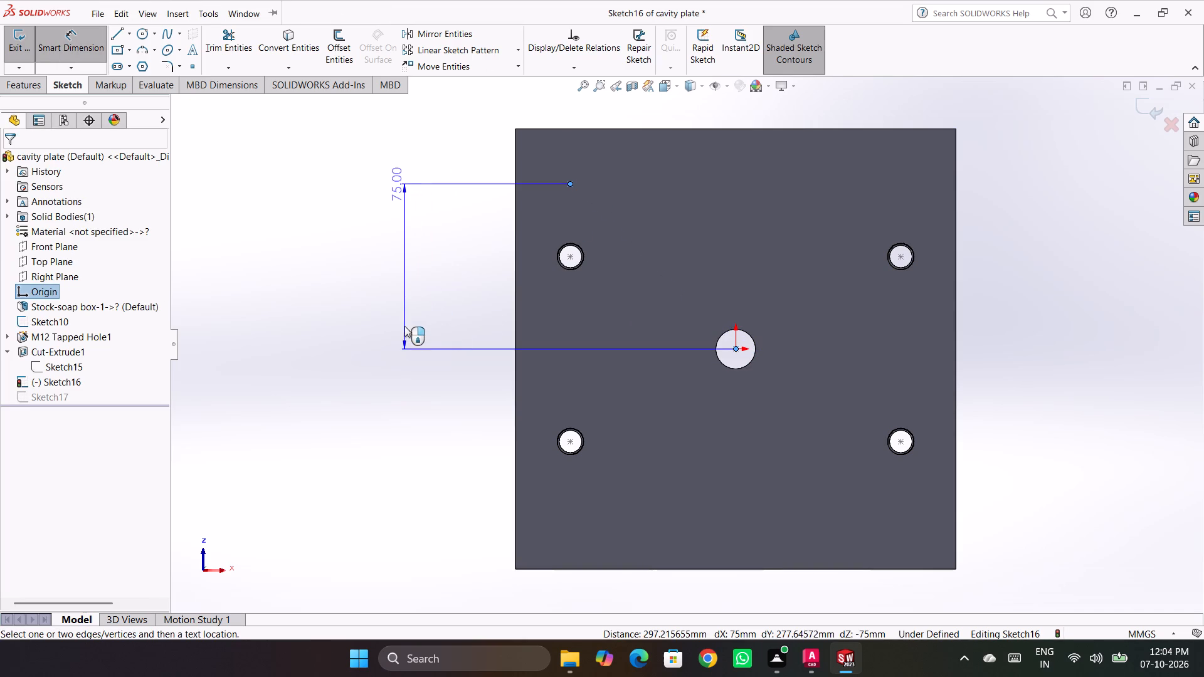
left_click(394, 266)
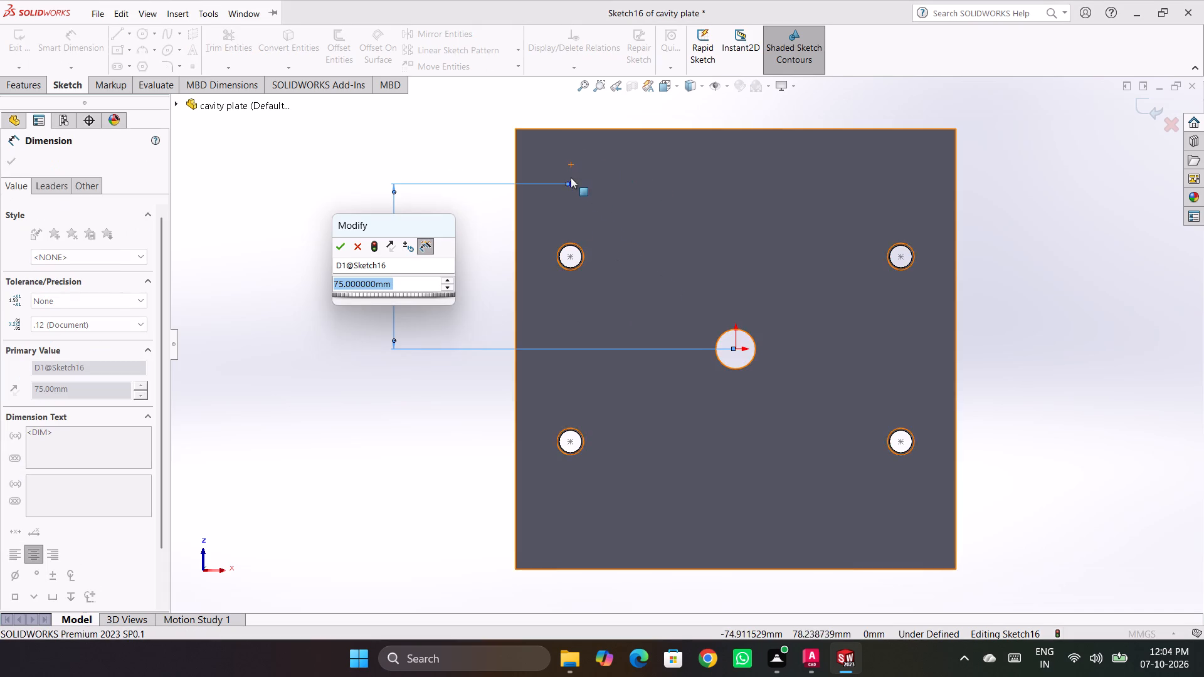
left_click(340, 244)
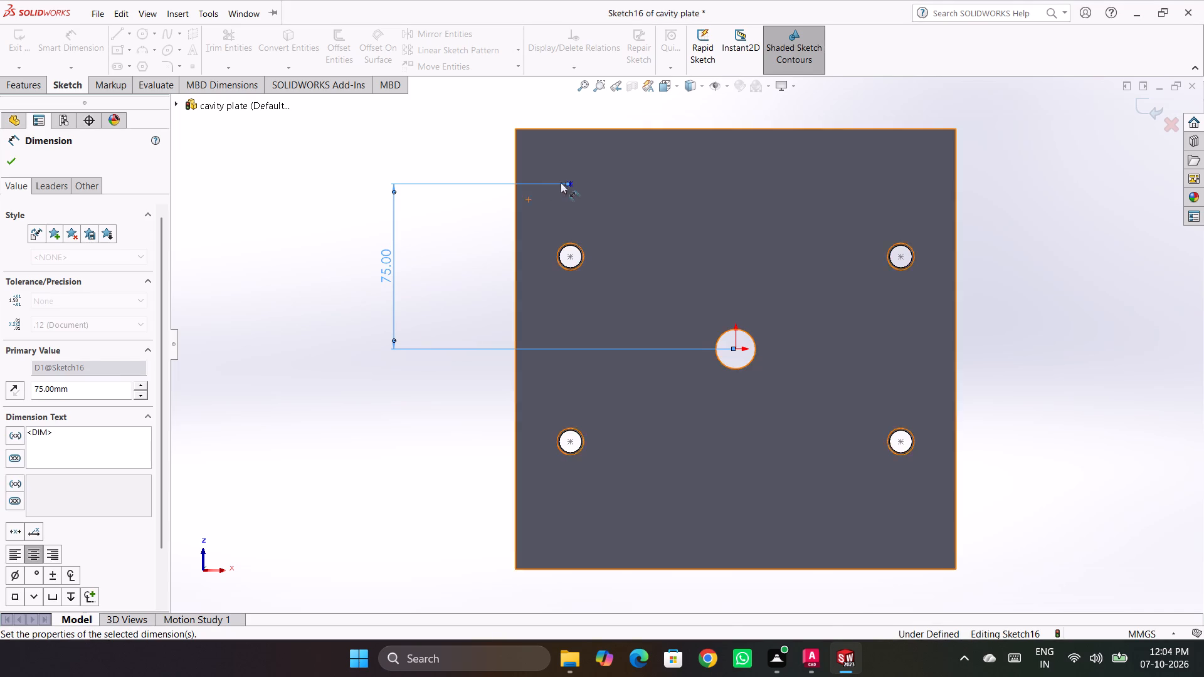
left_click(570, 182)
key("Escape")
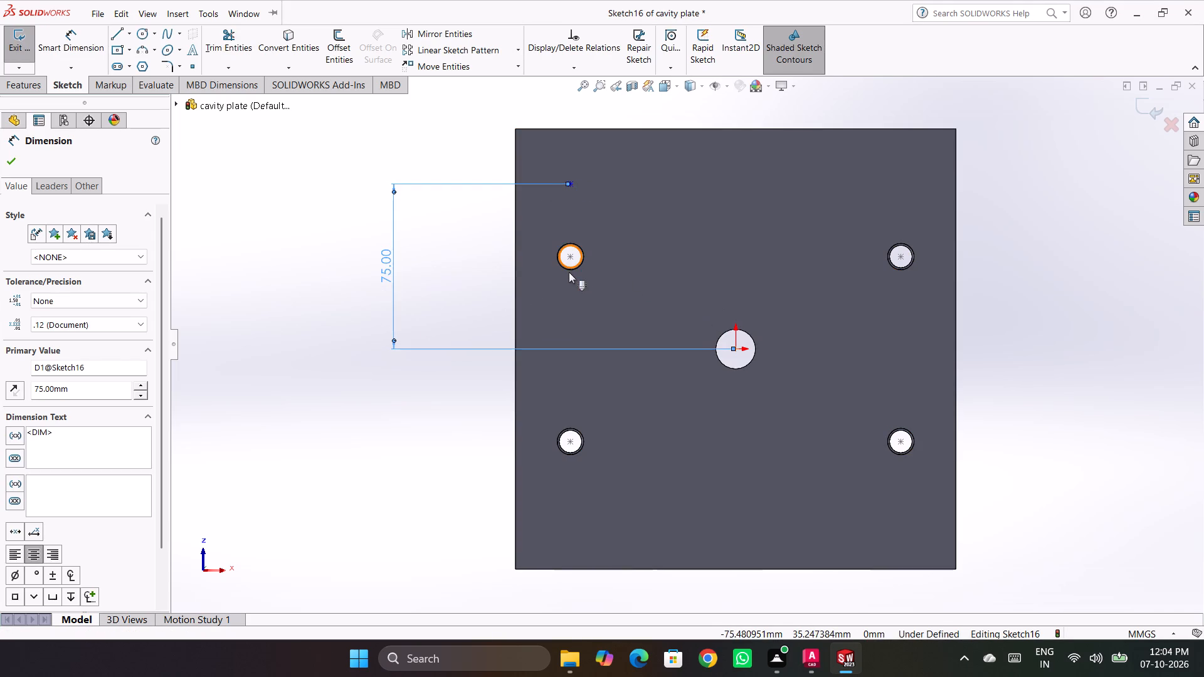
Dimension the corner centre point 75 mm horizontally from the origin.
left_click(571, 182)
left_click(737, 347)
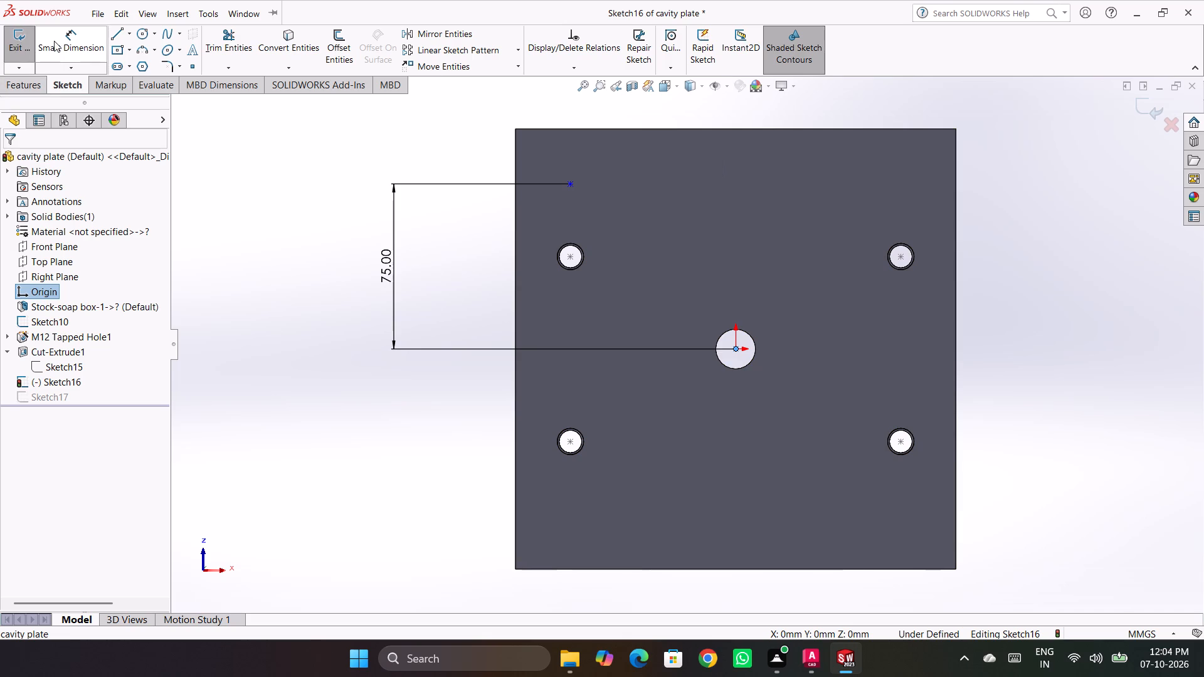
right_click_drag(236, 226, 290, 187)
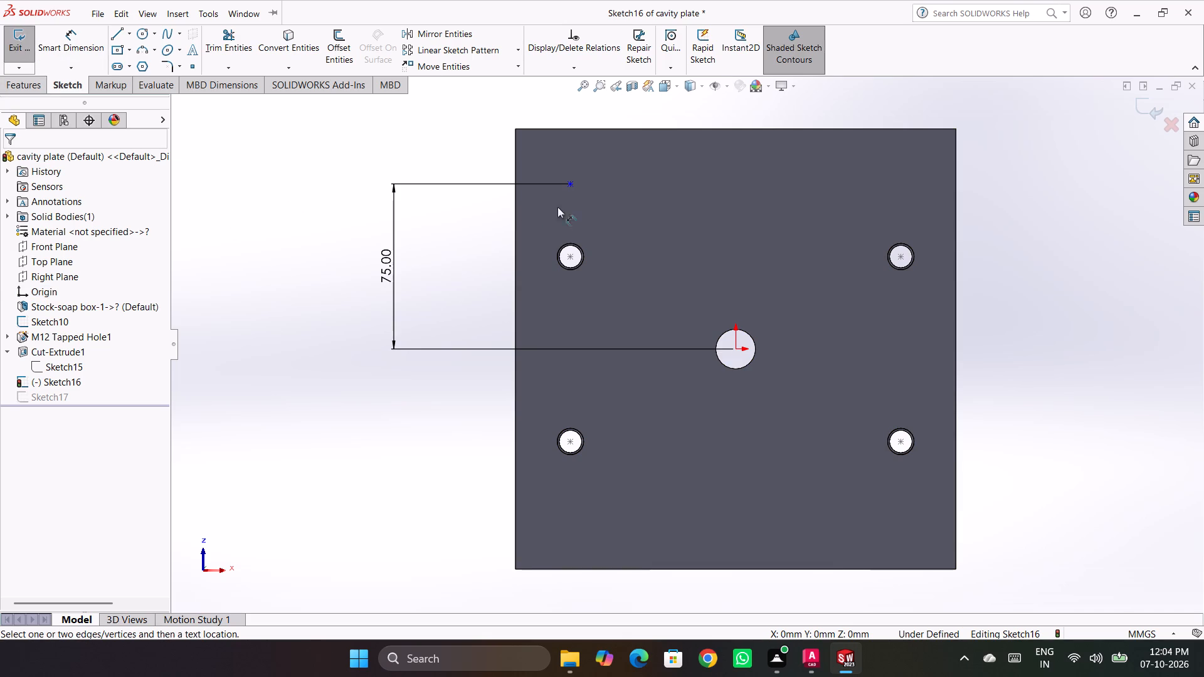
left_click(568, 182)
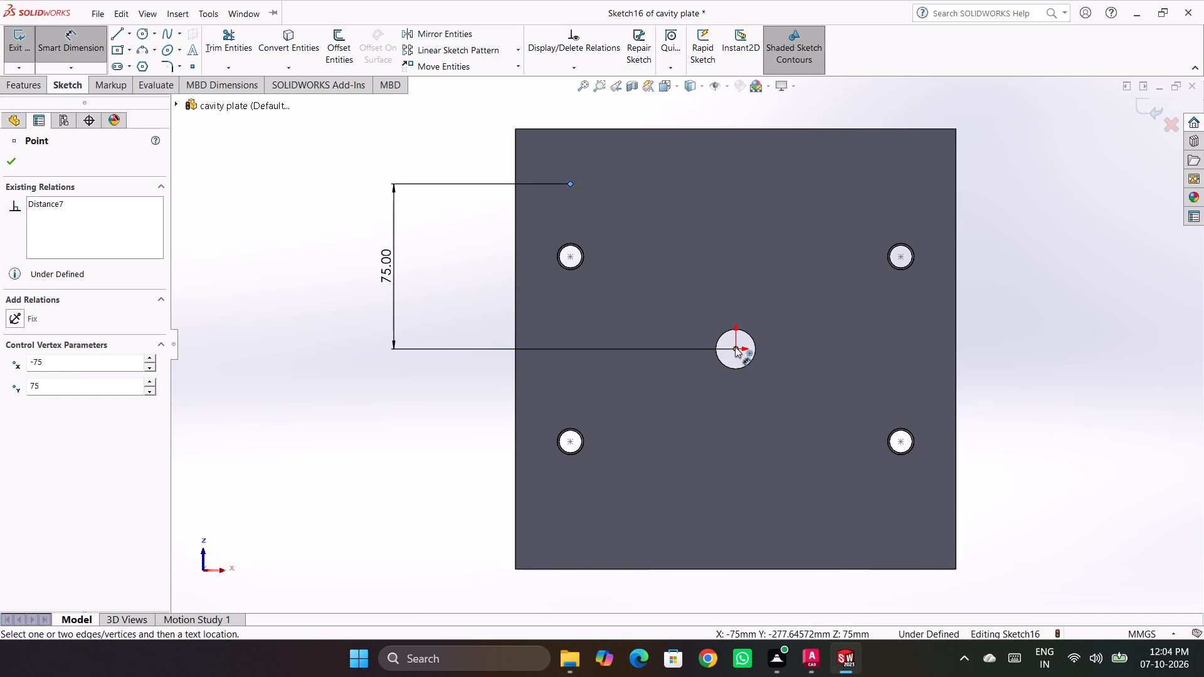
left_click(735, 347)
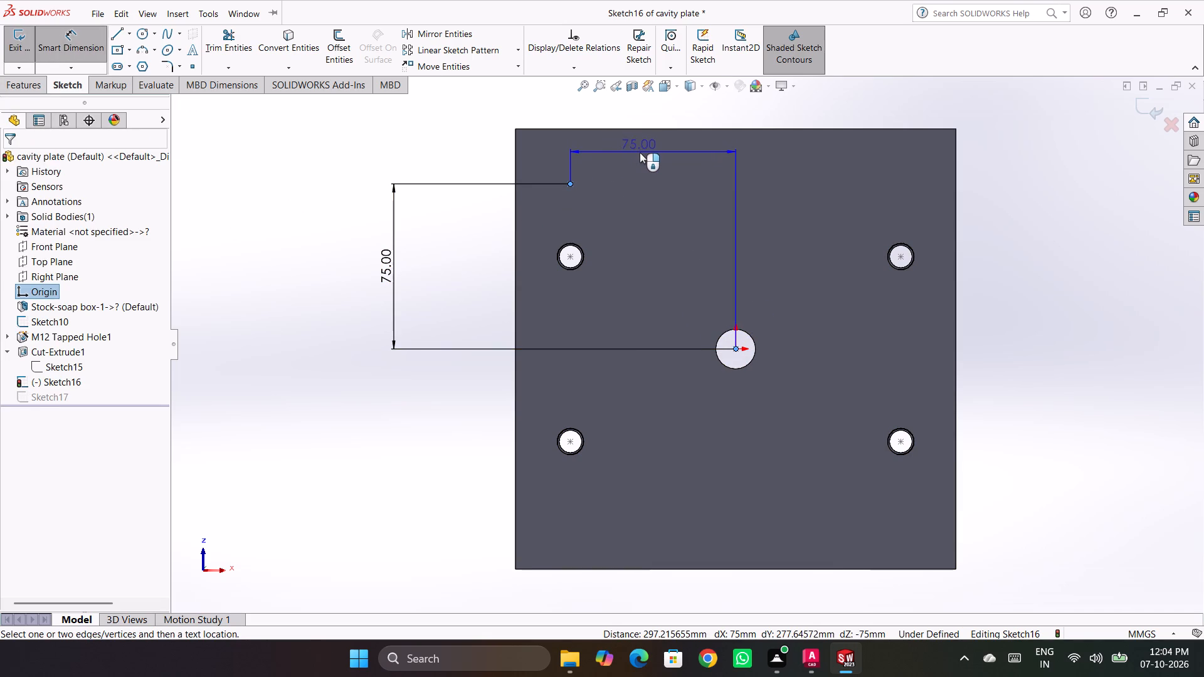
left_click(642, 115)
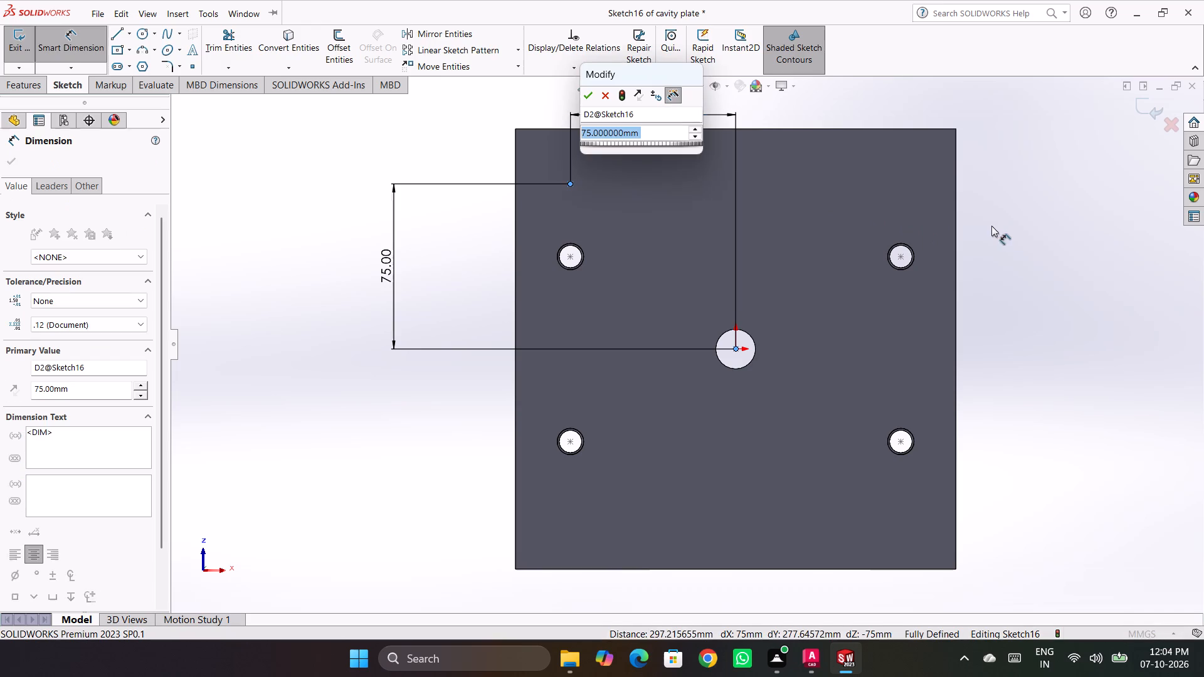
left_click(1027, 234)
left_click(594, 97)
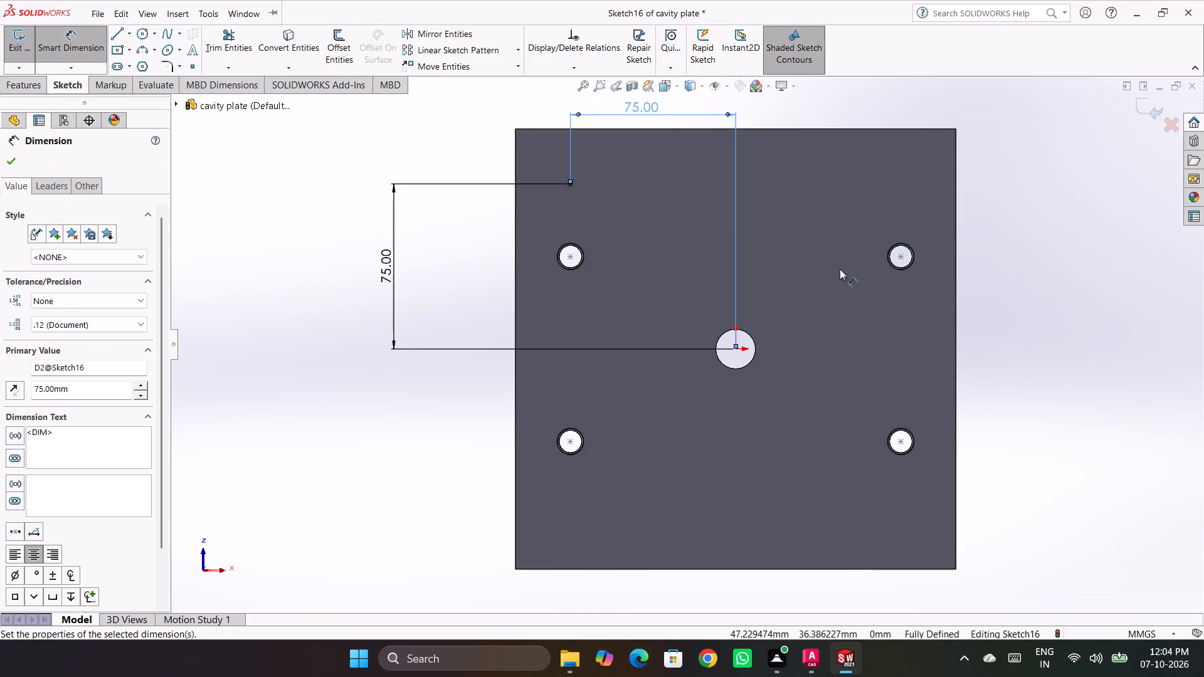
scroll(1032, 303, "up", 2)
left_click(1041, 334)
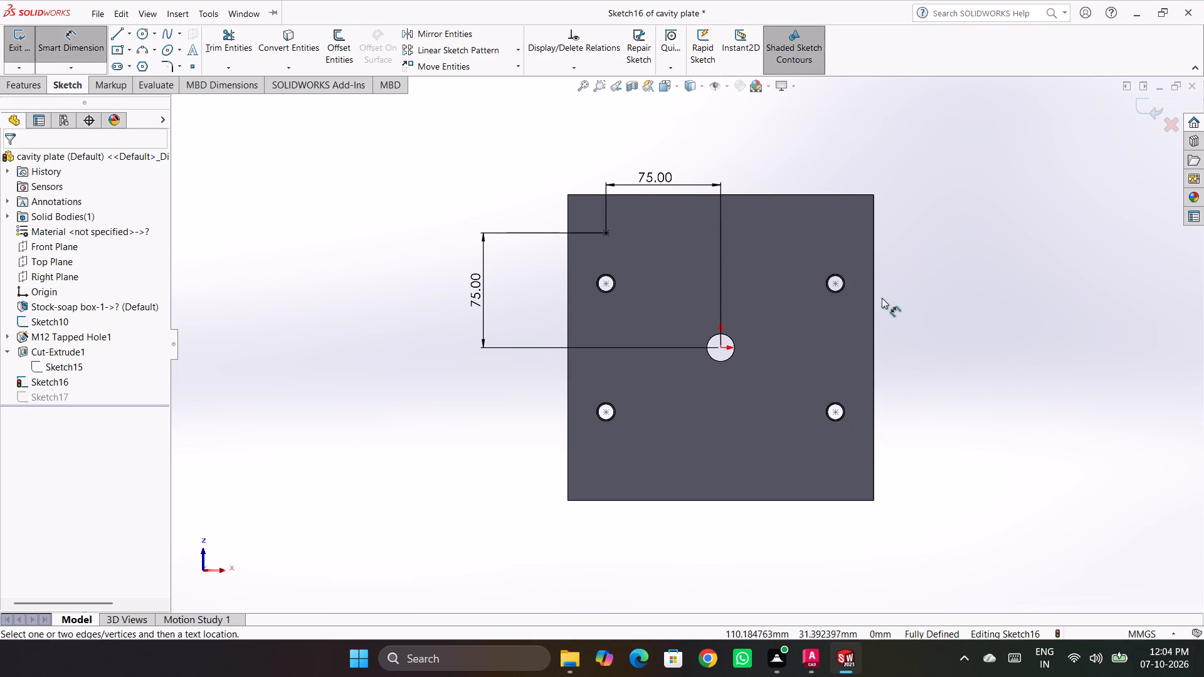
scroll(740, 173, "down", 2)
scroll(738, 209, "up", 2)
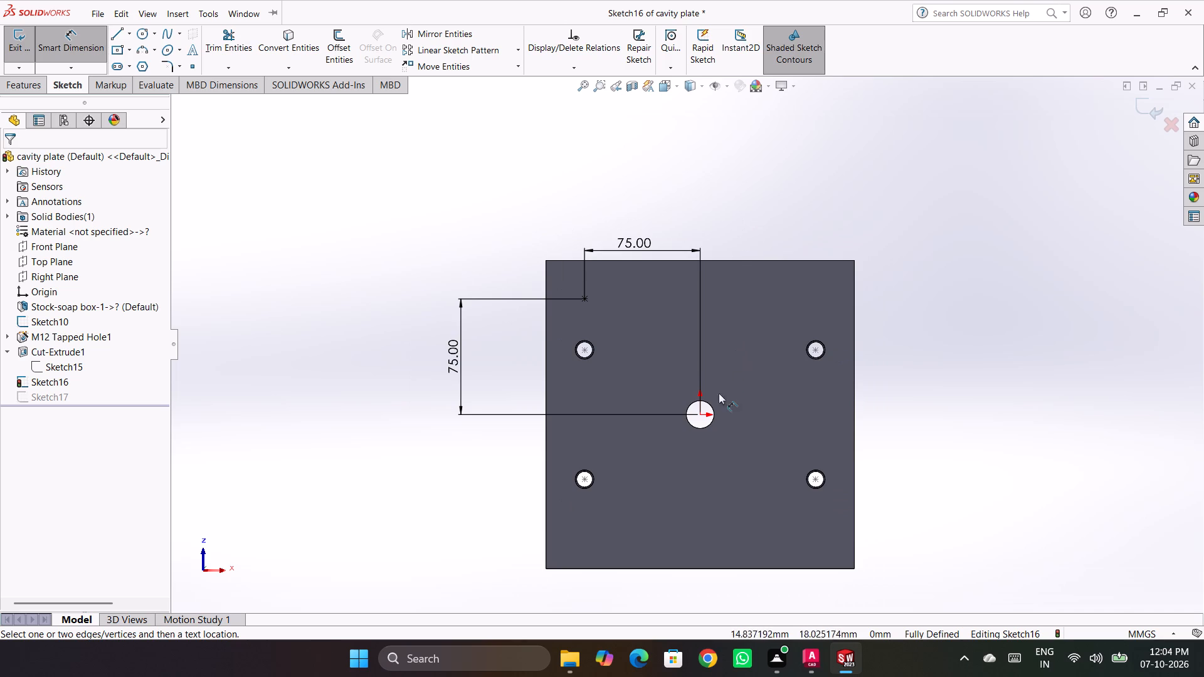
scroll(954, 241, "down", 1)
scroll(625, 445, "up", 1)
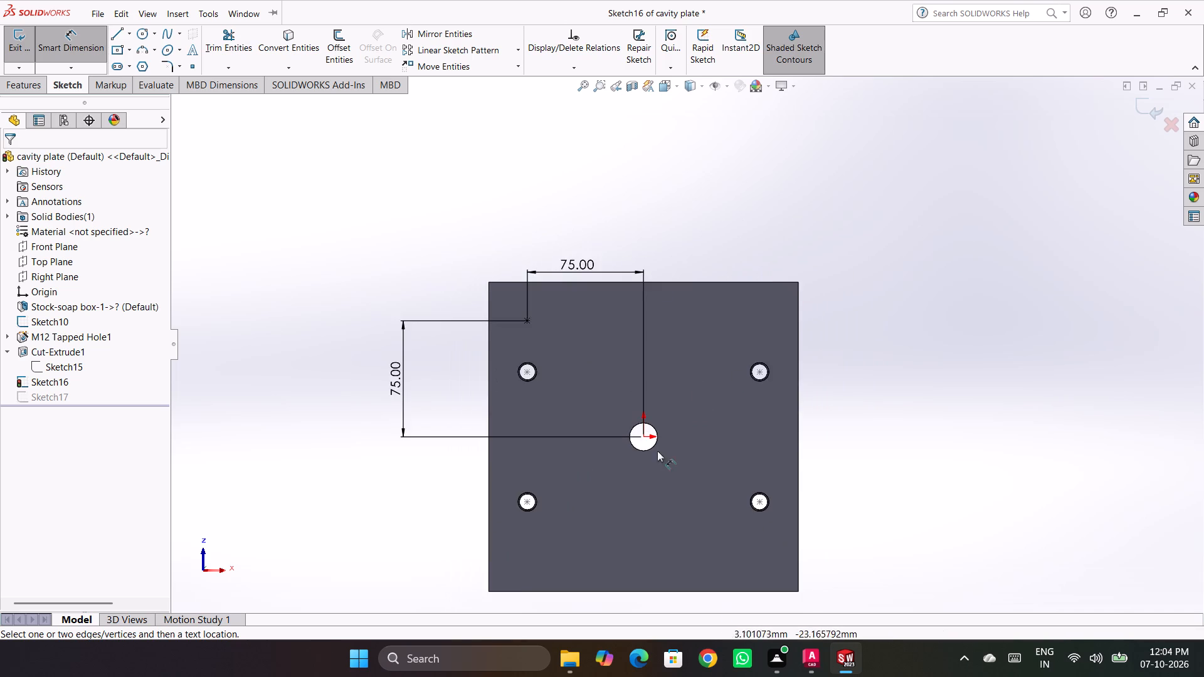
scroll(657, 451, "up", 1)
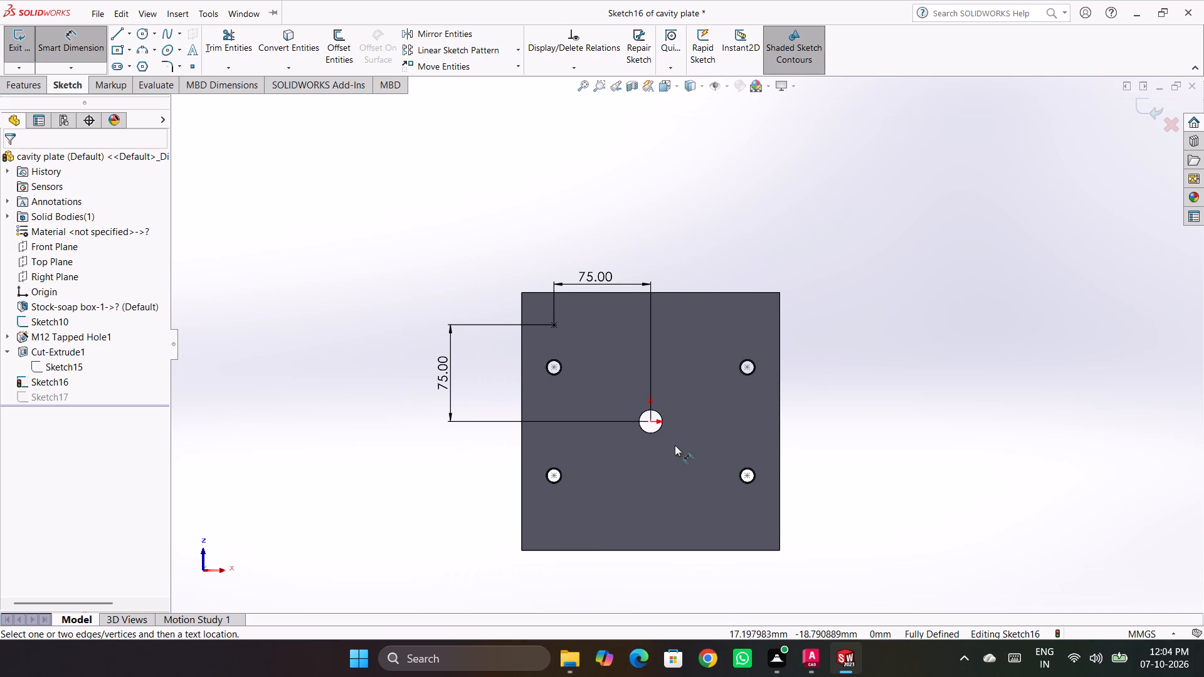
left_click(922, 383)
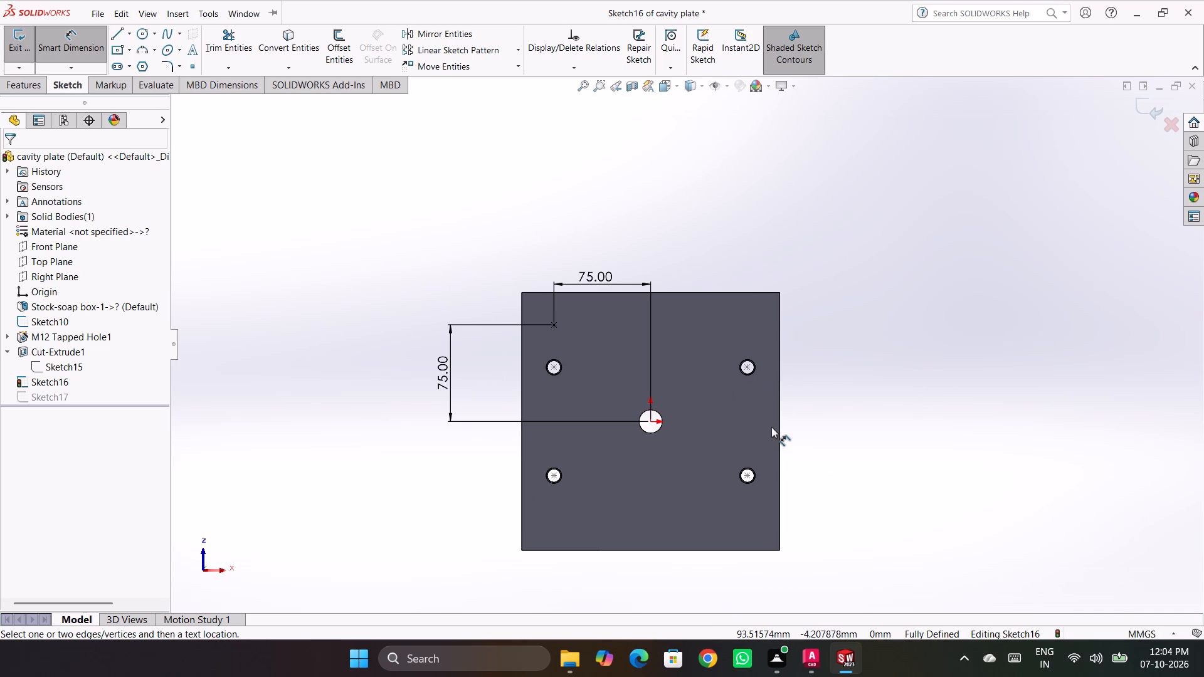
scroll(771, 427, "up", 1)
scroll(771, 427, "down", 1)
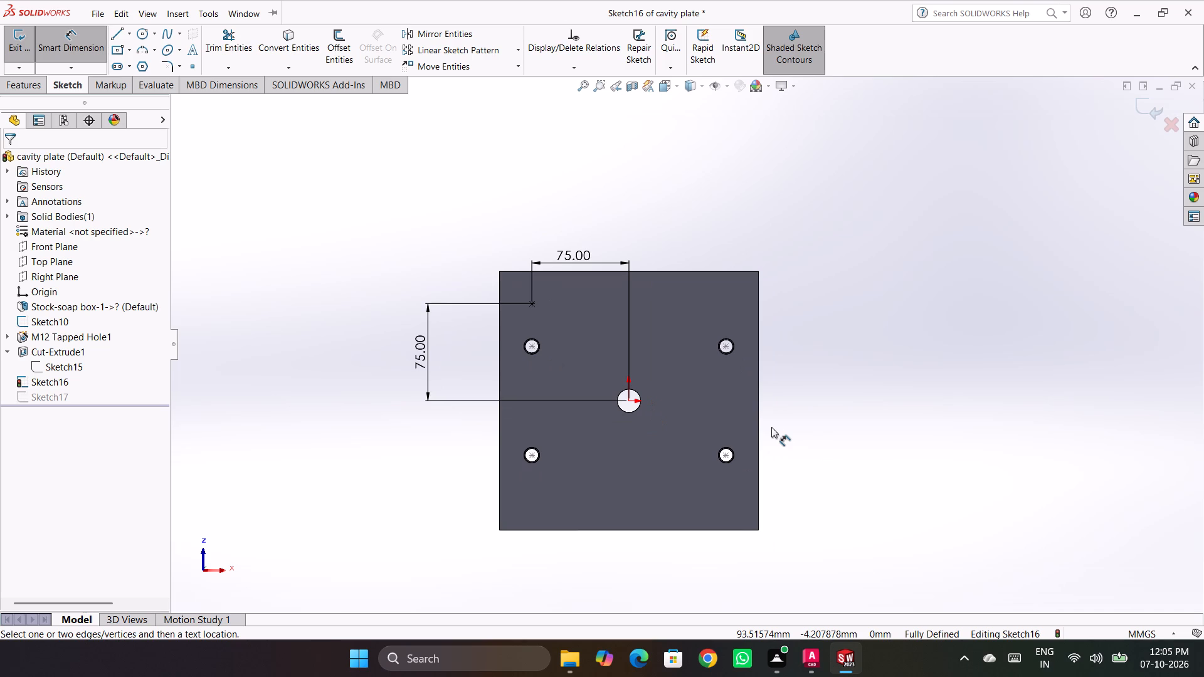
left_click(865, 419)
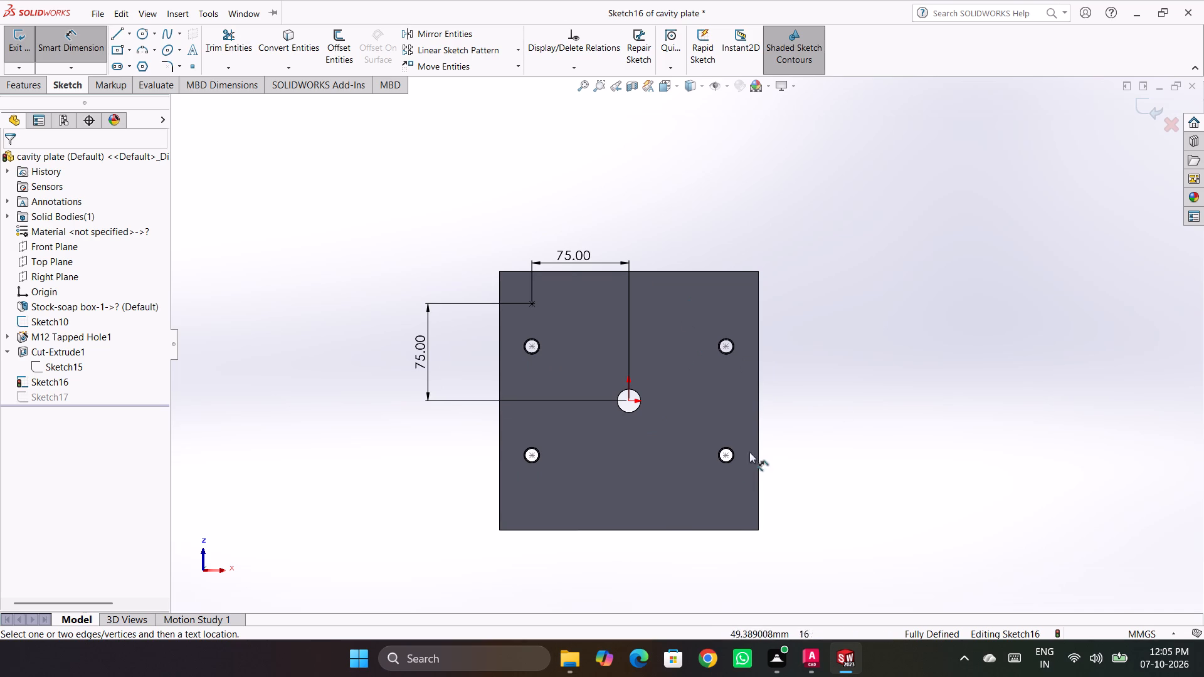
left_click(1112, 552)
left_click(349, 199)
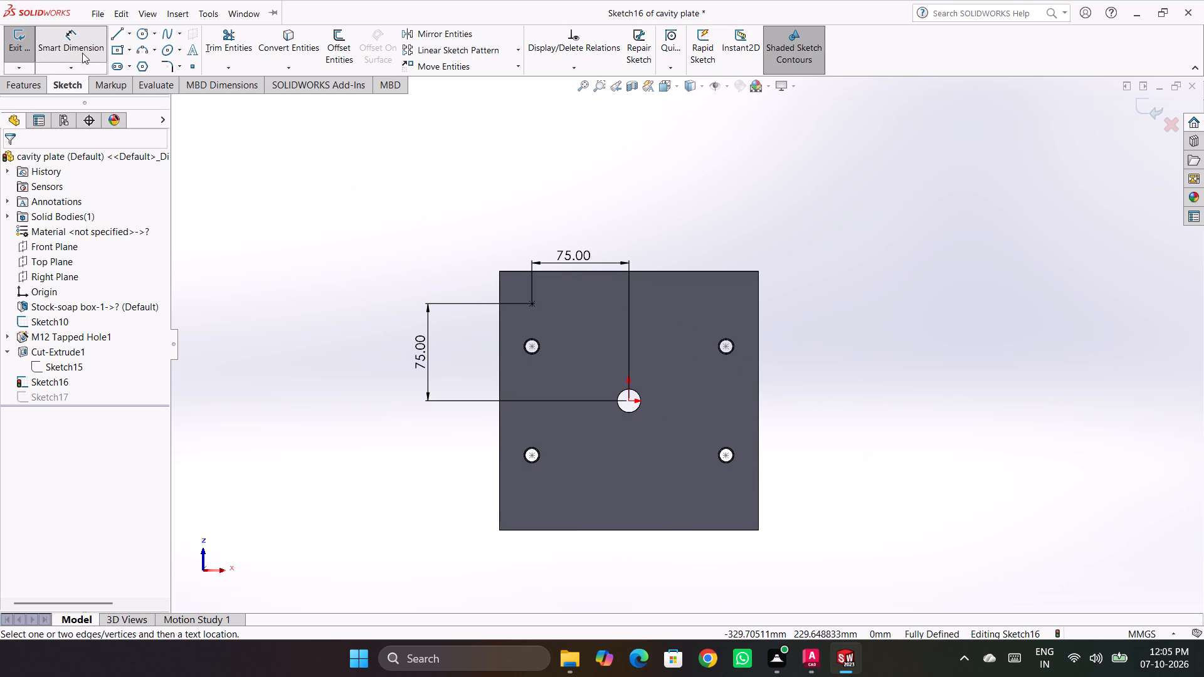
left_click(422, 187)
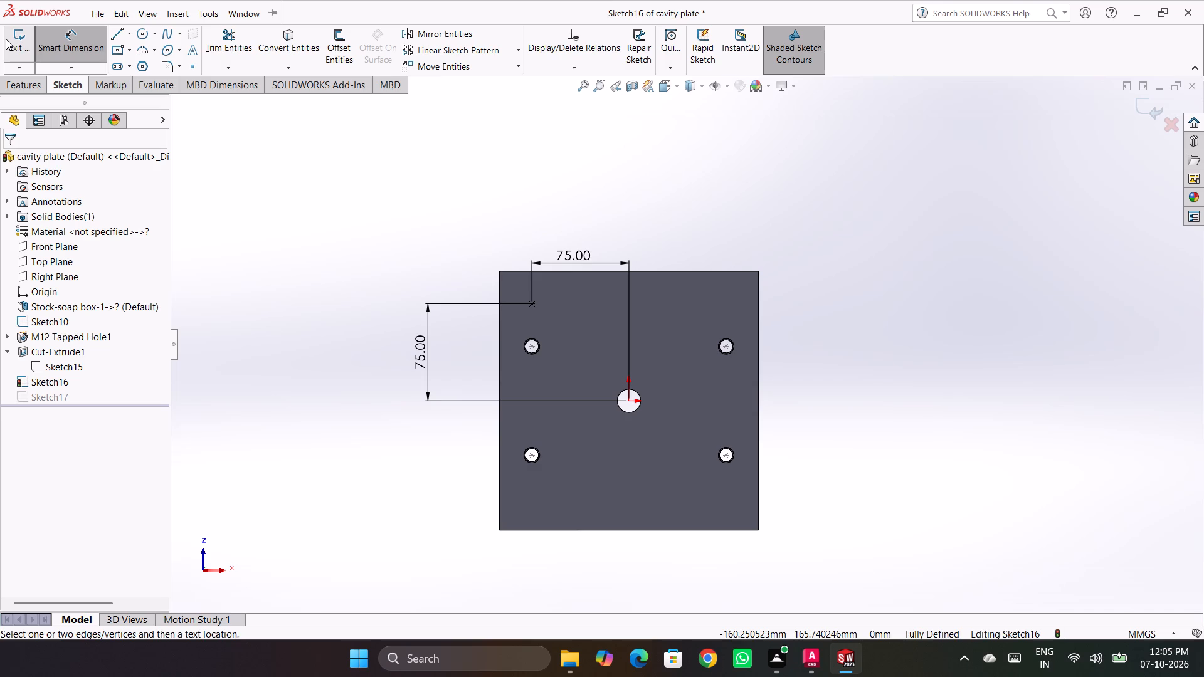
Exit Sketch16, the corner point sketch, and dismiss the rebuild report.
left_click(6, 39)
left_click(459, 130)
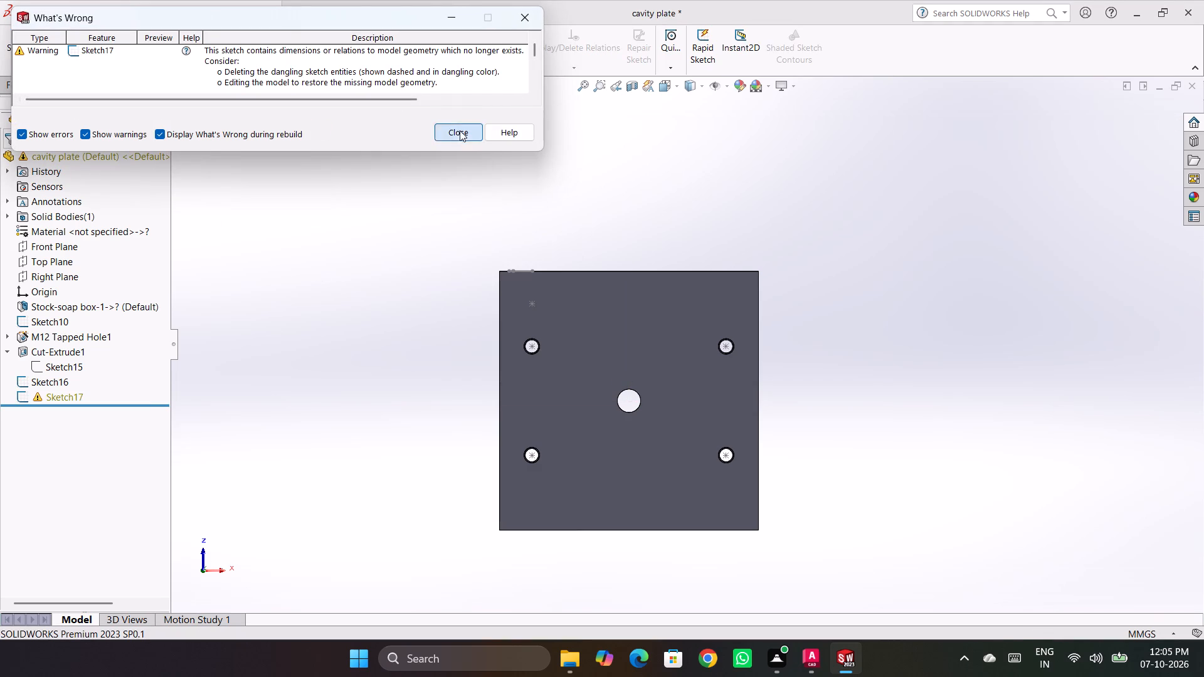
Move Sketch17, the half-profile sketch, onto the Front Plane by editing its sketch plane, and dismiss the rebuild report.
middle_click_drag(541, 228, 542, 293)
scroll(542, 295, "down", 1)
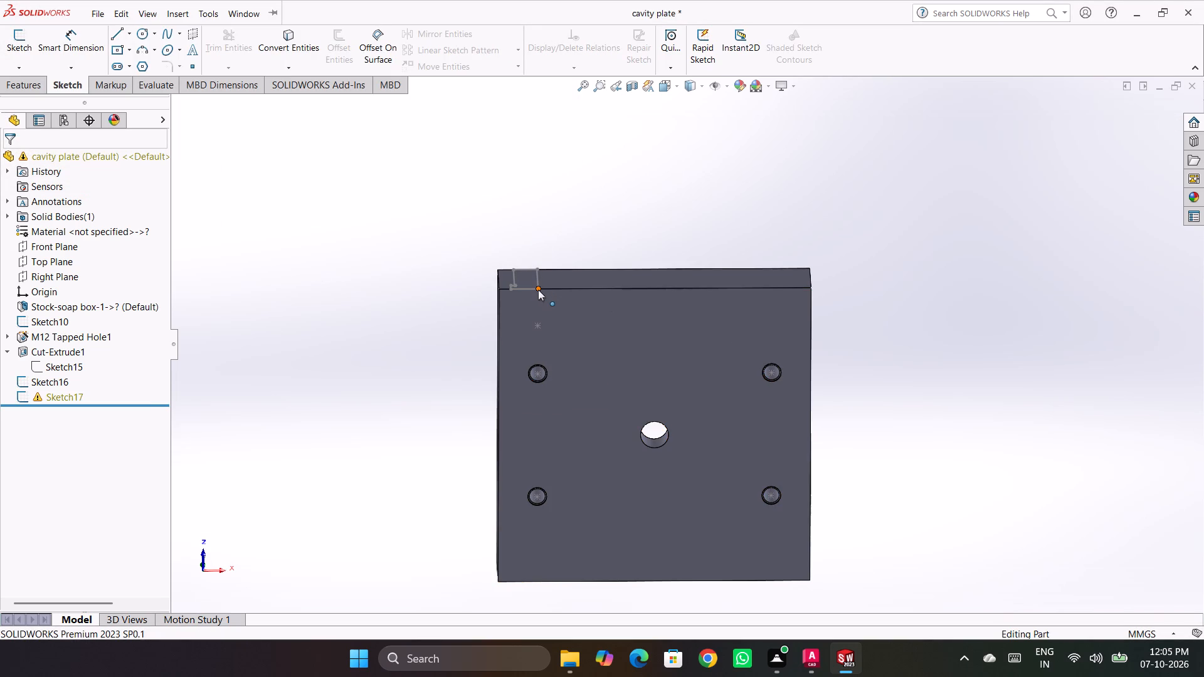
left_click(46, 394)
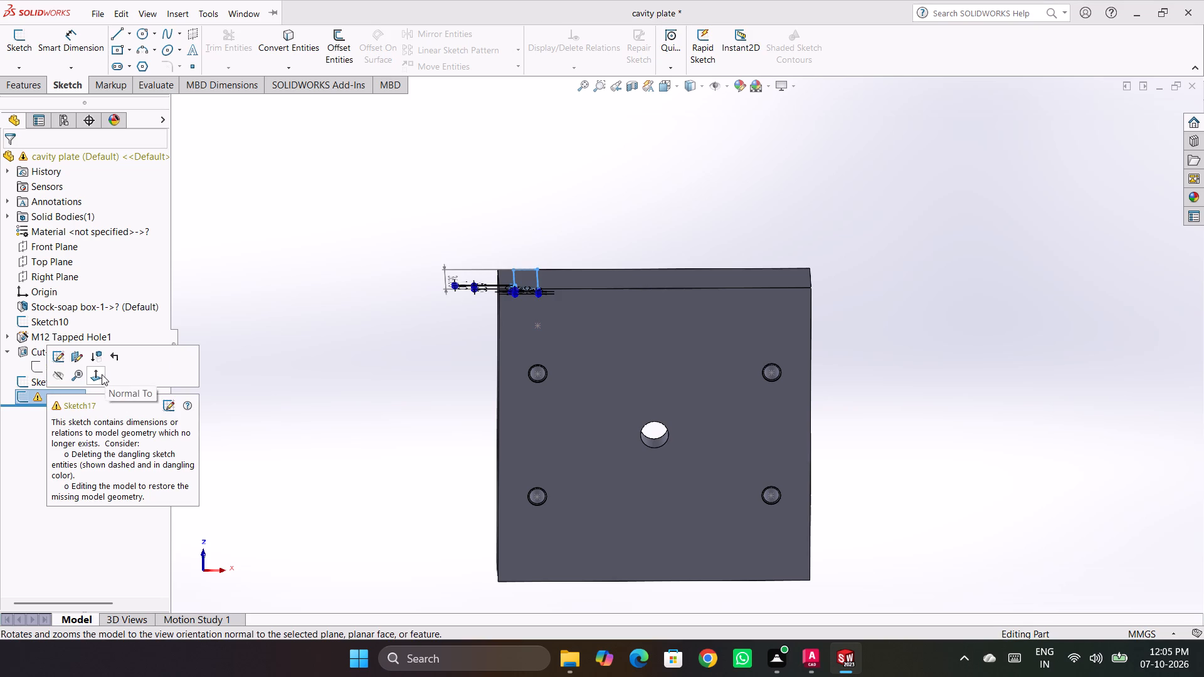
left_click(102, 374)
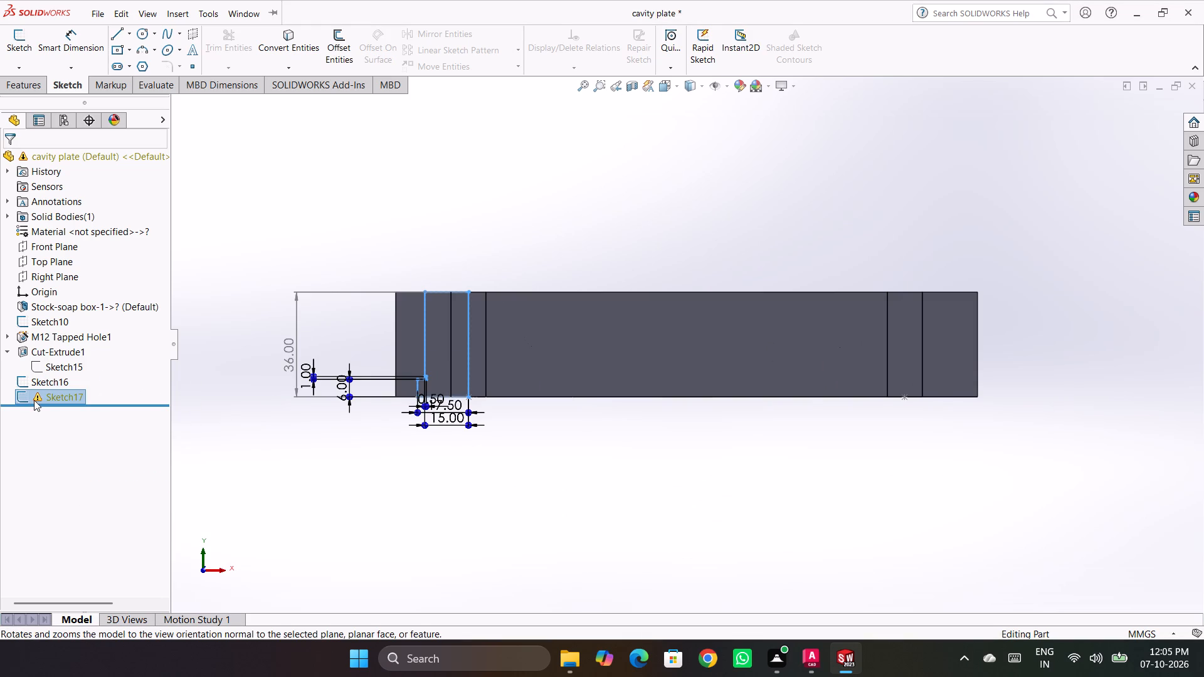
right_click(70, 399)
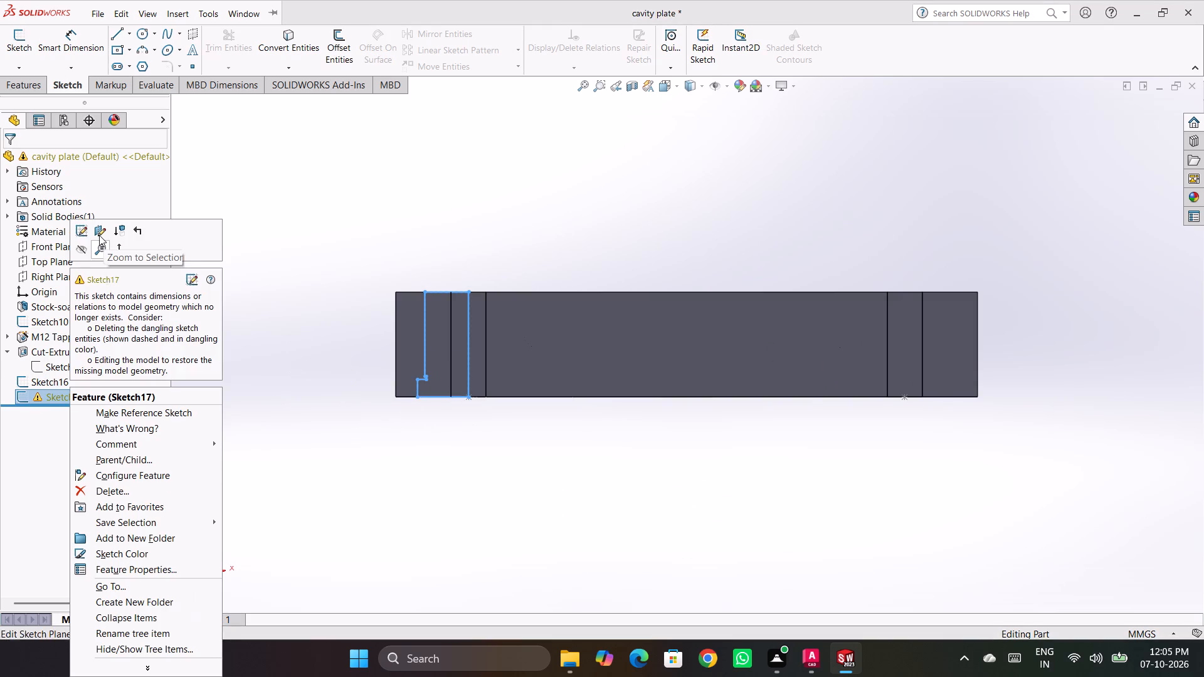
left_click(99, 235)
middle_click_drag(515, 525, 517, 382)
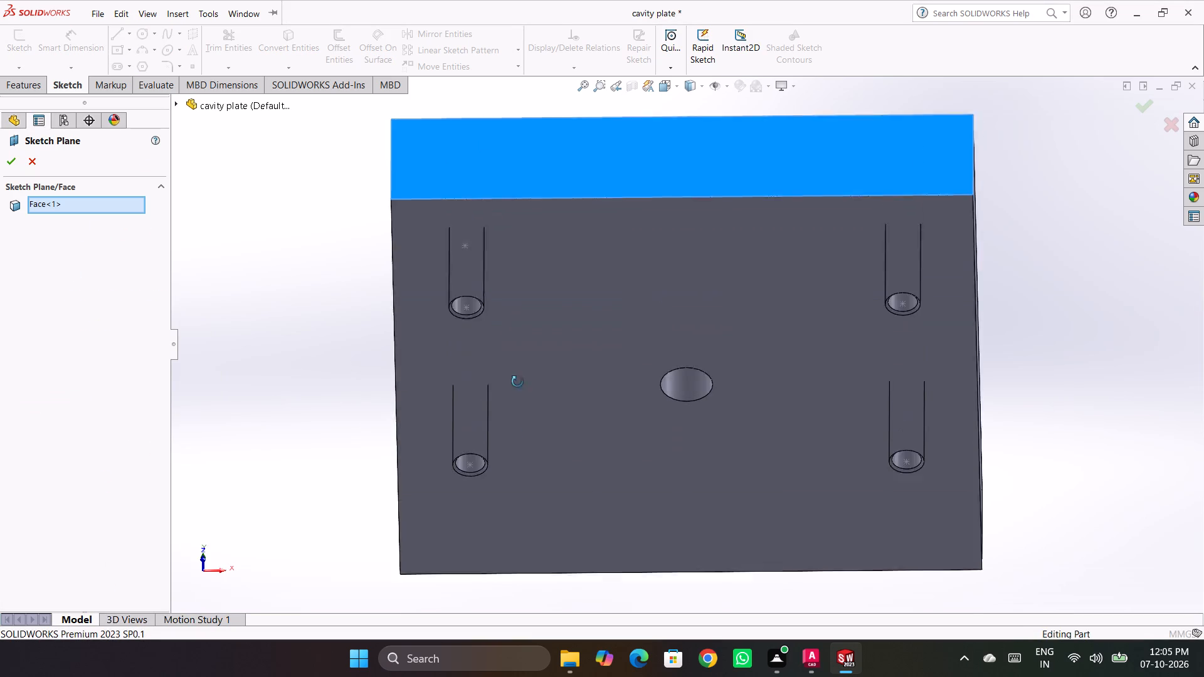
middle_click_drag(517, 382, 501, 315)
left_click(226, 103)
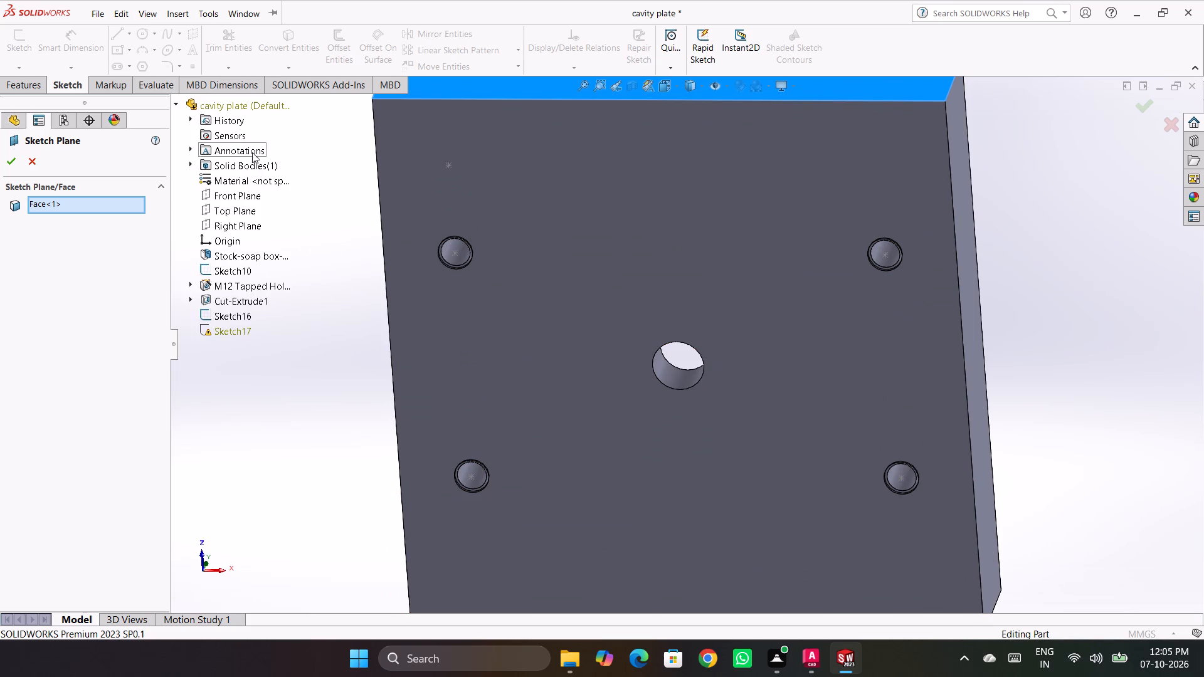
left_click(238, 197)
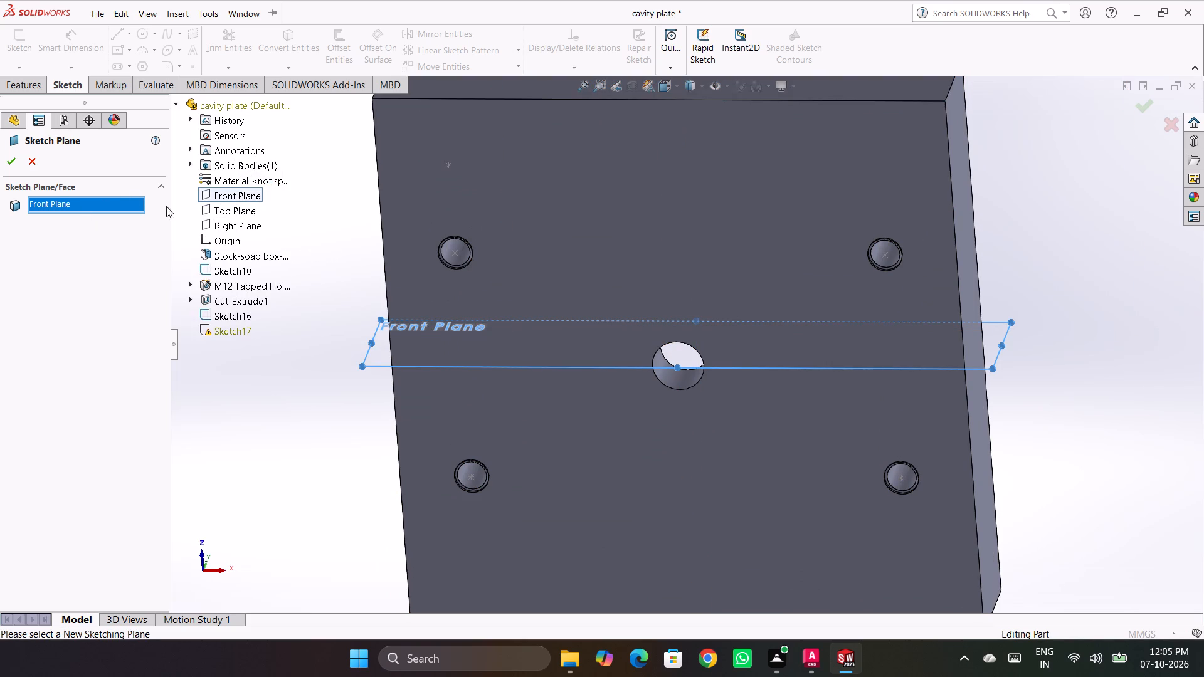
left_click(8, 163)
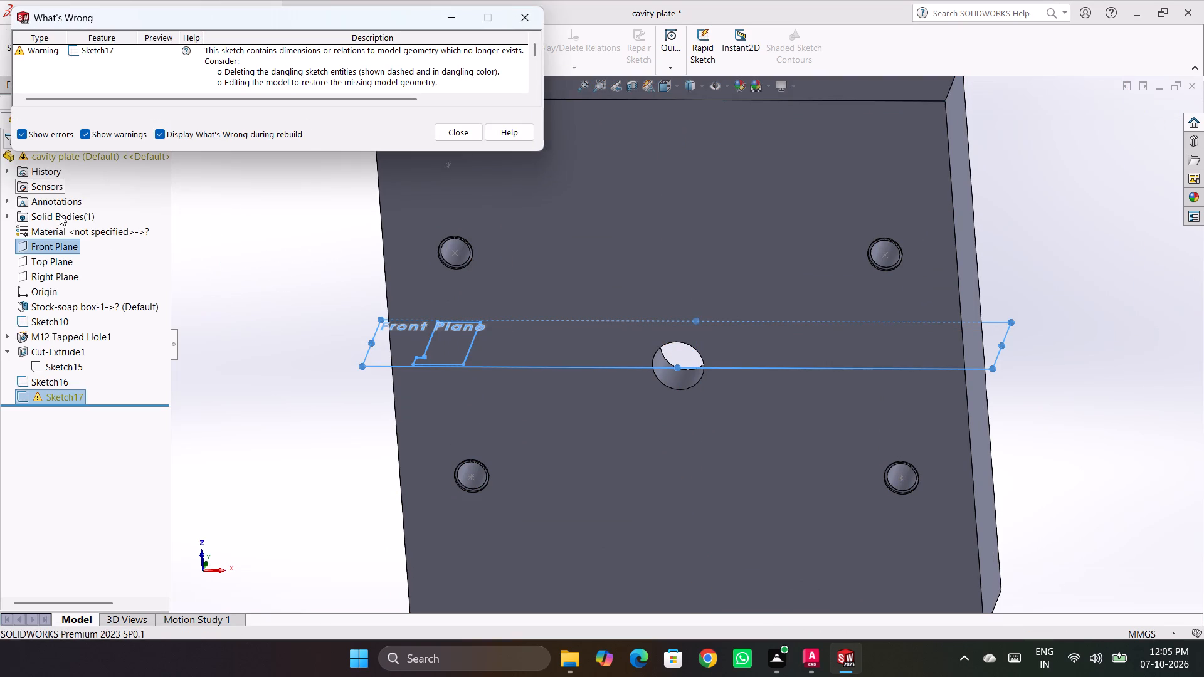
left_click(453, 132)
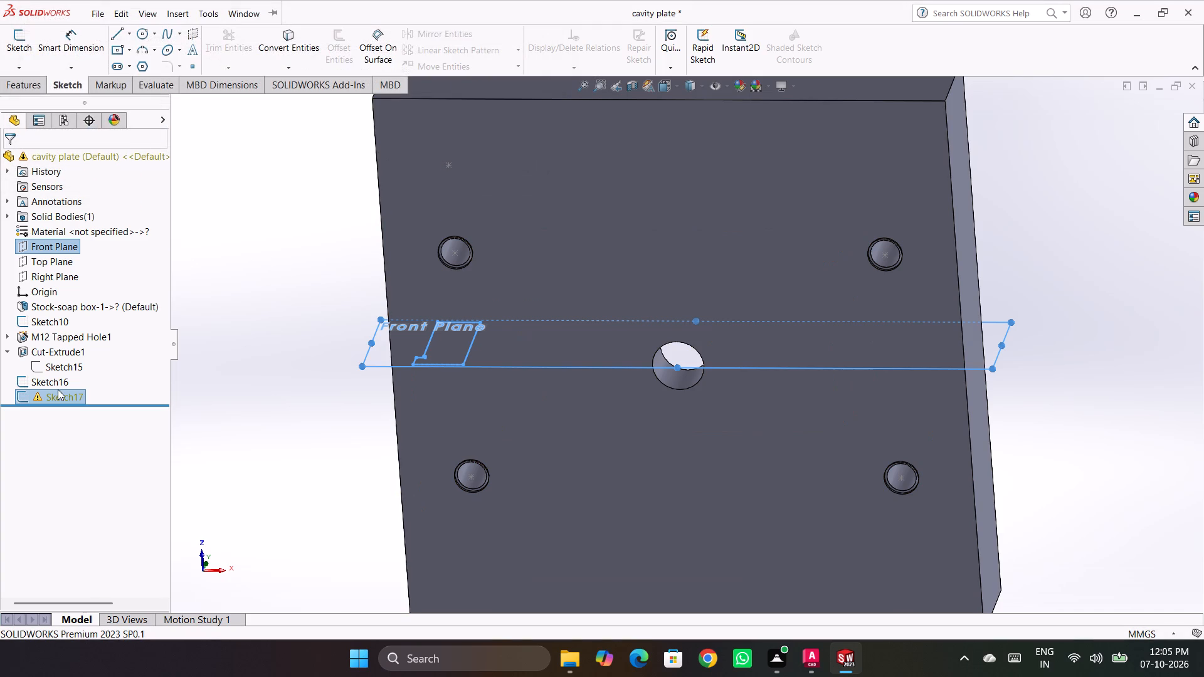
Delete Sketch17, the half-profile sketch, and Sketch16, the corner point sketch.
right_click(58, 389)
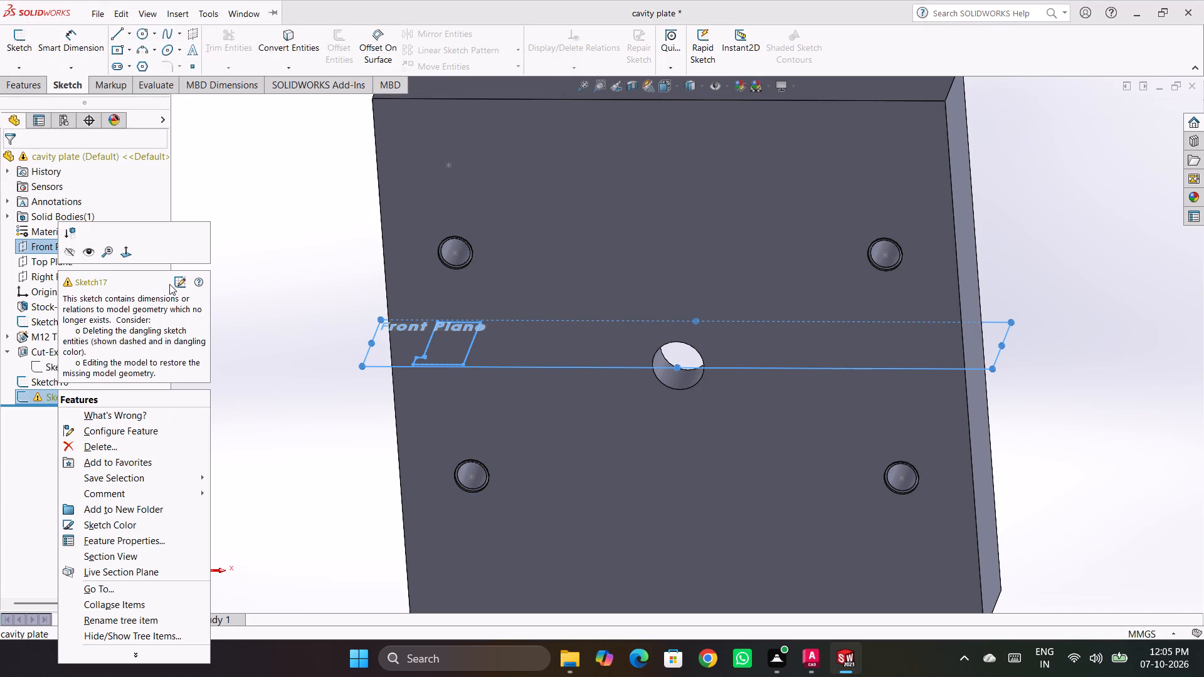
left_click(87, 447)
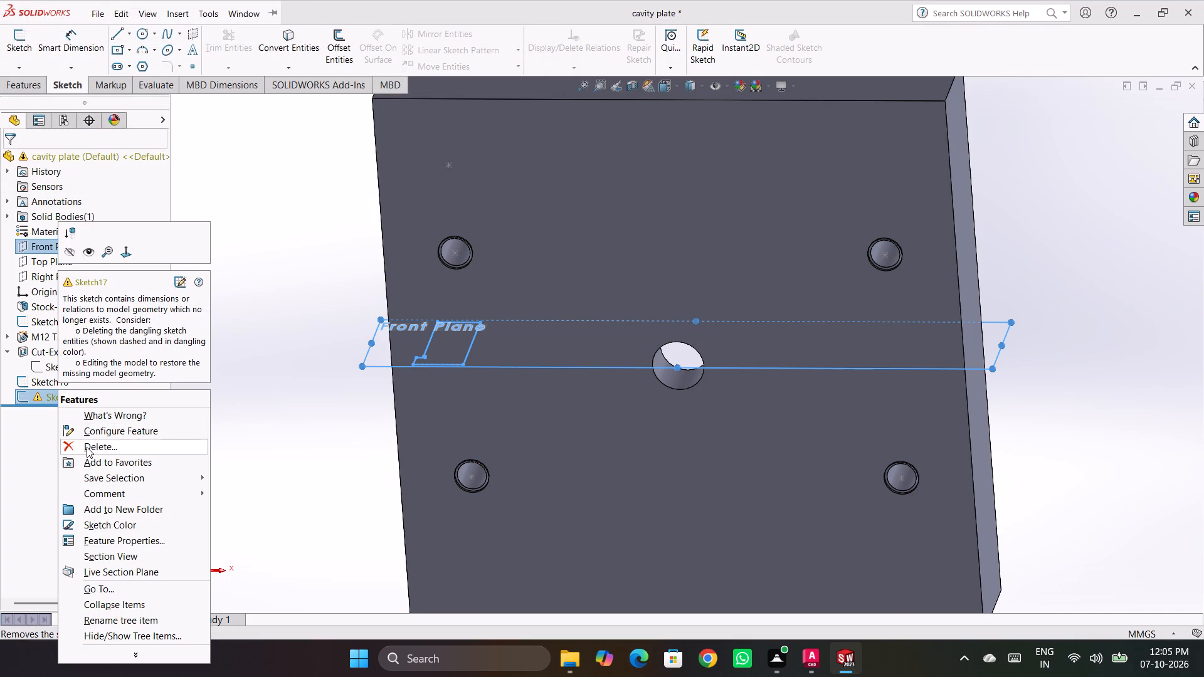
left_click(700, 325)
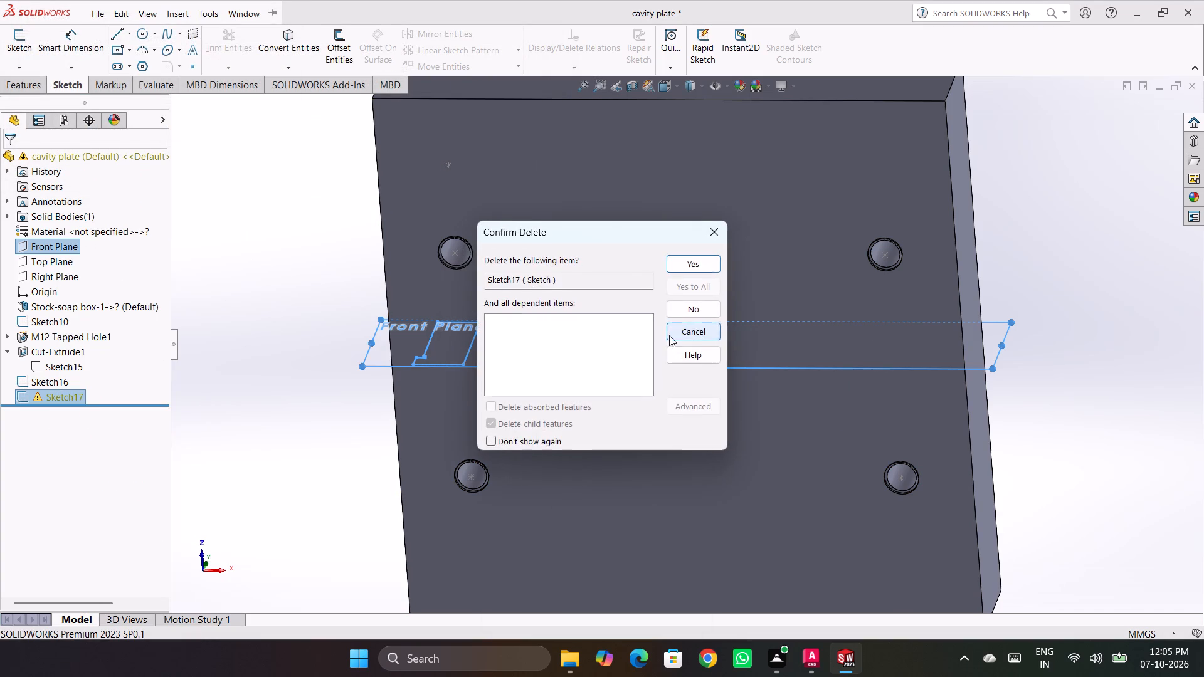
left_click(677, 265)
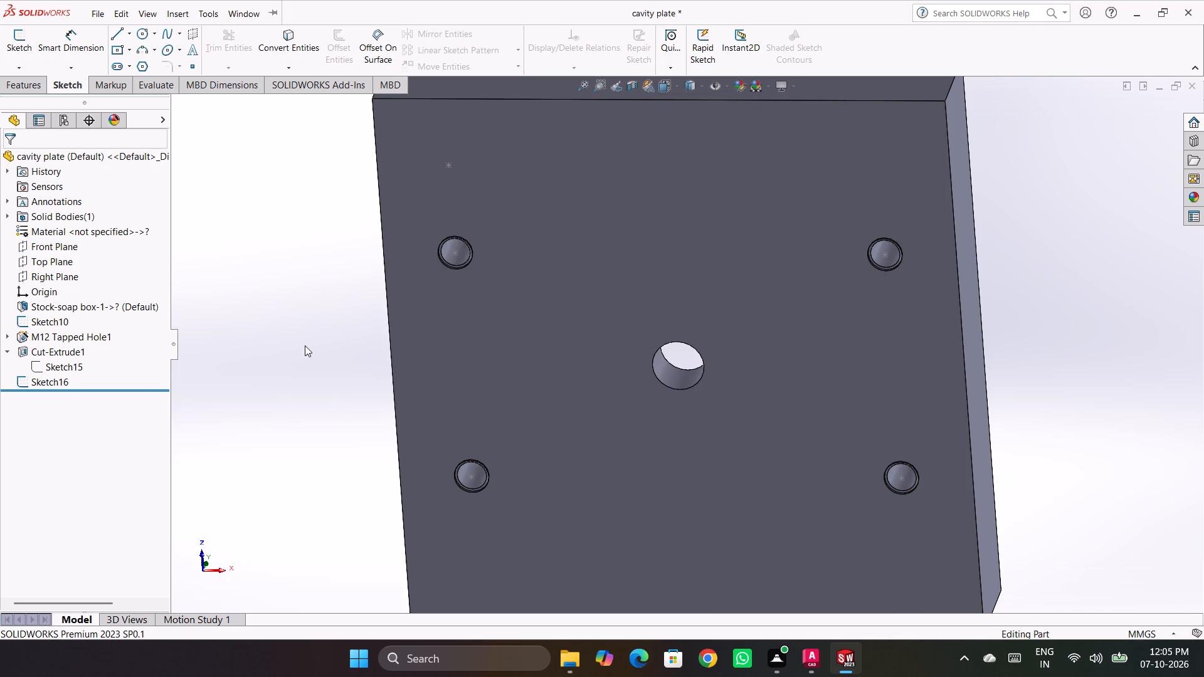
left_click(305, 345)
left_click(49, 382)
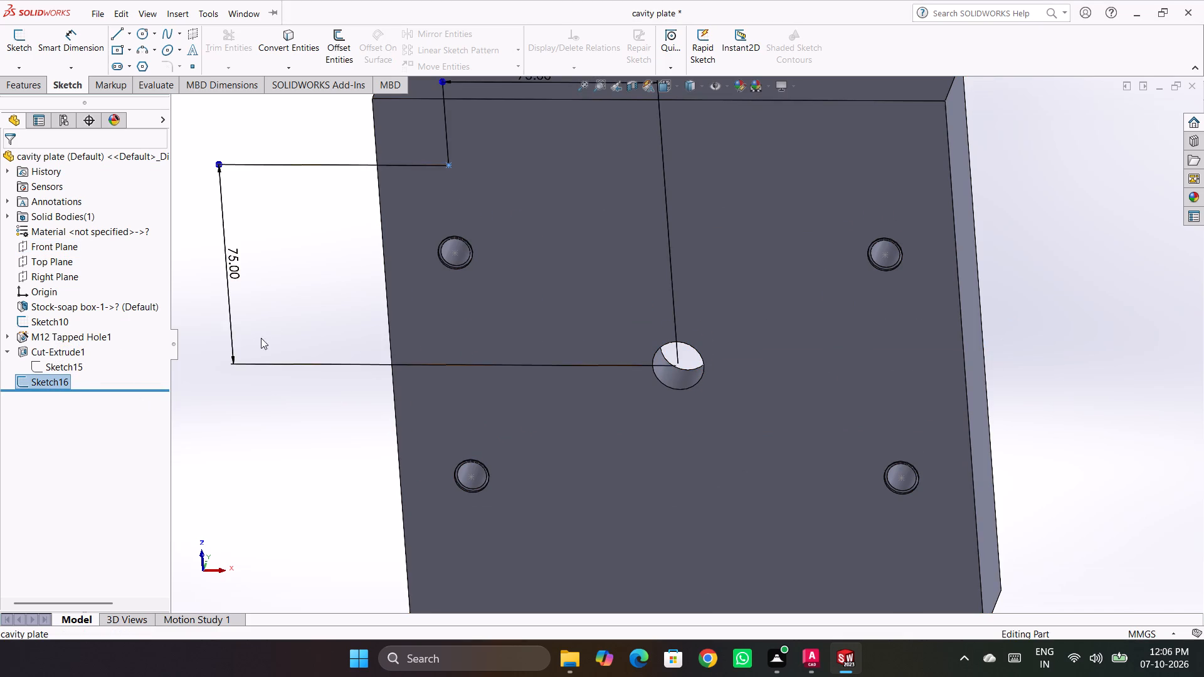
key("Delete")
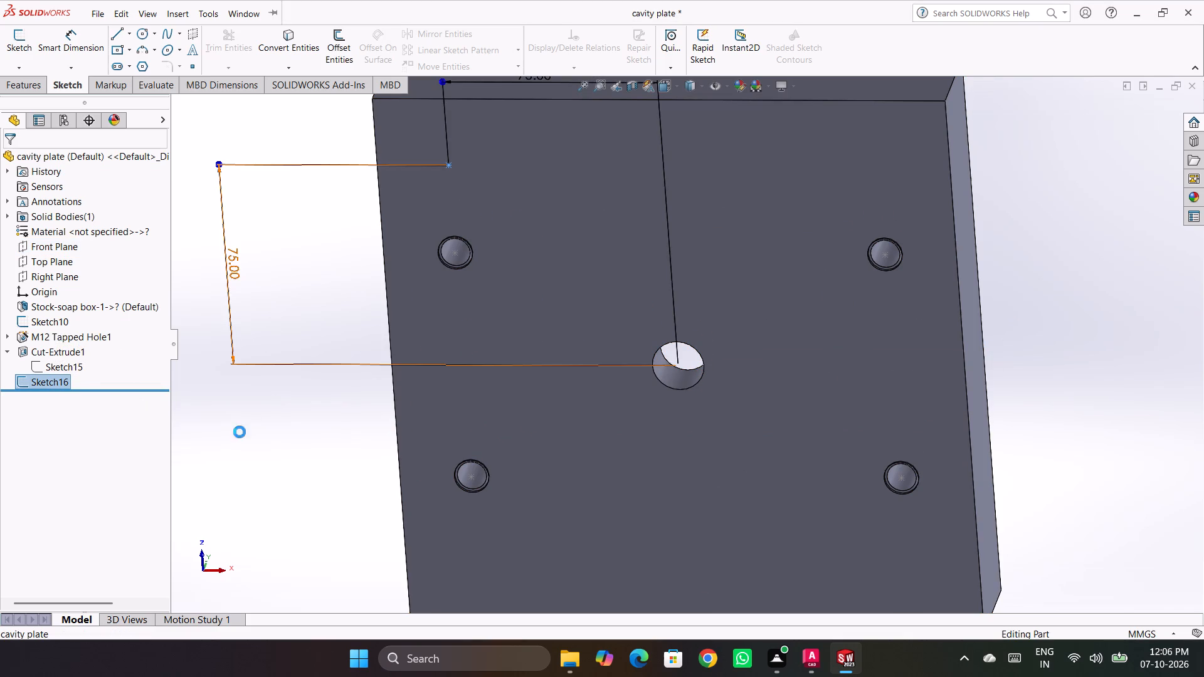
left_click(699, 264)
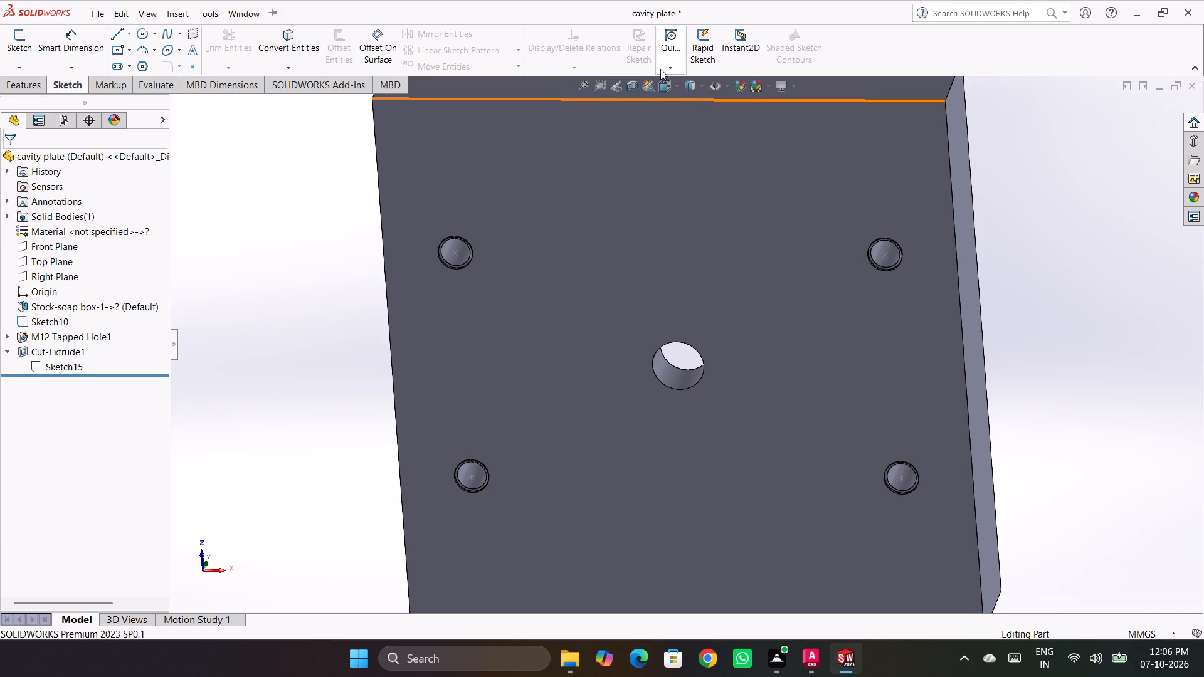
Create a reference plane offset 75 mm from the Front Plane.
left_click(20, 86)
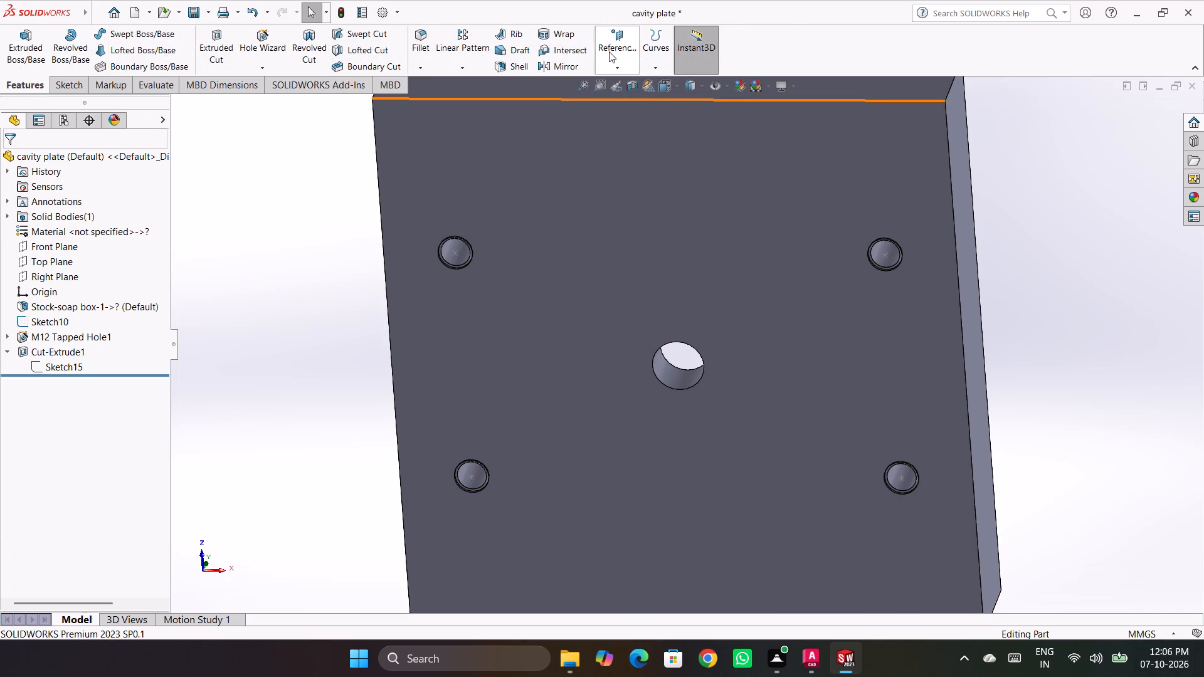
left_click(609, 51)
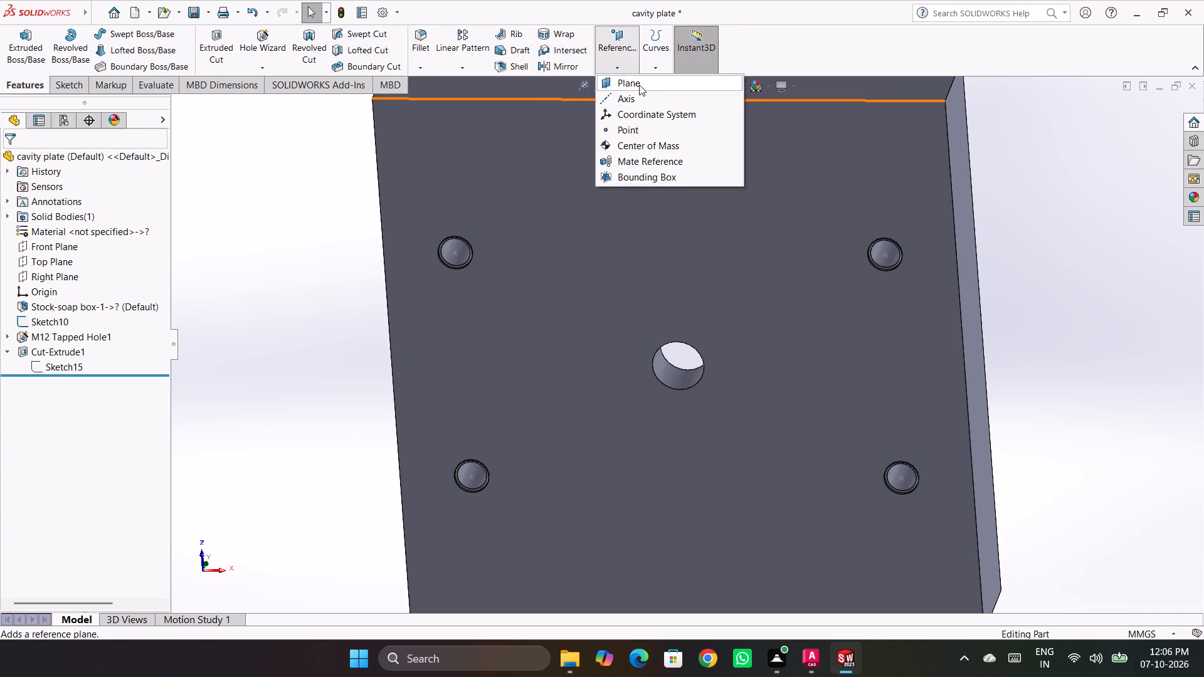
left_click(639, 84)
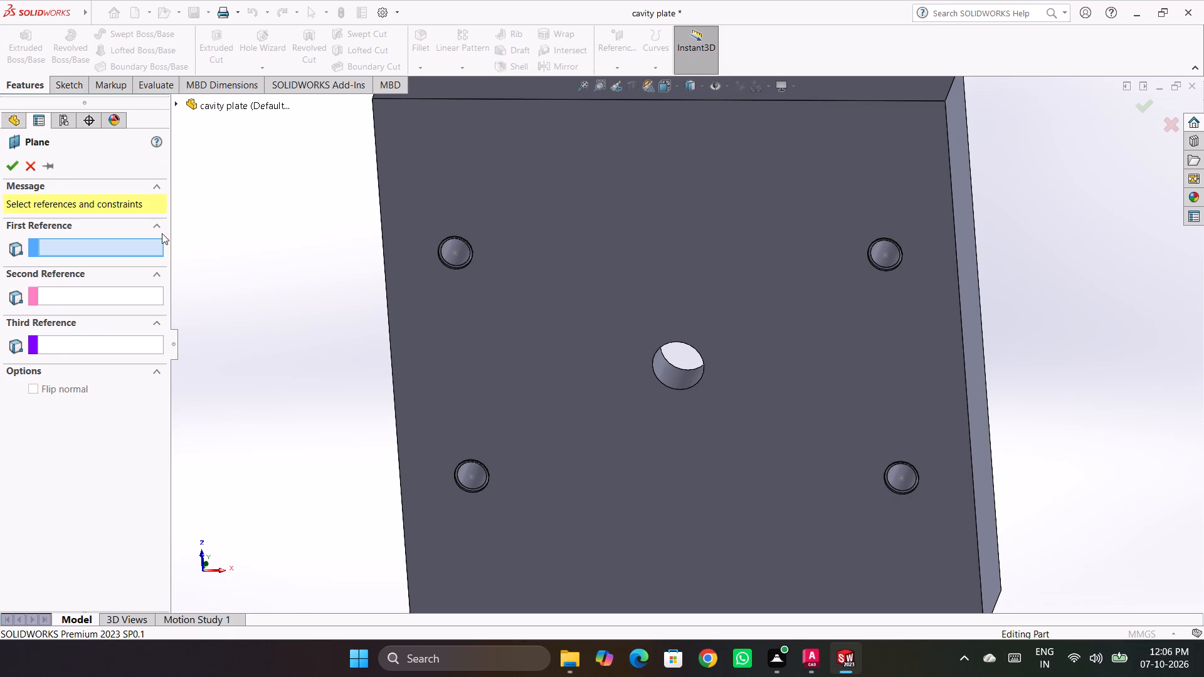
left_click(214, 107)
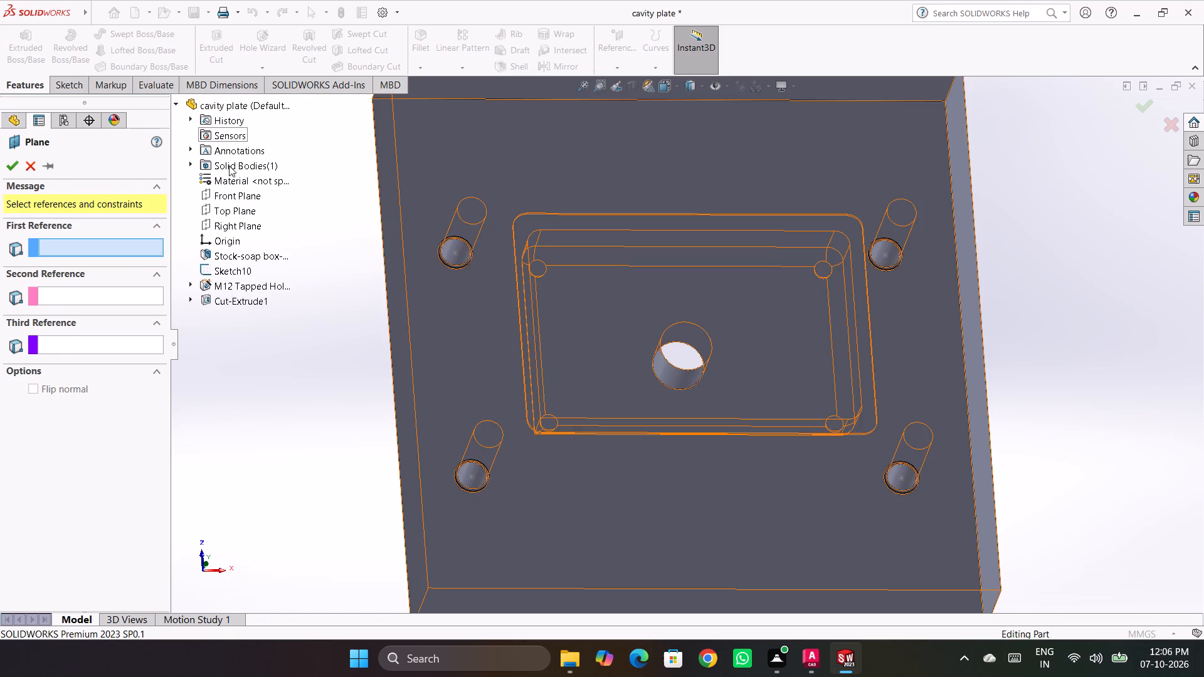
left_click(228, 192)
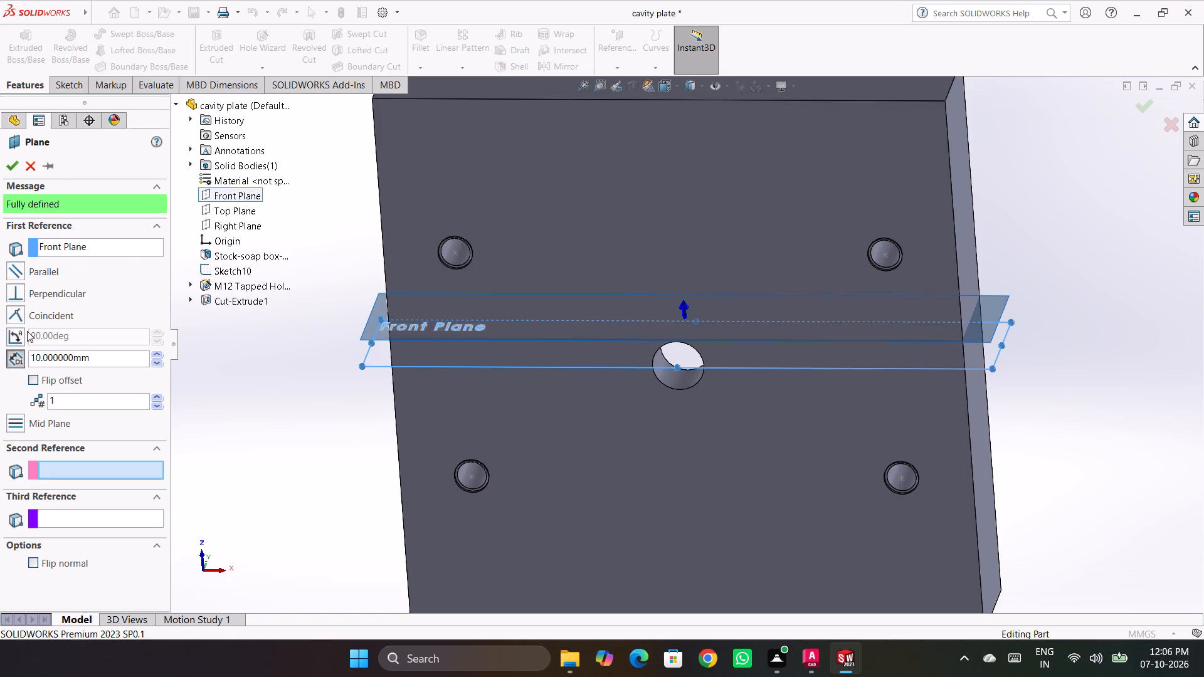
left_click_drag(98, 359, 0, 366)
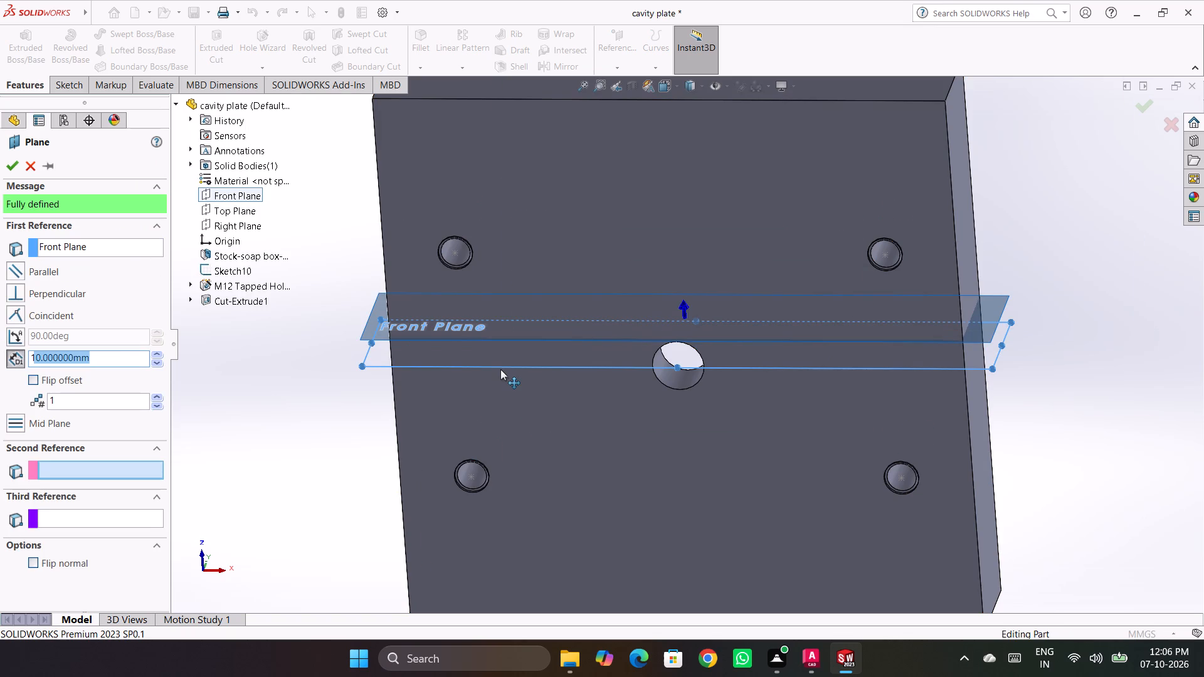
type("75")
key("Return")
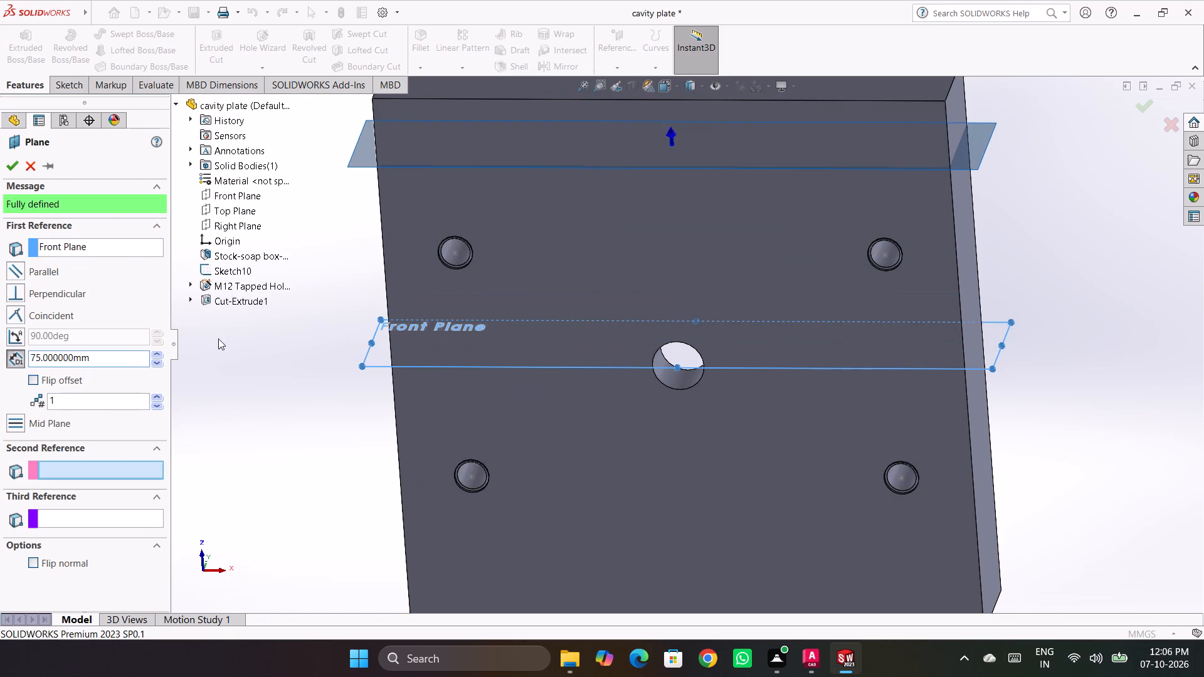
left_click(18, 166)
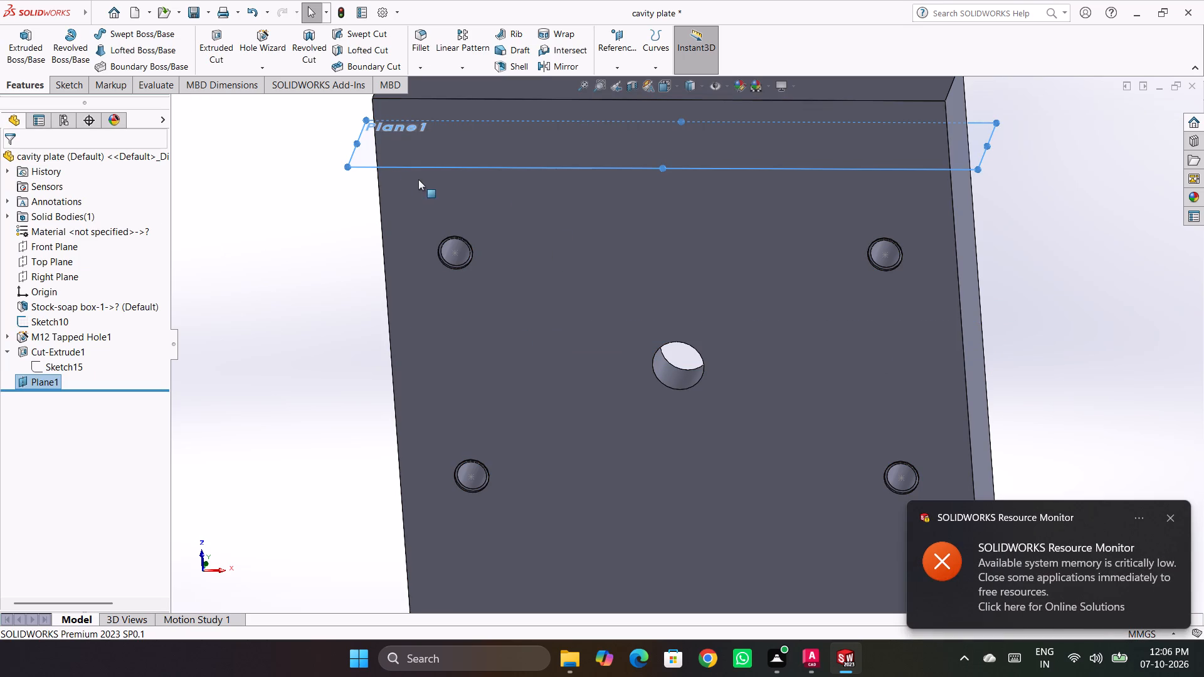
Start a new sketch on the offset reference plane, Plane1.
right_click(38, 381)
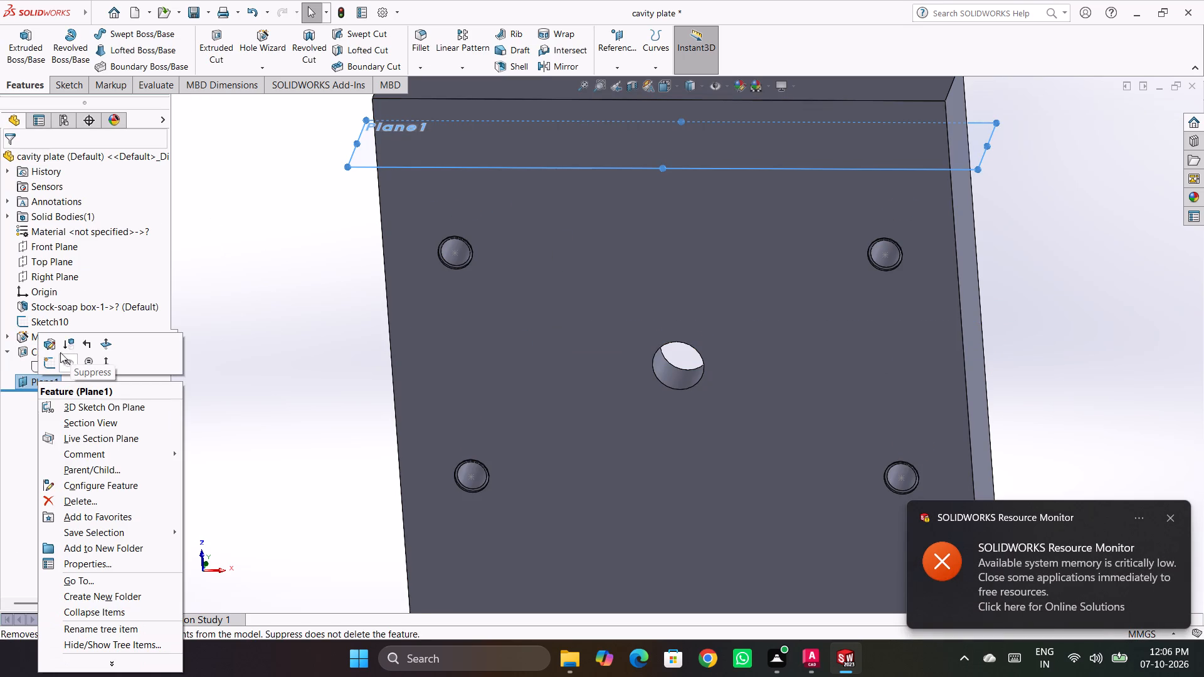
left_click(54, 365)
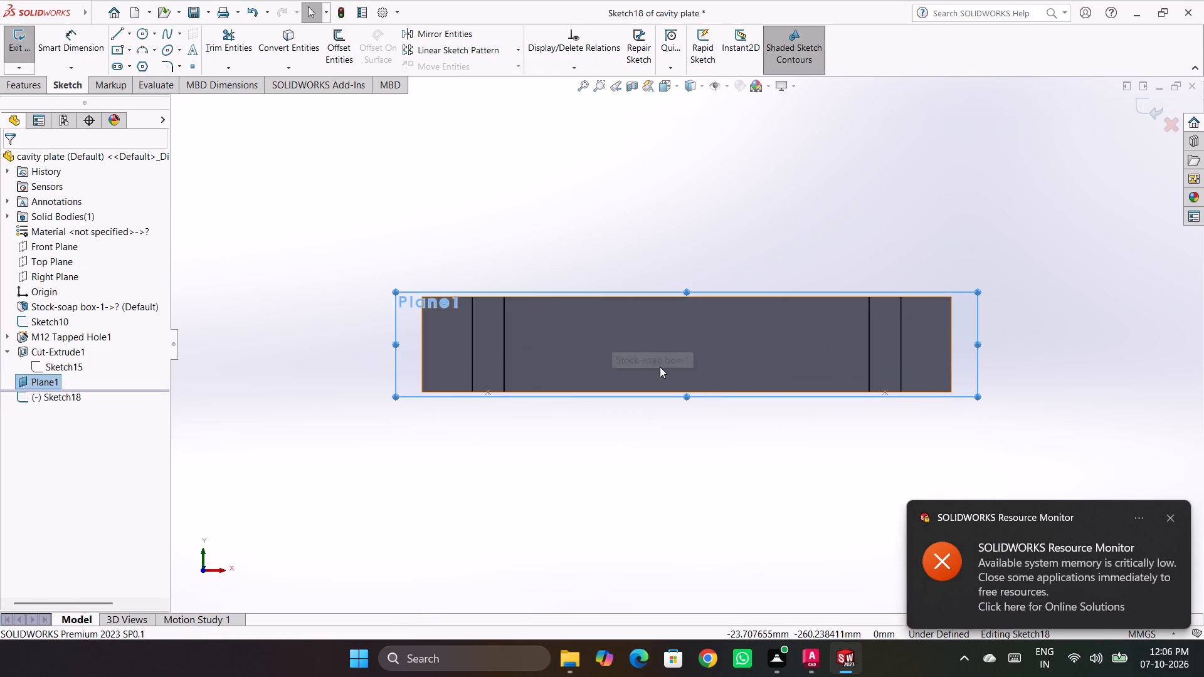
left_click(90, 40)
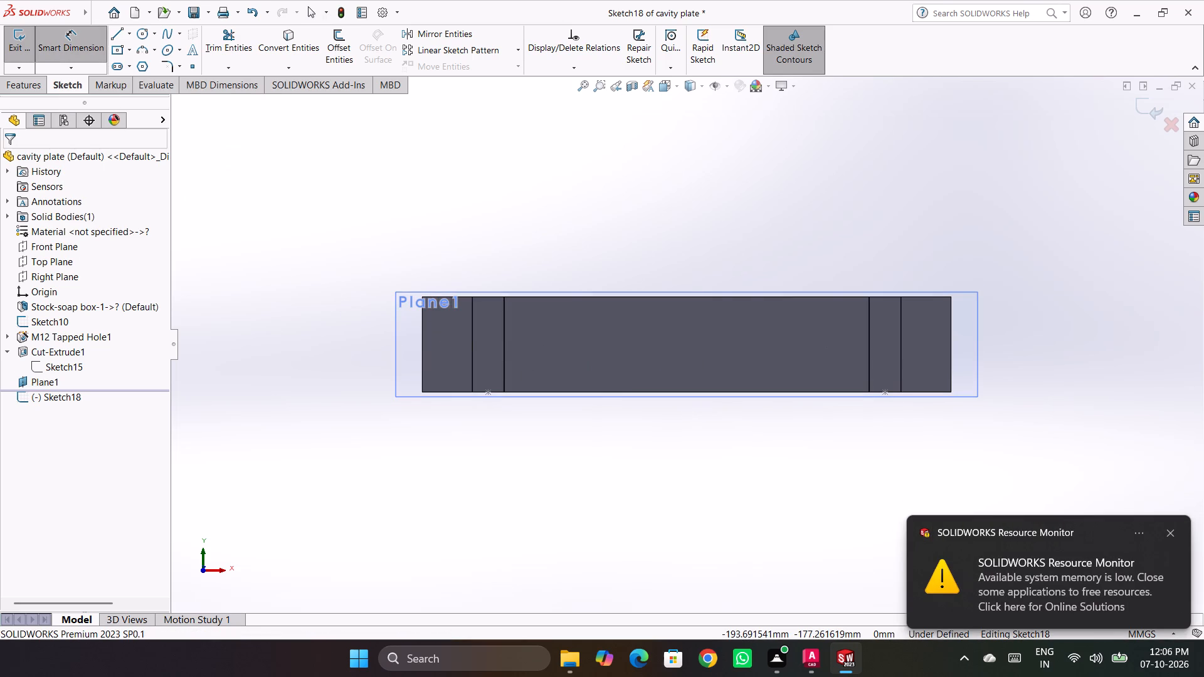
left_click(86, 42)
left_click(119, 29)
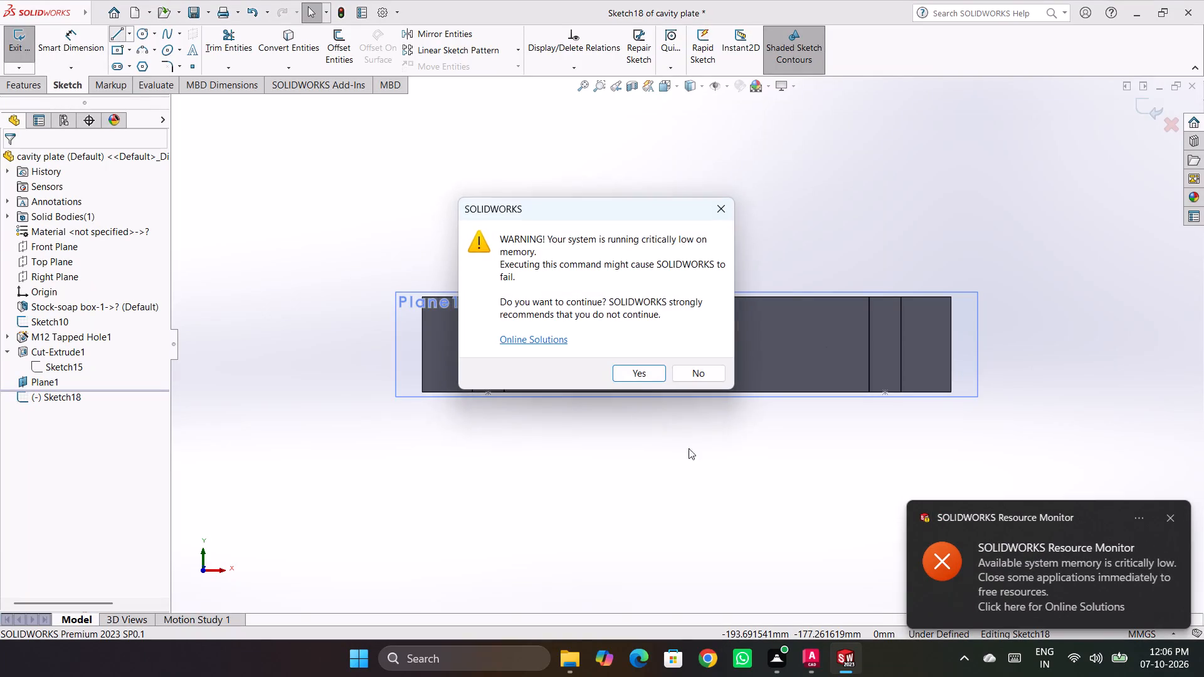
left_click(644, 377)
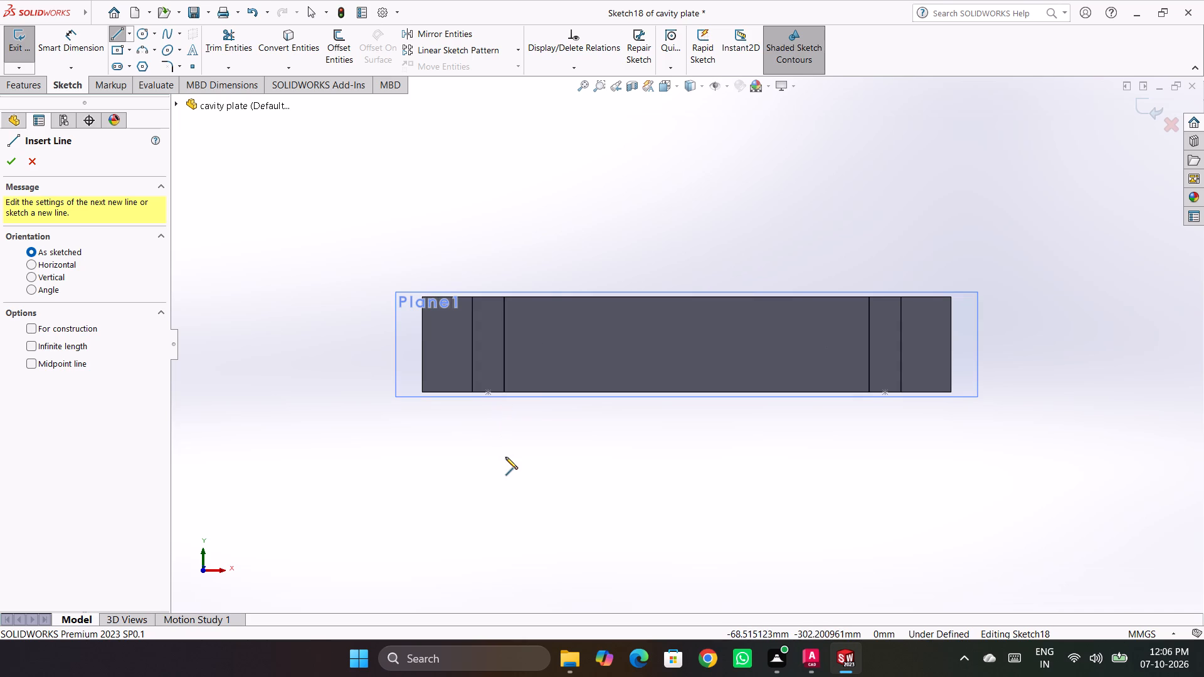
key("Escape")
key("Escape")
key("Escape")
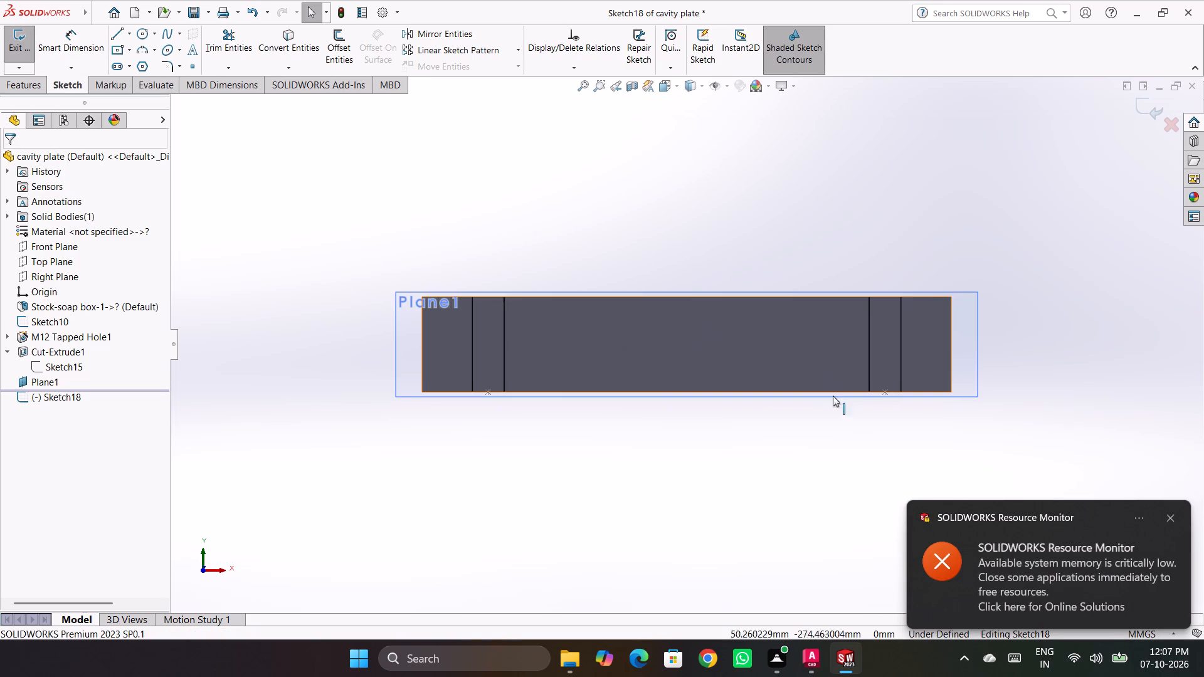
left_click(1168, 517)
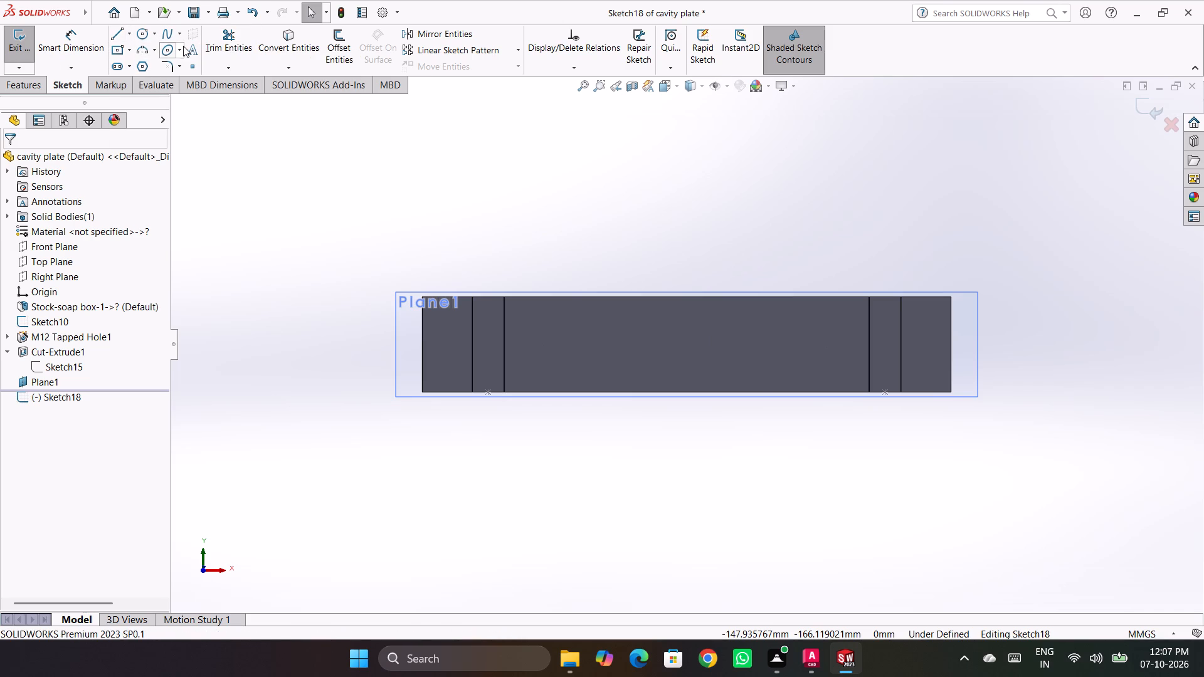
Place a sketch point on the plate's lower edge at about X -65 mm.
left_click(192, 68)
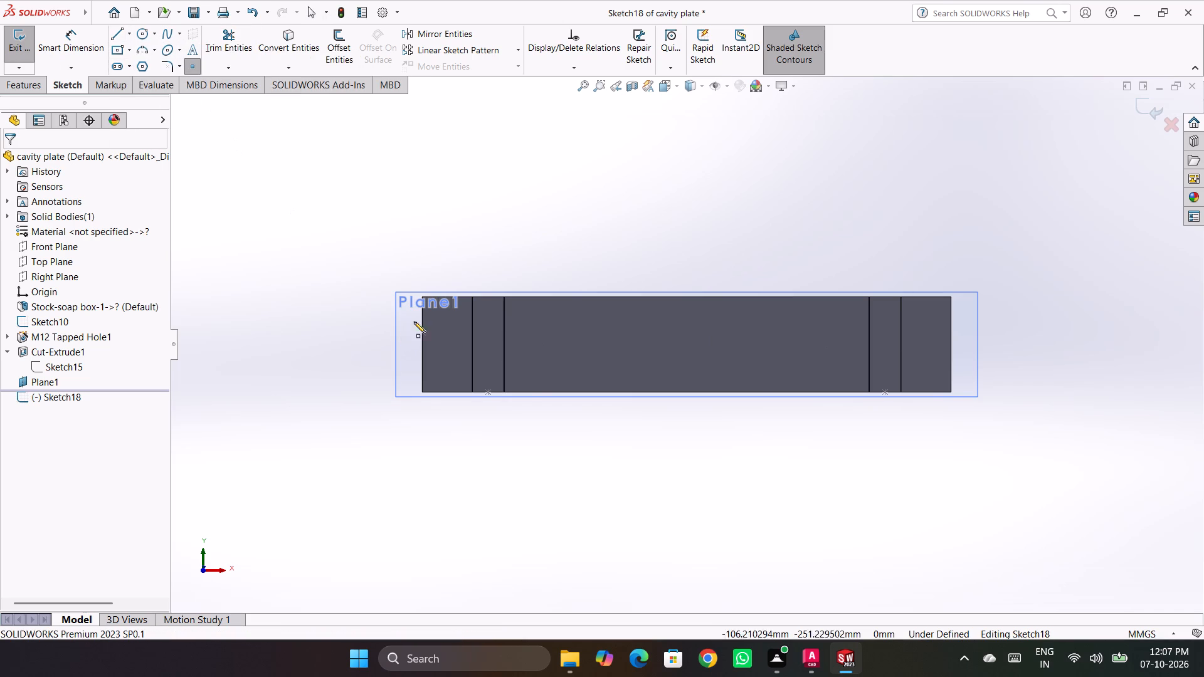
left_click(514, 391)
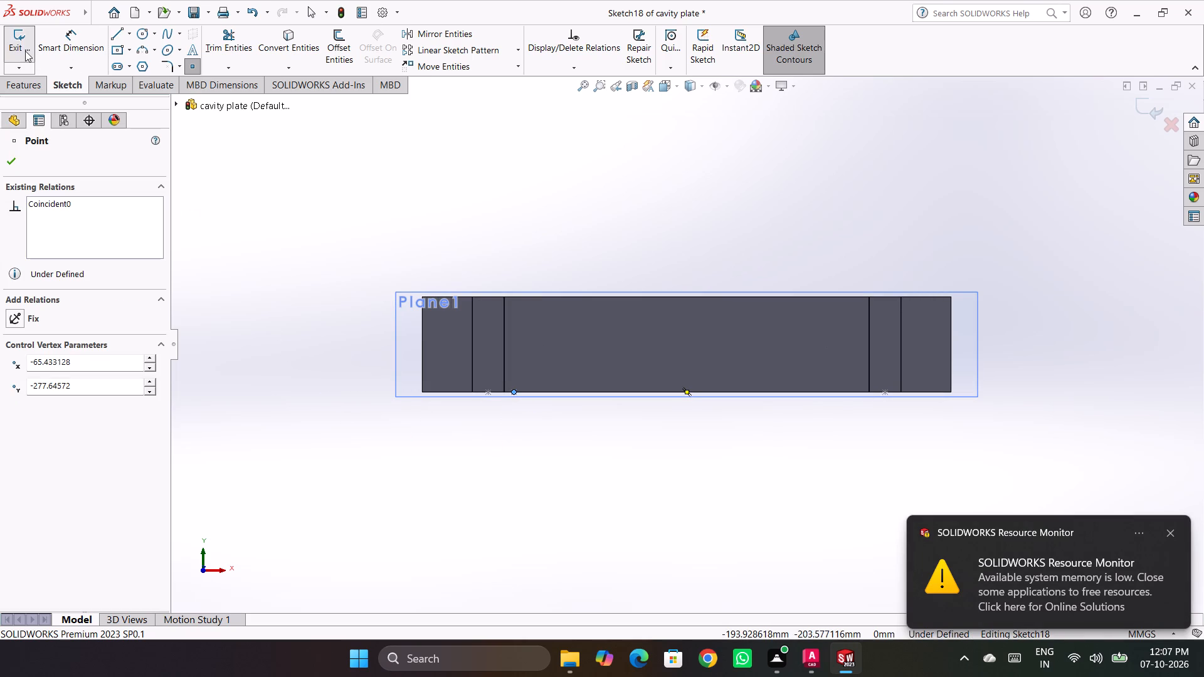
left_click(12, 168)
Dimension the sketch point 75 mm horizontally from the midpoint of the plate's lower edge.
left_click(63, 41)
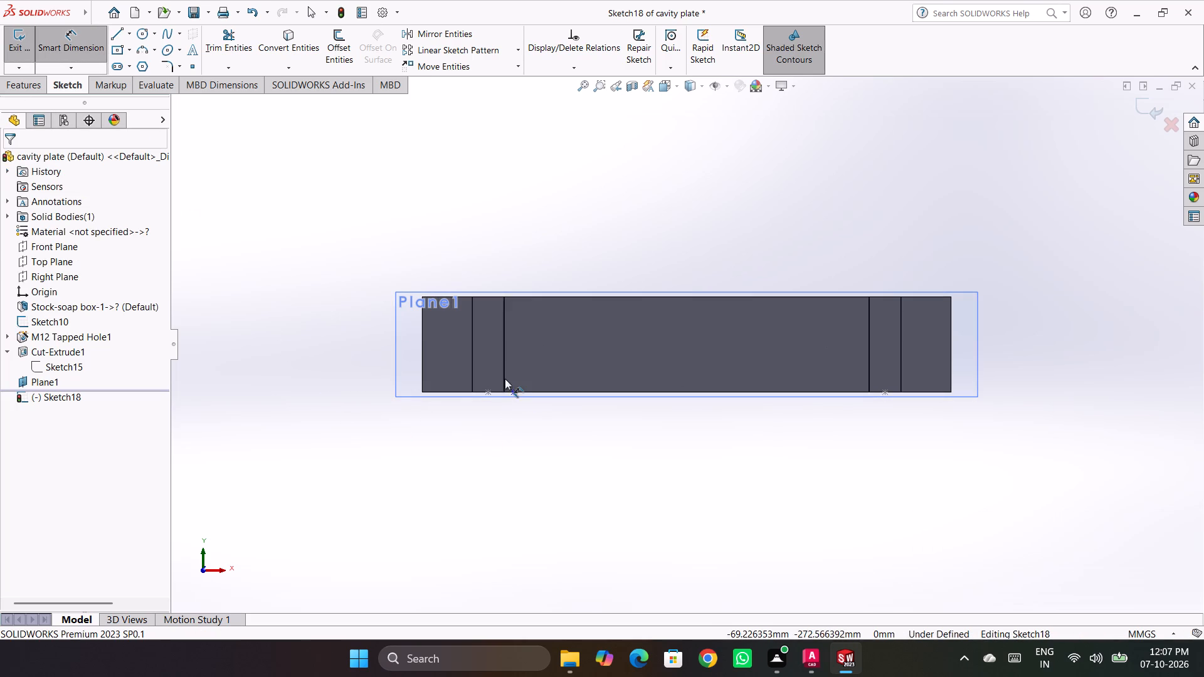
left_click(514, 392)
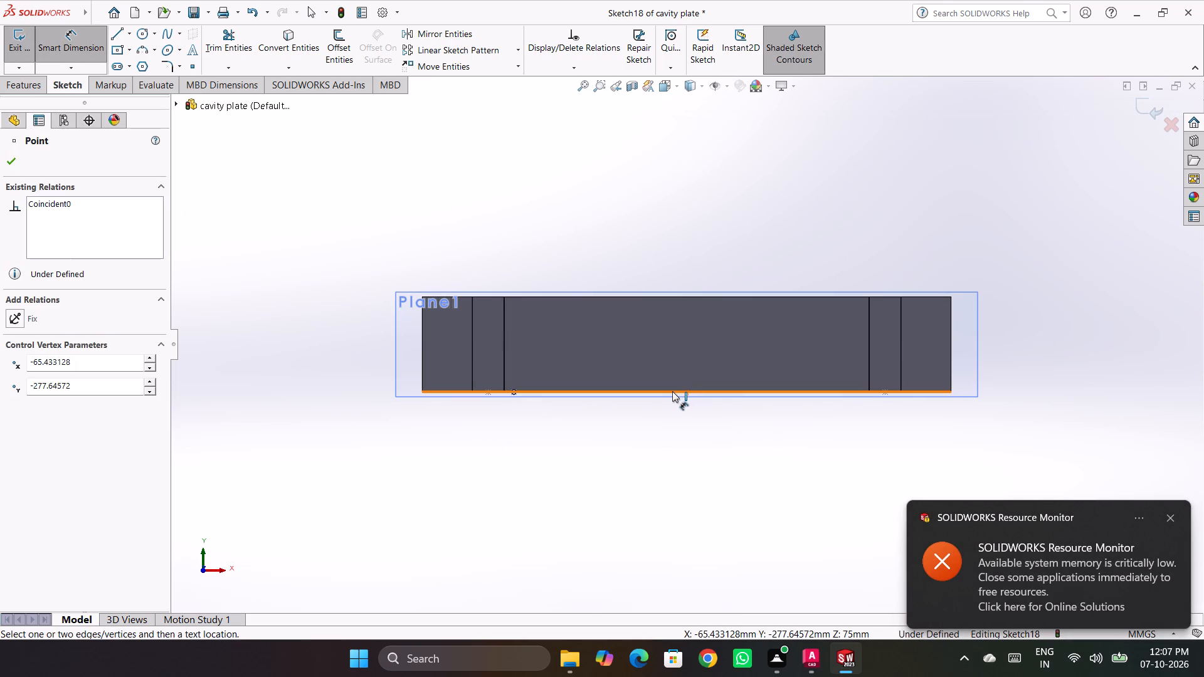
left_click(686, 391)
left_click(621, 459)
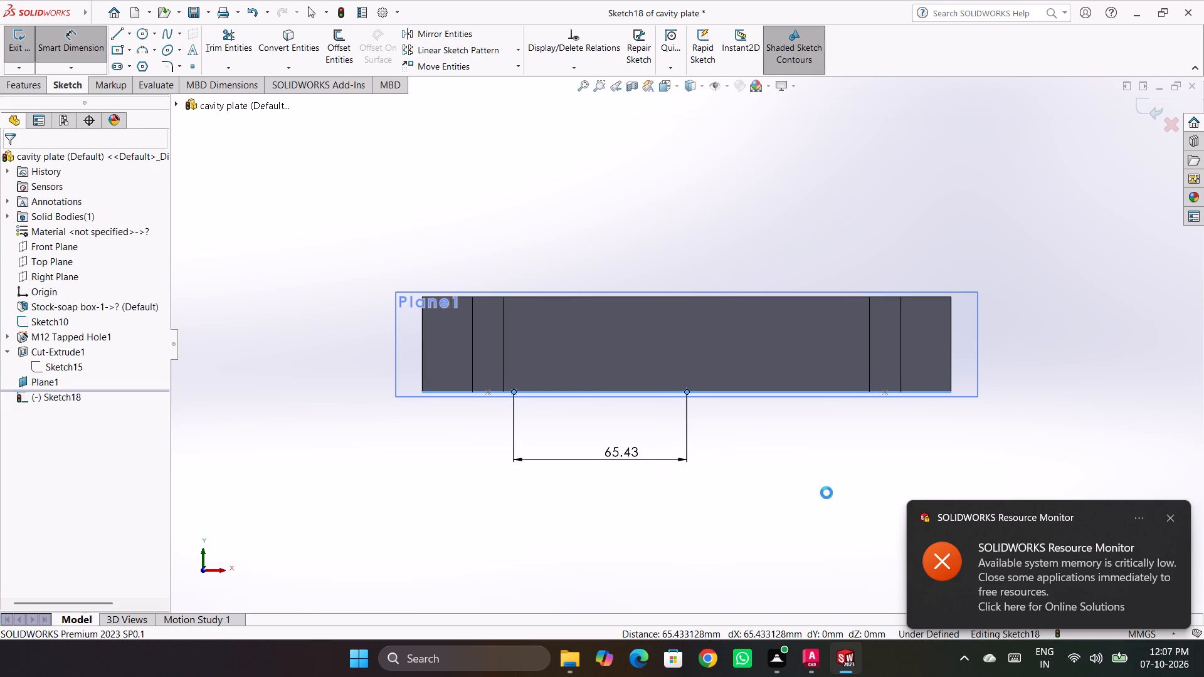
type("75")
key("Return")
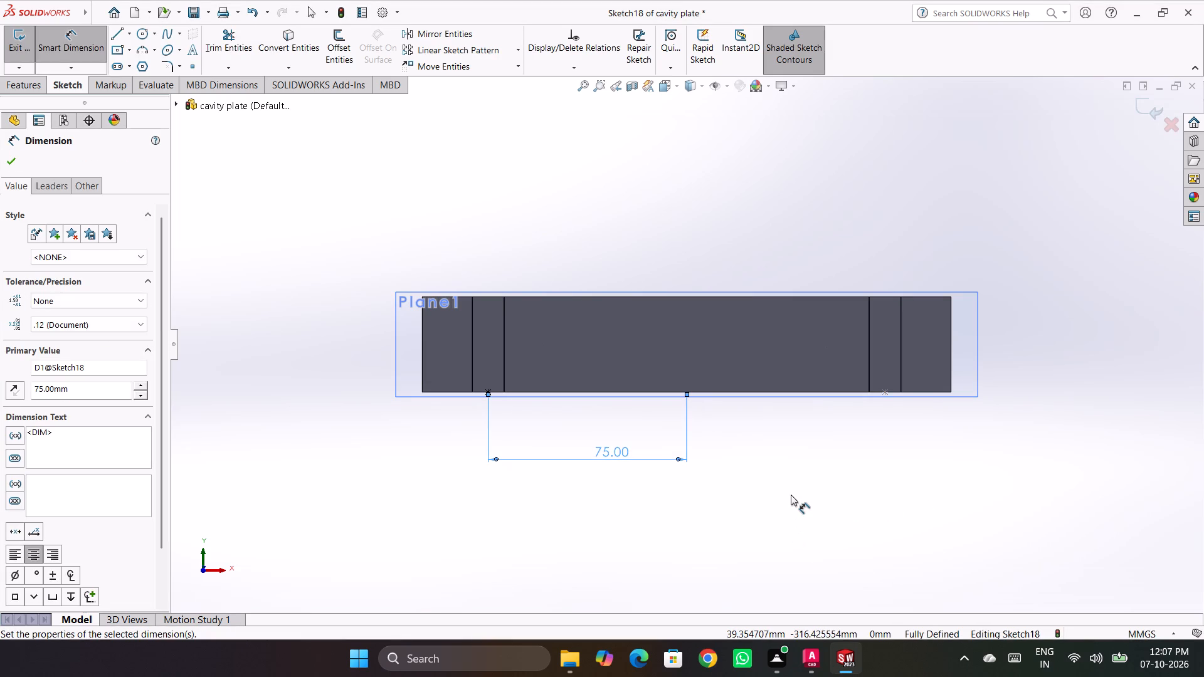
left_click(804, 498)
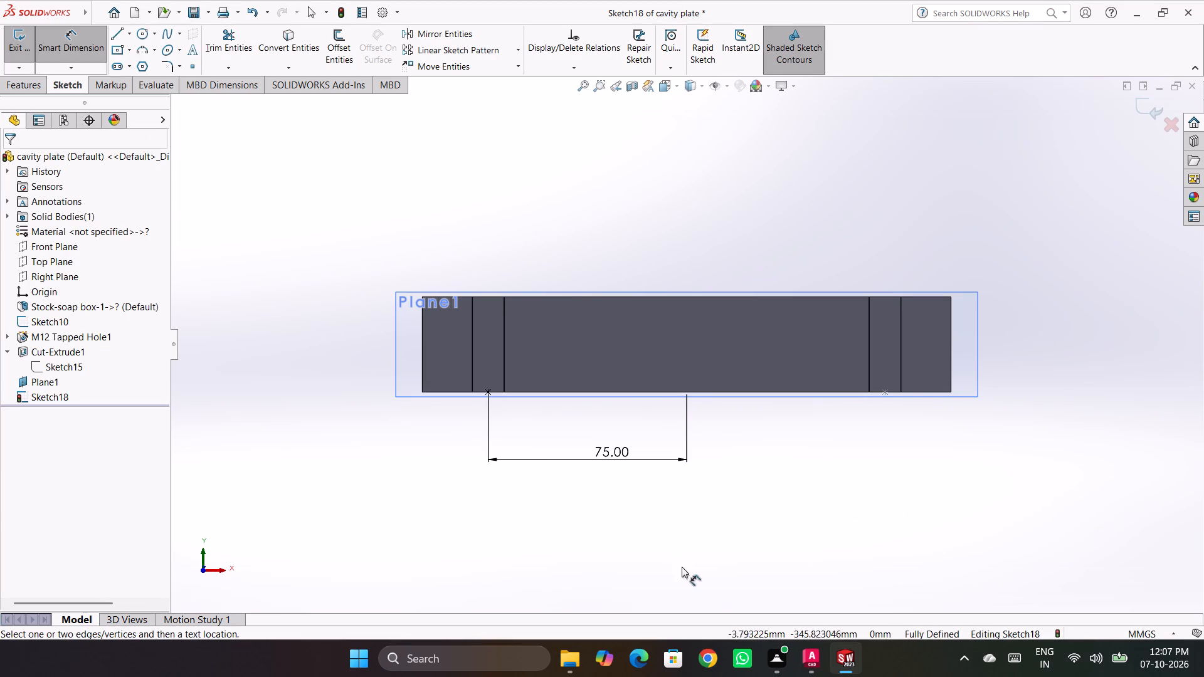
Sketch a closed stepped half-profile from the point, with a wide base about 3.3 mm high, a small undercut notch, and a body reaching the plate's upper edge.
left_click(115, 28)
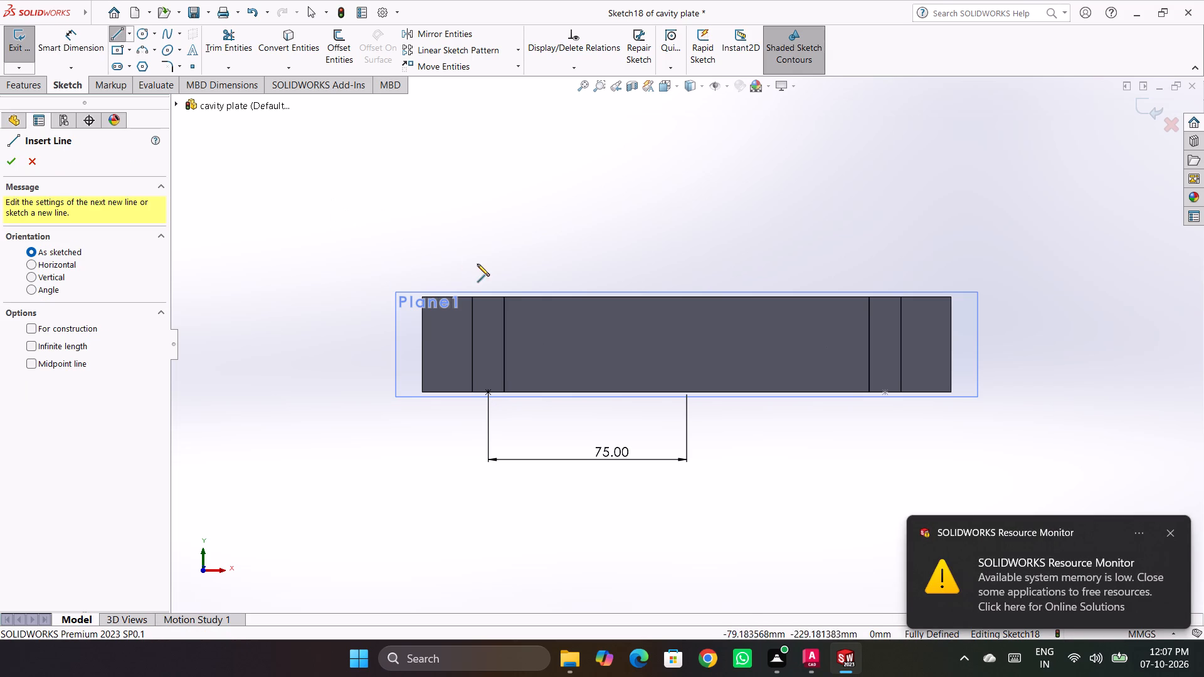
left_click(487, 392)
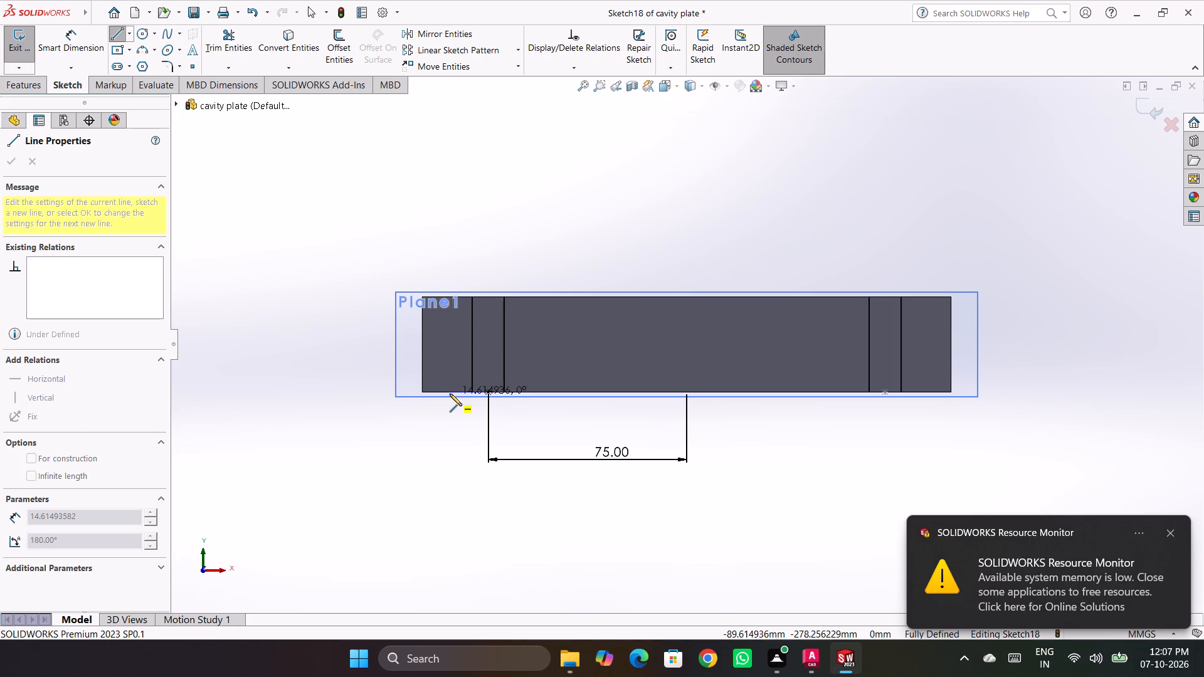
scroll(461, 391, "down", 3)
scroll(509, 375, "down", 2)
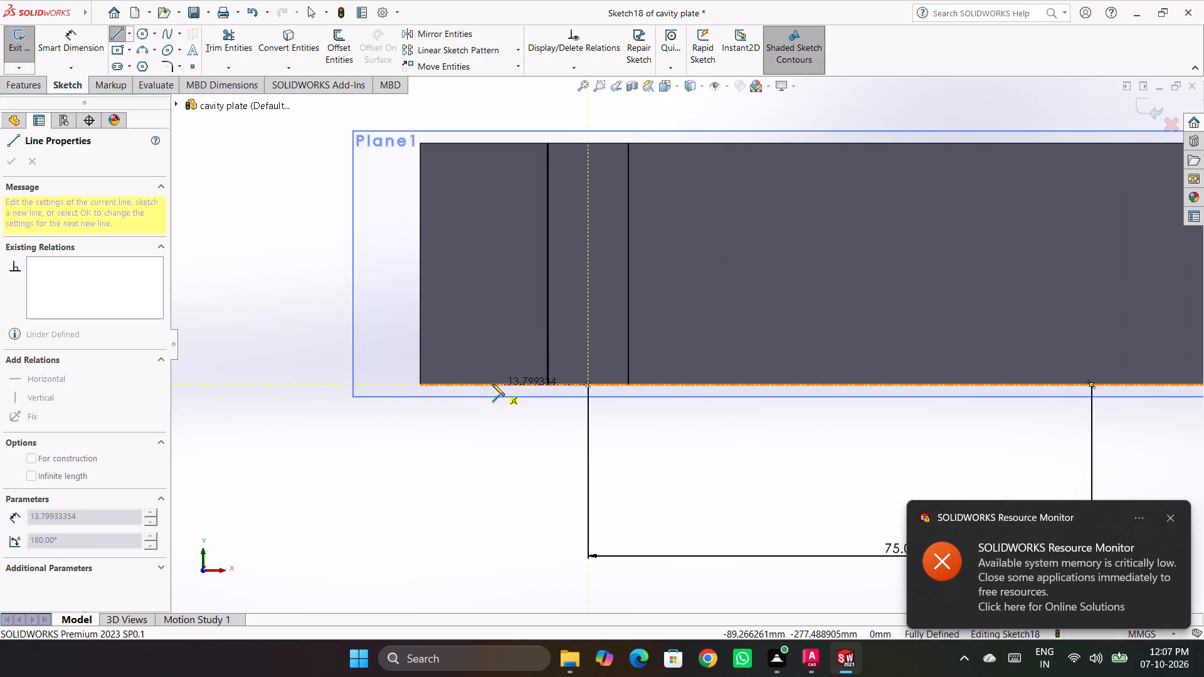
left_click(490, 384)
left_click(491, 362)
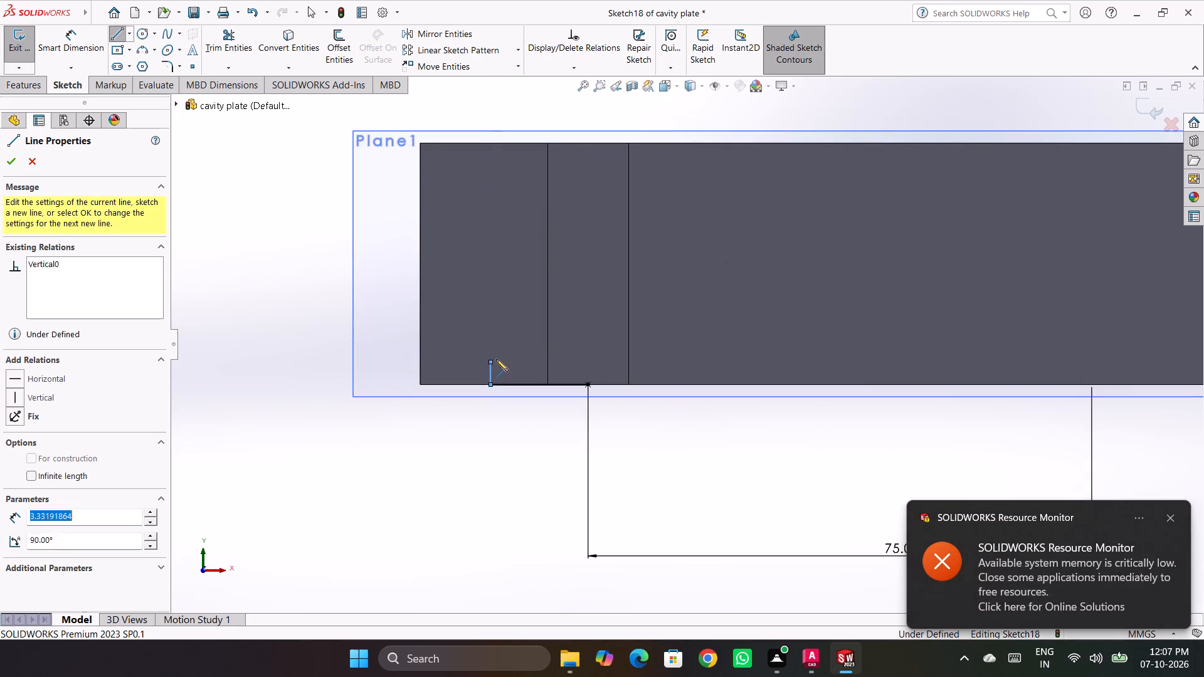
left_click(519, 360)
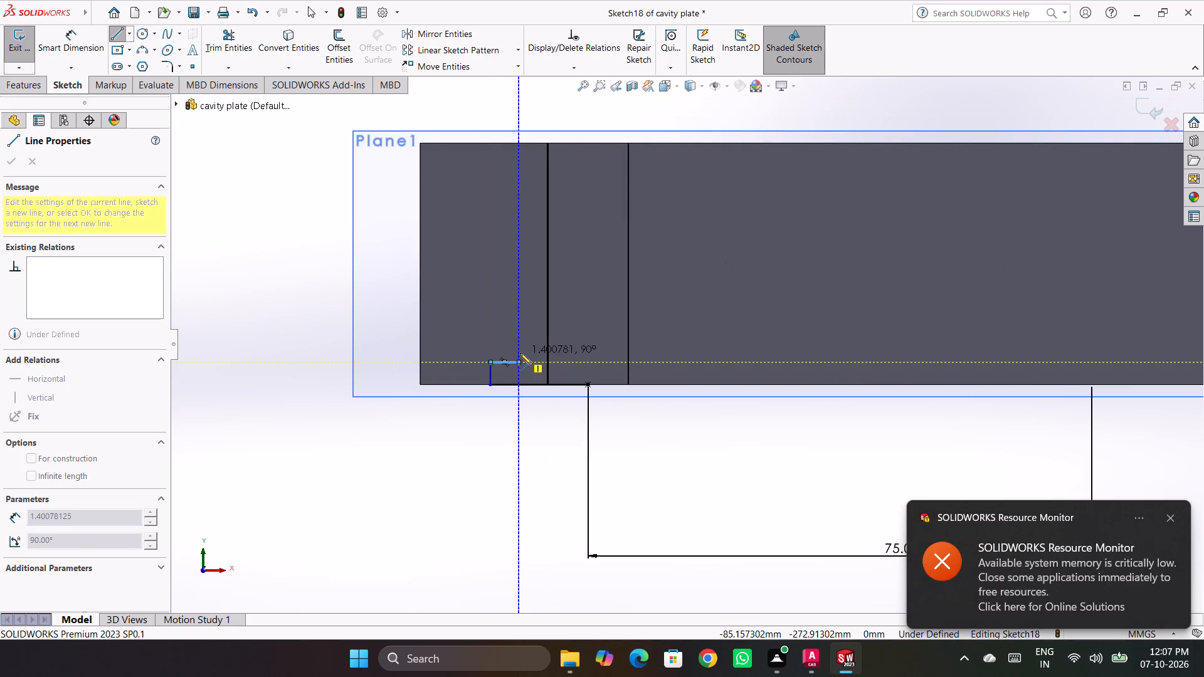
left_click(520, 353)
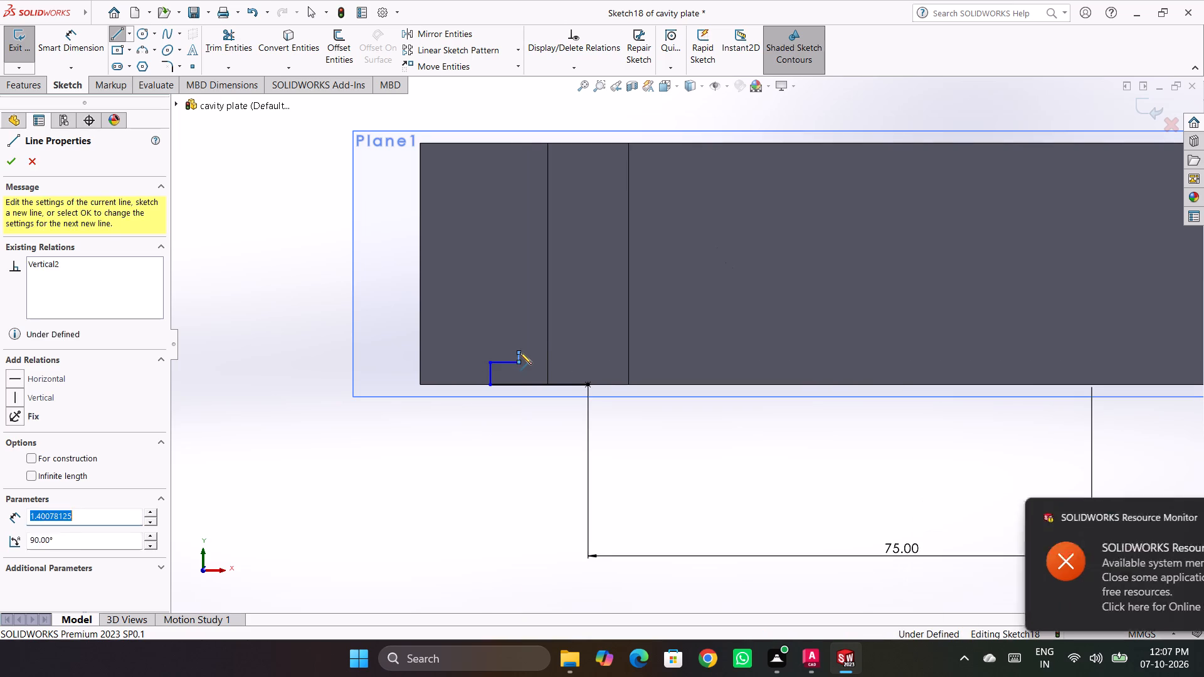
left_click(503, 354)
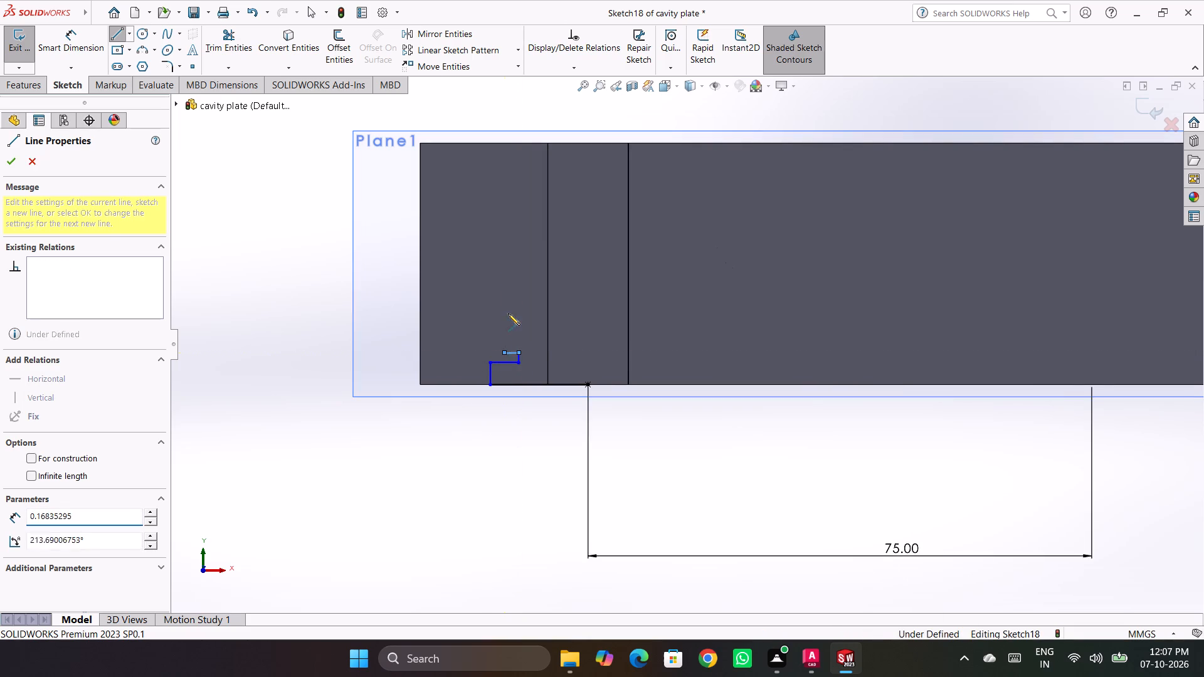
left_click(502, 142)
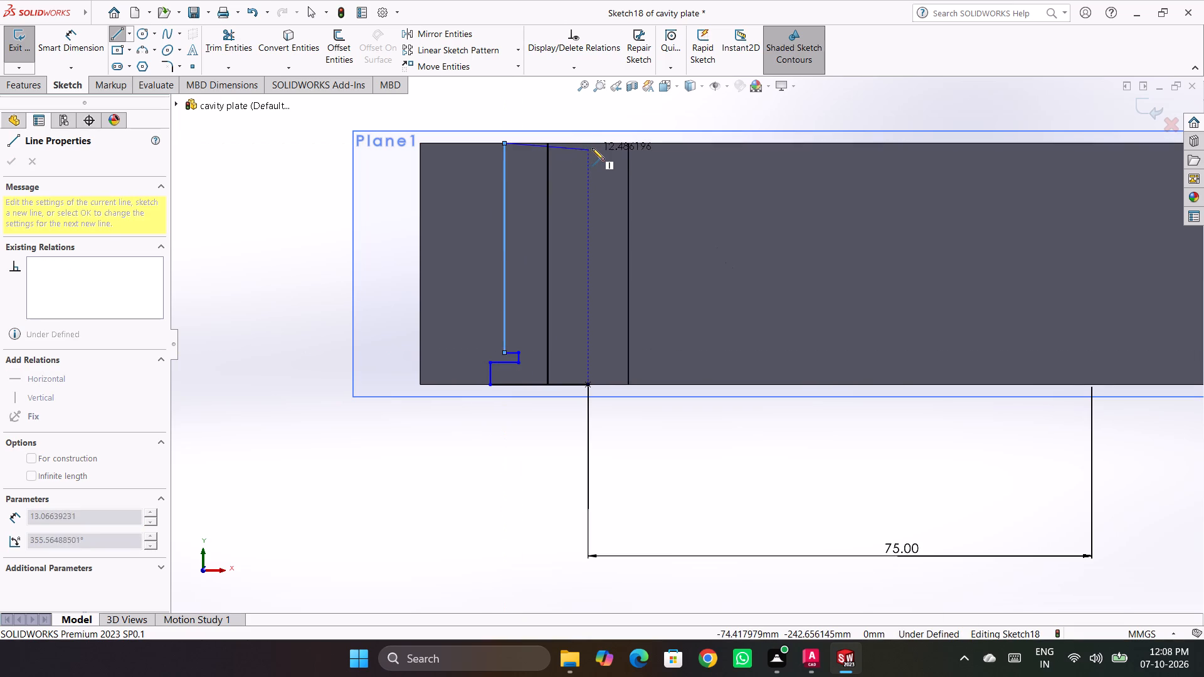
left_click(589, 143)
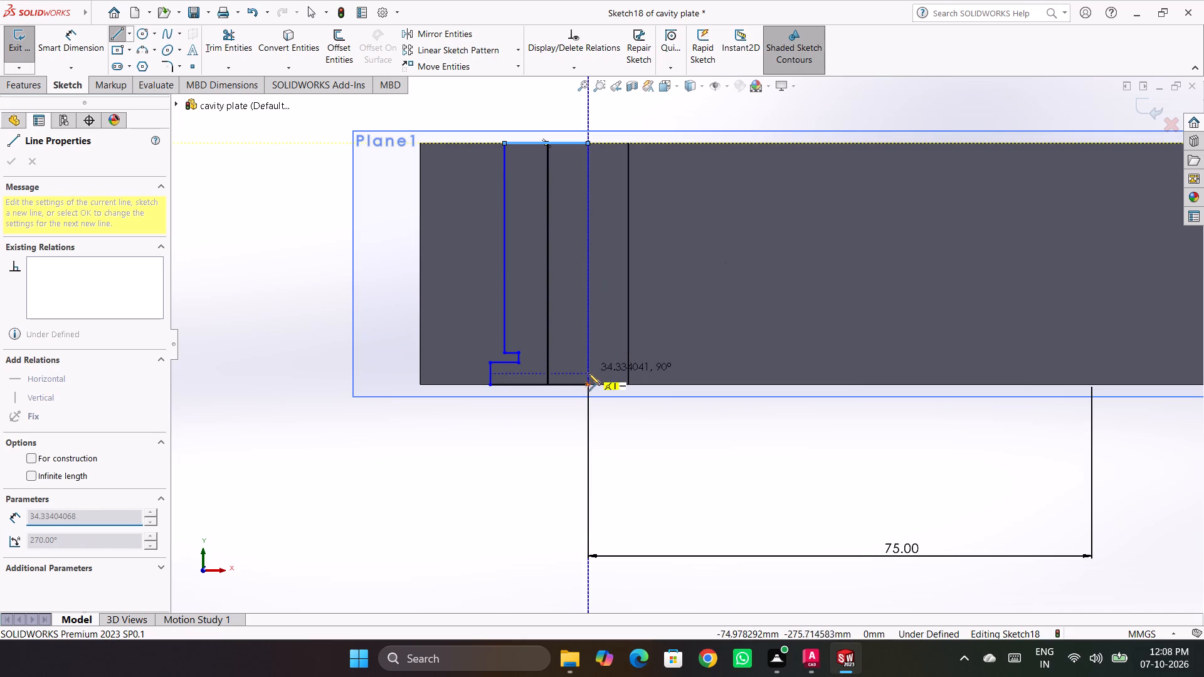
left_click(587, 382)
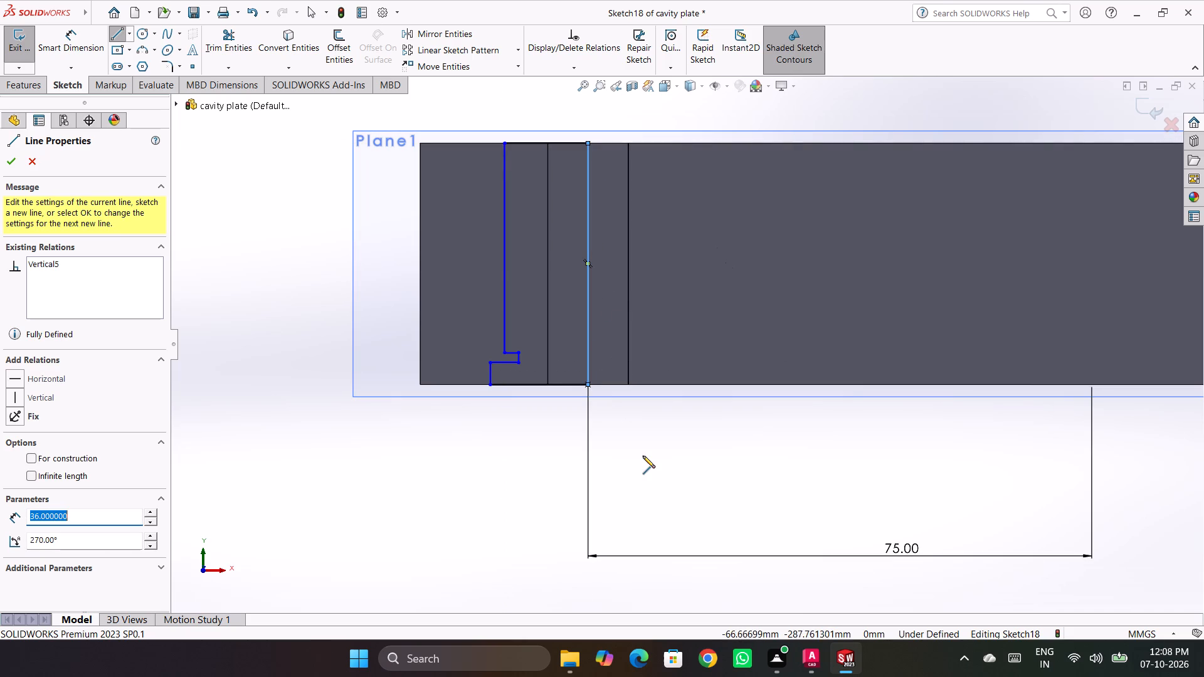
key("Escape")
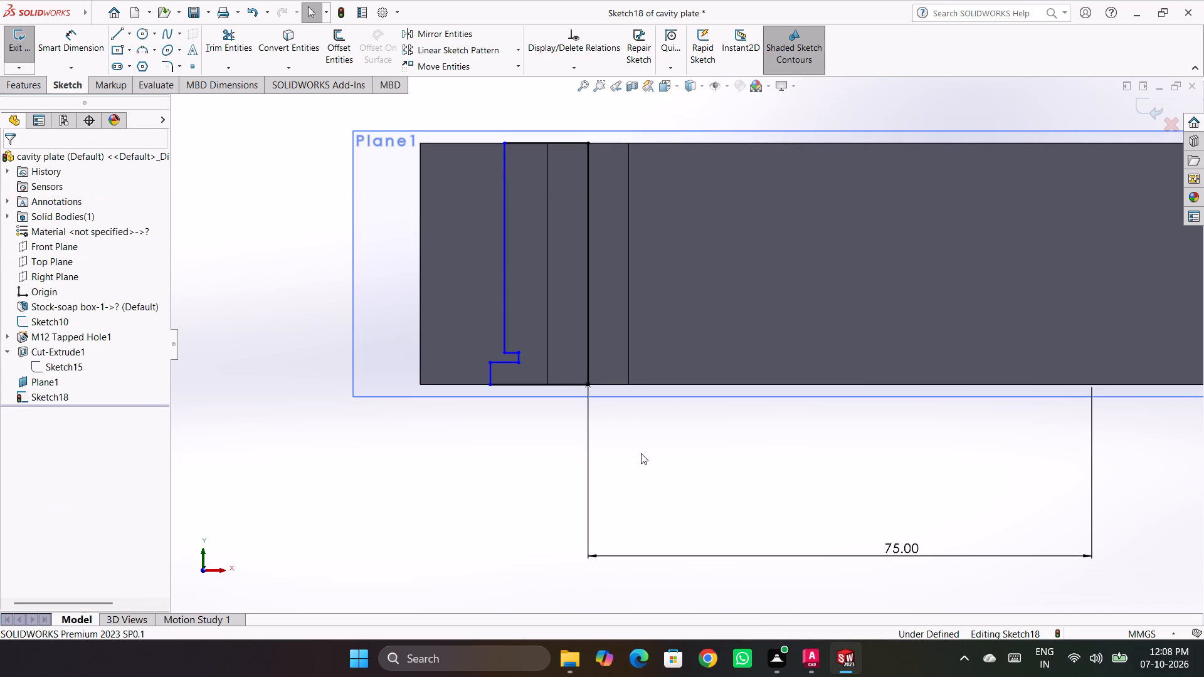
Dimension the profile's long outer body line 15 mm from the vertical line through the point.
left_click(78, 44)
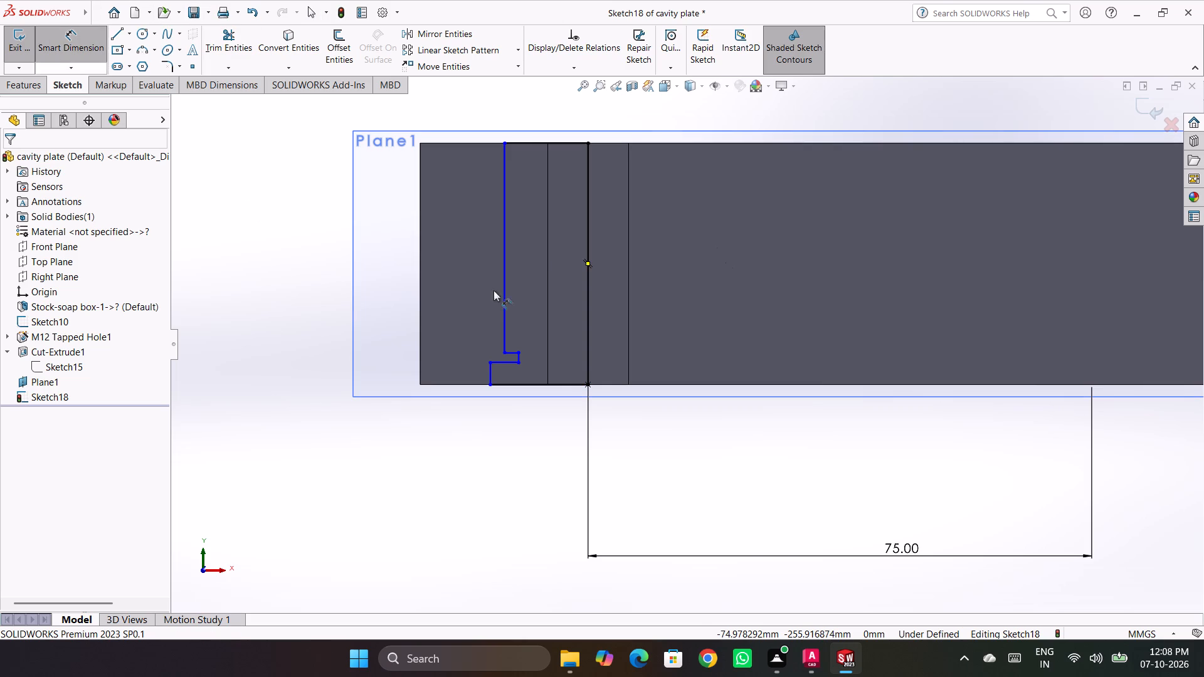
left_click(505, 246)
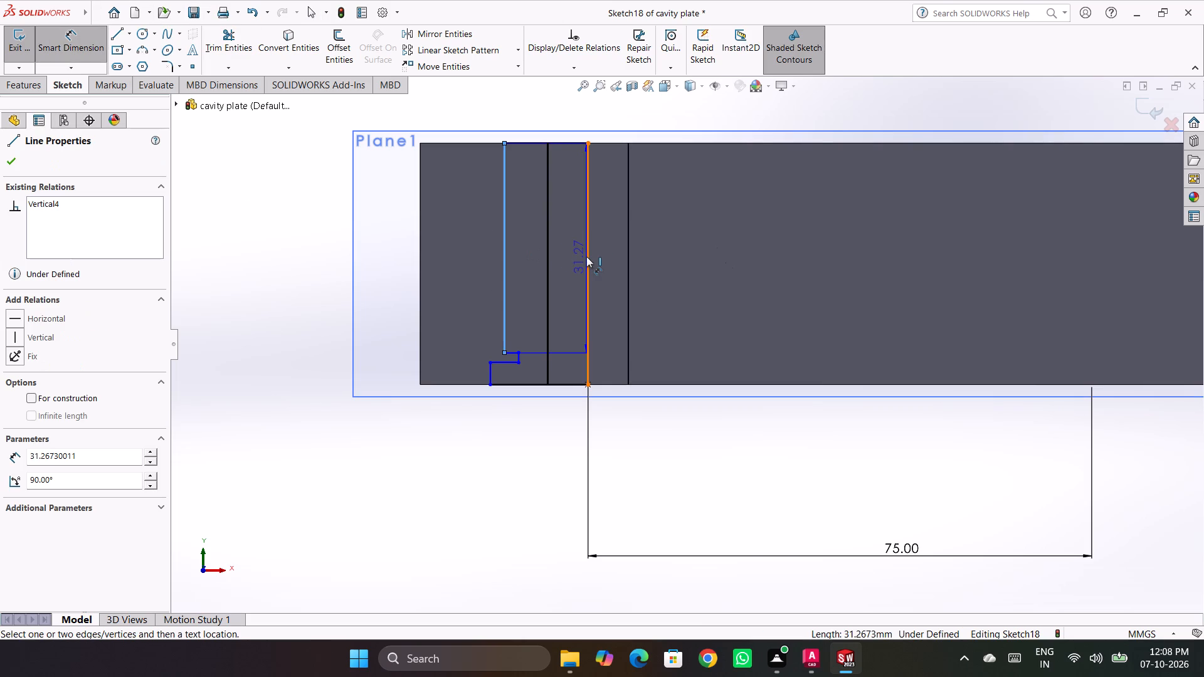
left_click(586, 256)
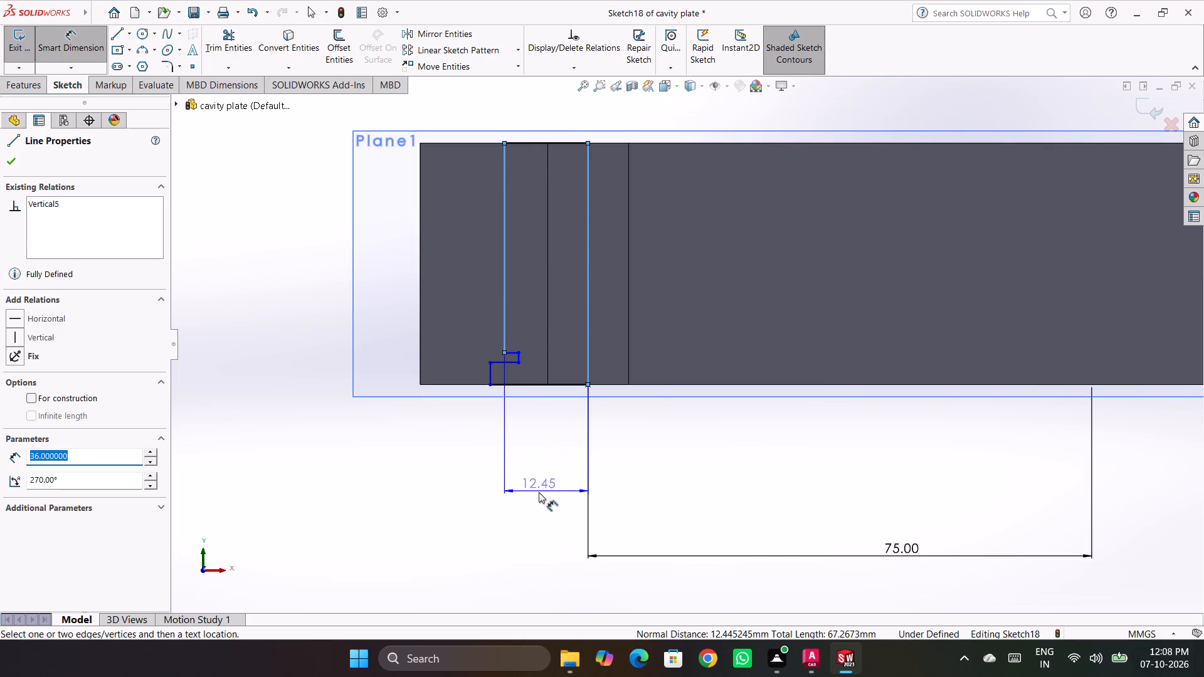
left_click(538, 500)
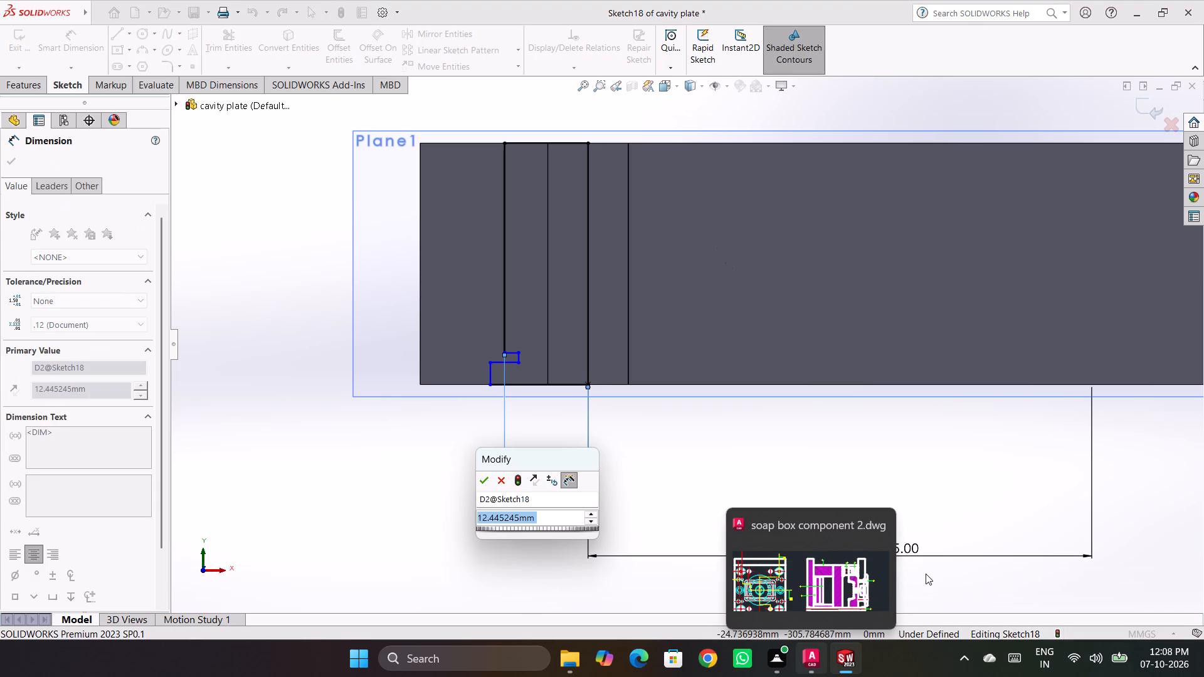
type("15")
key("Return")
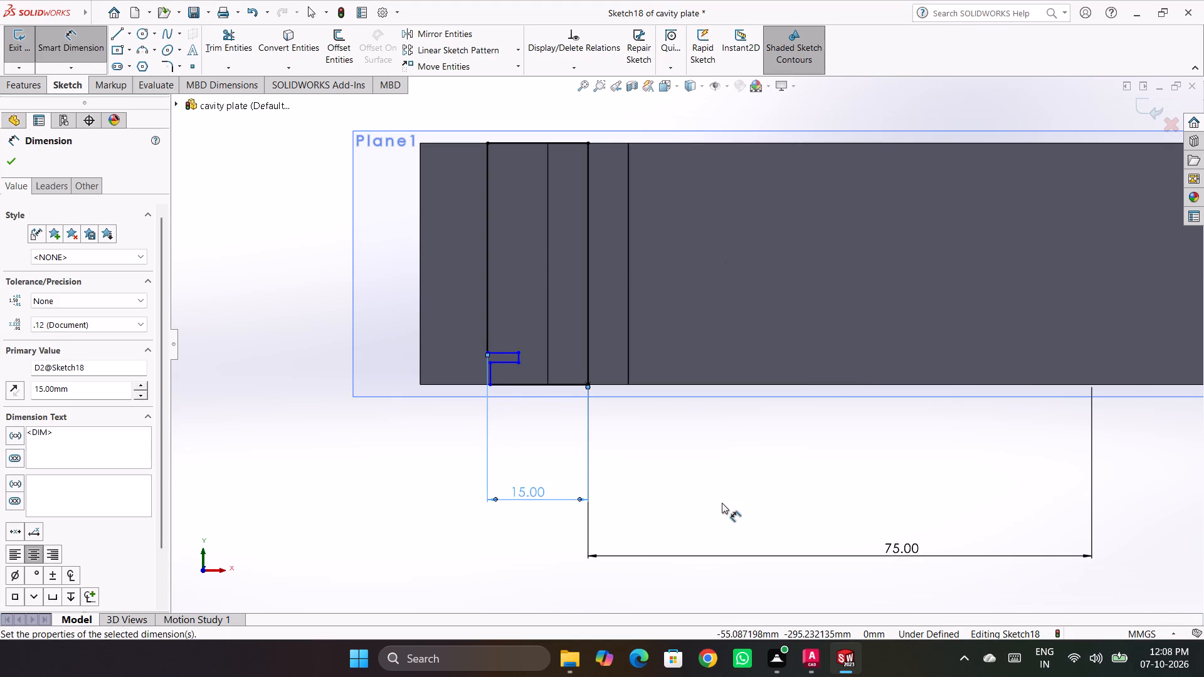
left_click(722, 503)
Dimension the short outer line of the wide base step at 35/2 mm from the vertical line through the point.
left_click(490, 374)
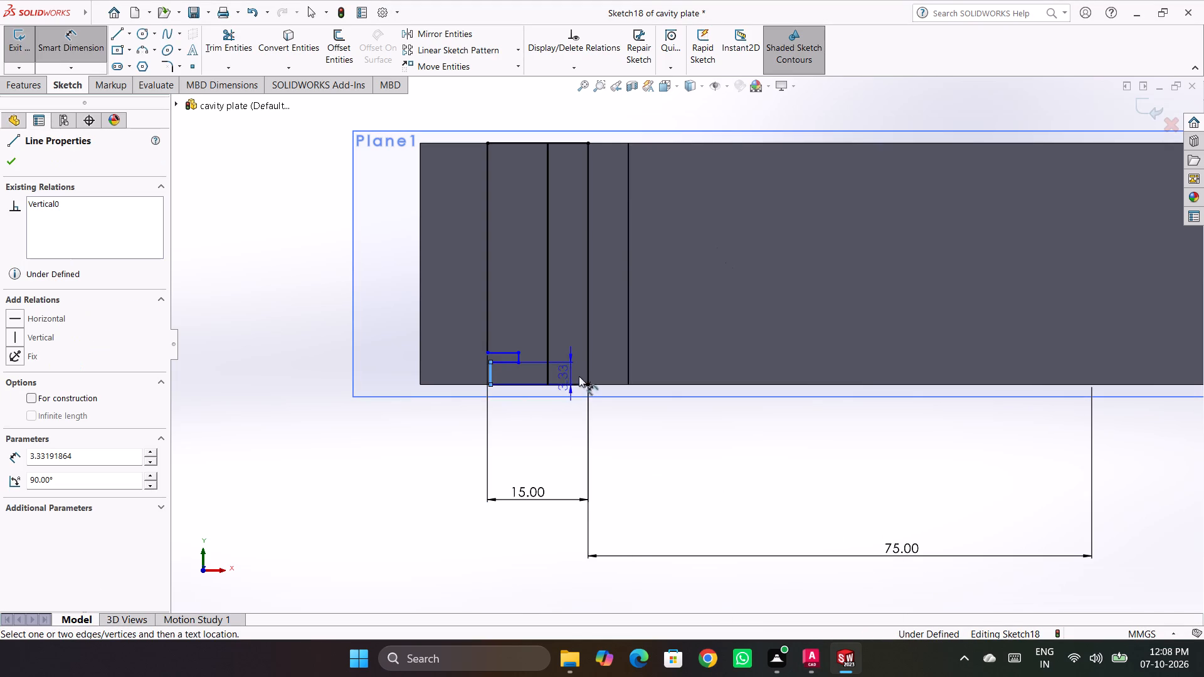
left_click(588, 370)
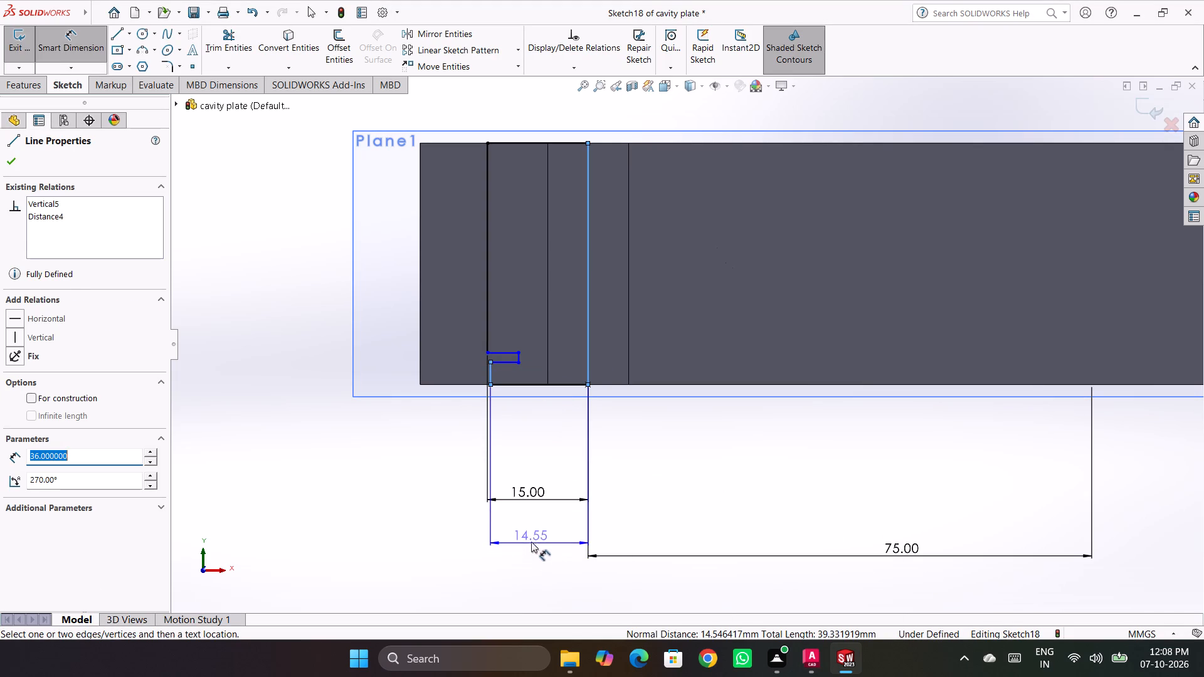
left_click(531, 542)
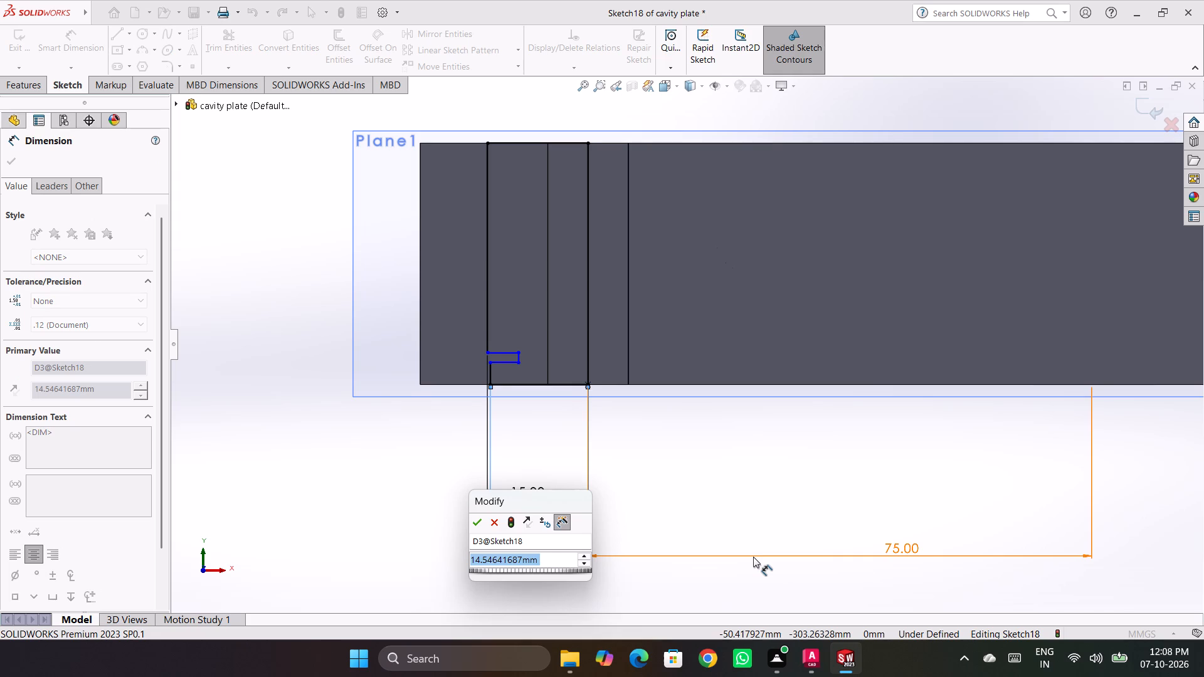
type("35/2")
key("Return")
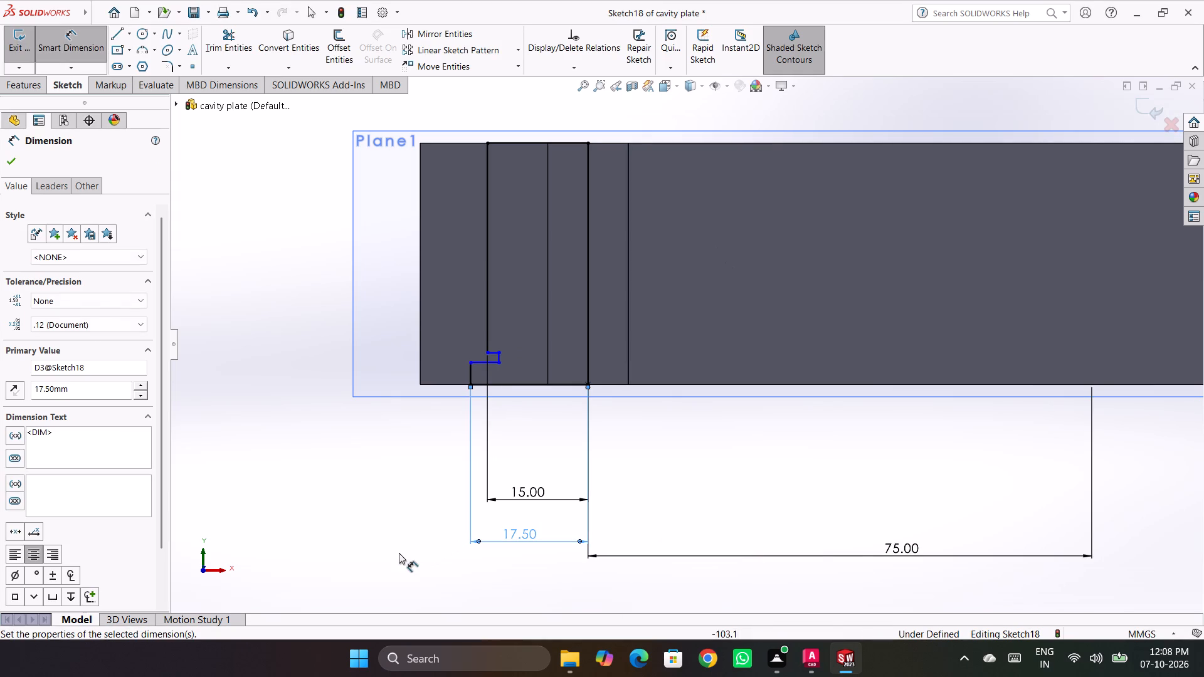
left_click(399, 553)
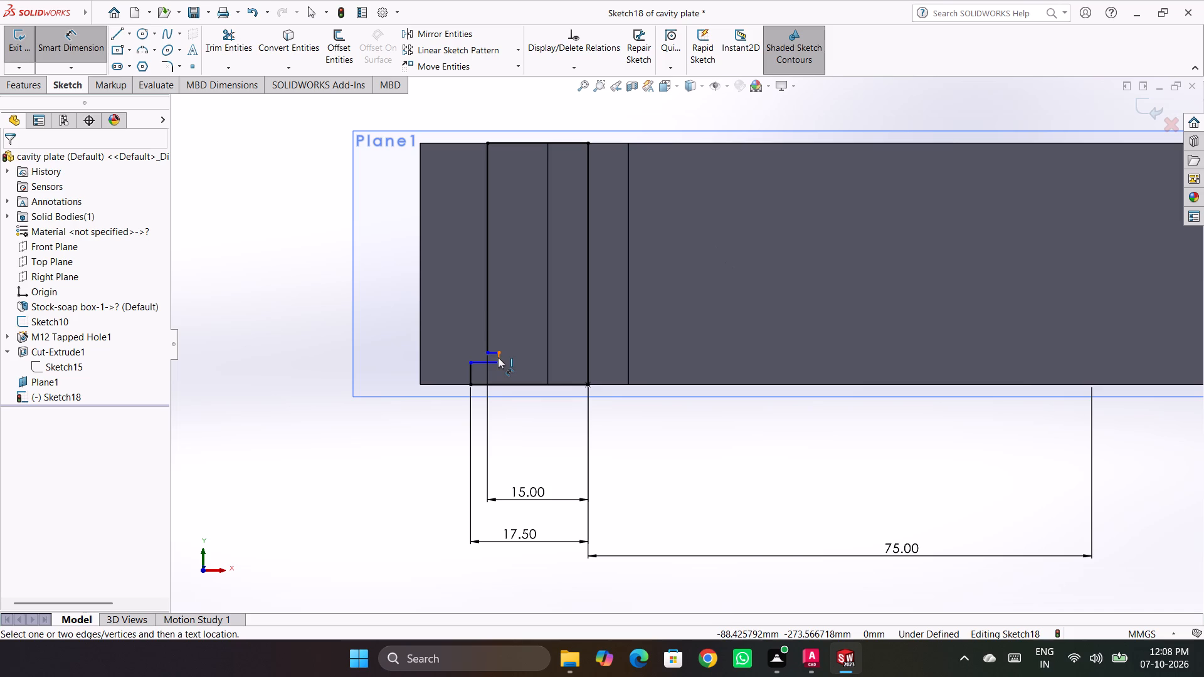
Dimension the undercut notch's depth as 0.5 mm from the long outer body line.
left_click(497, 357)
left_click(485, 328)
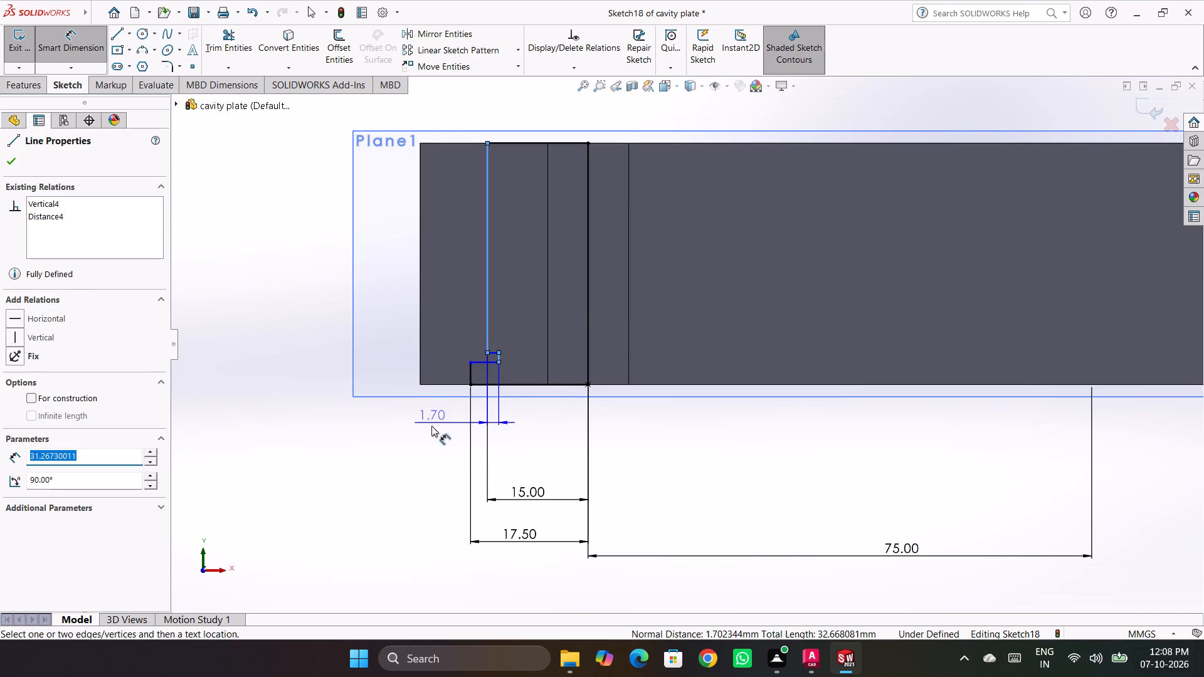
left_click(425, 444)
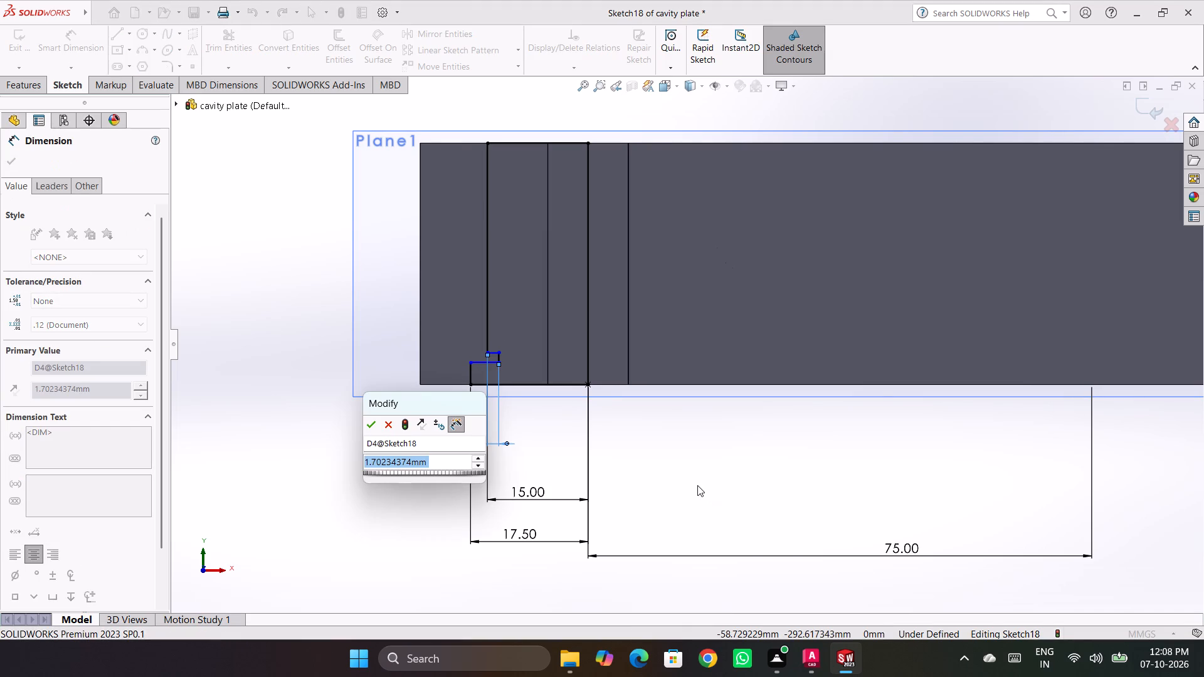
type(".5")
key("Return")
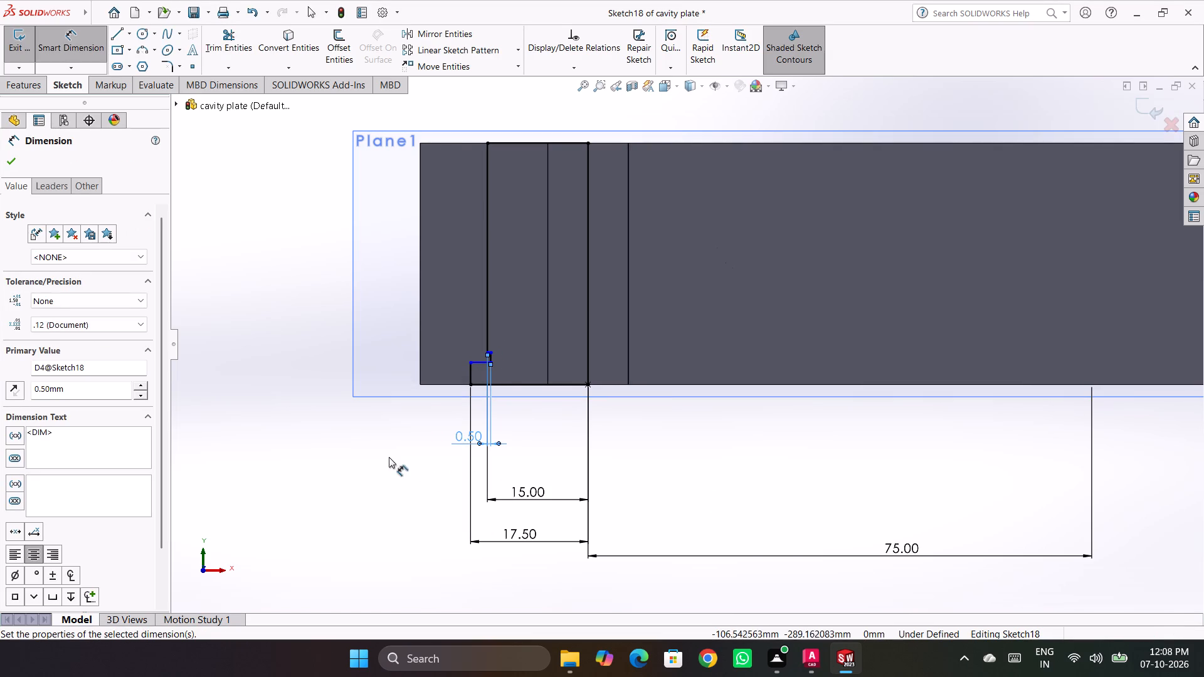
left_click(389, 457)
Dimension the undercut notch's height as 1 mm between its two horizontal lines.
scroll(487, 367, "down", 4)
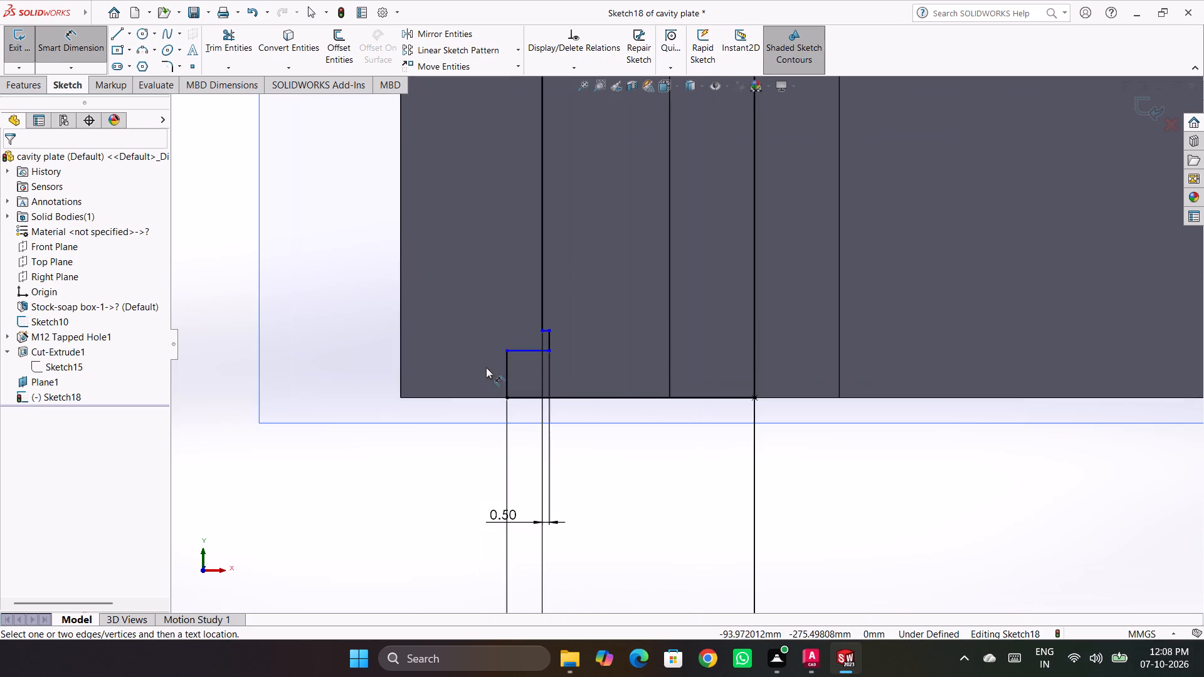
scroll(541, 350, "down", 2)
left_click(564, 322)
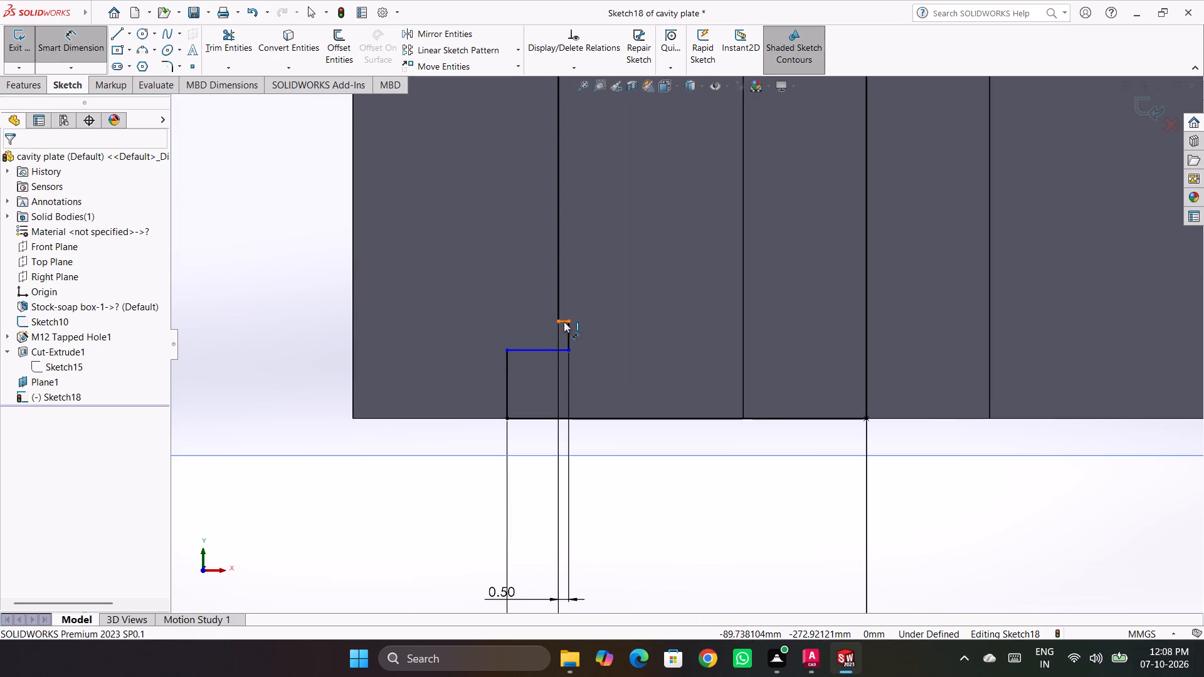
left_click(552, 349)
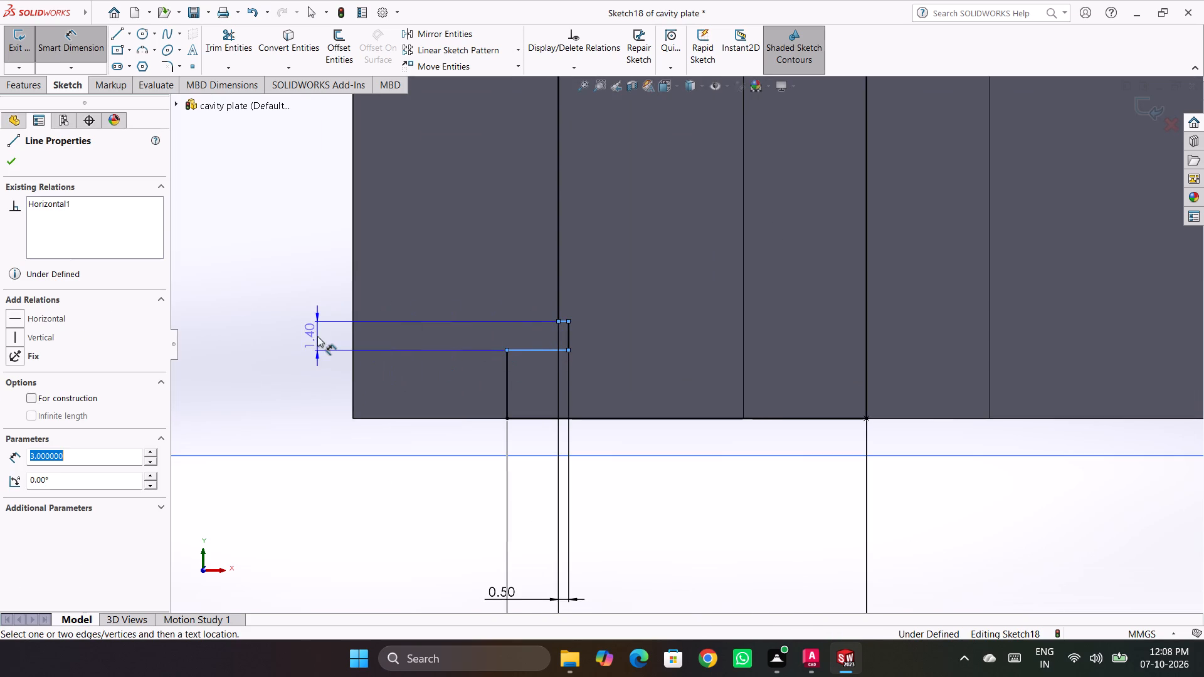
left_click(312, 337)
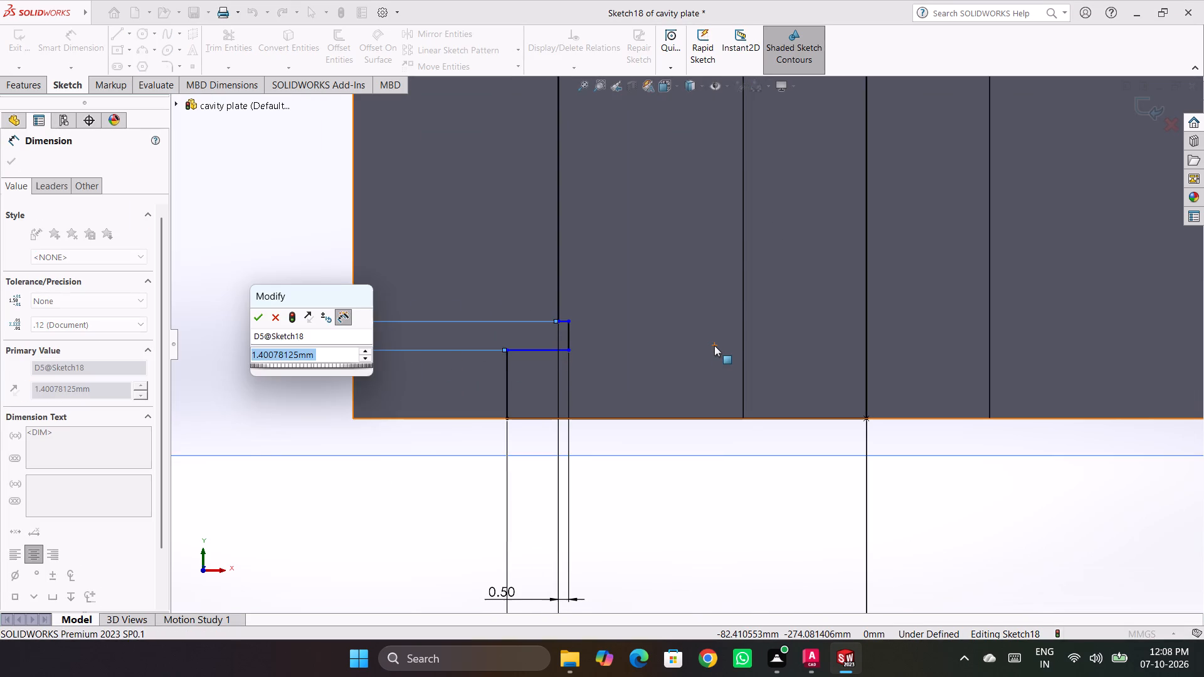
key("1")
key("Return")
left_click(435, 510)
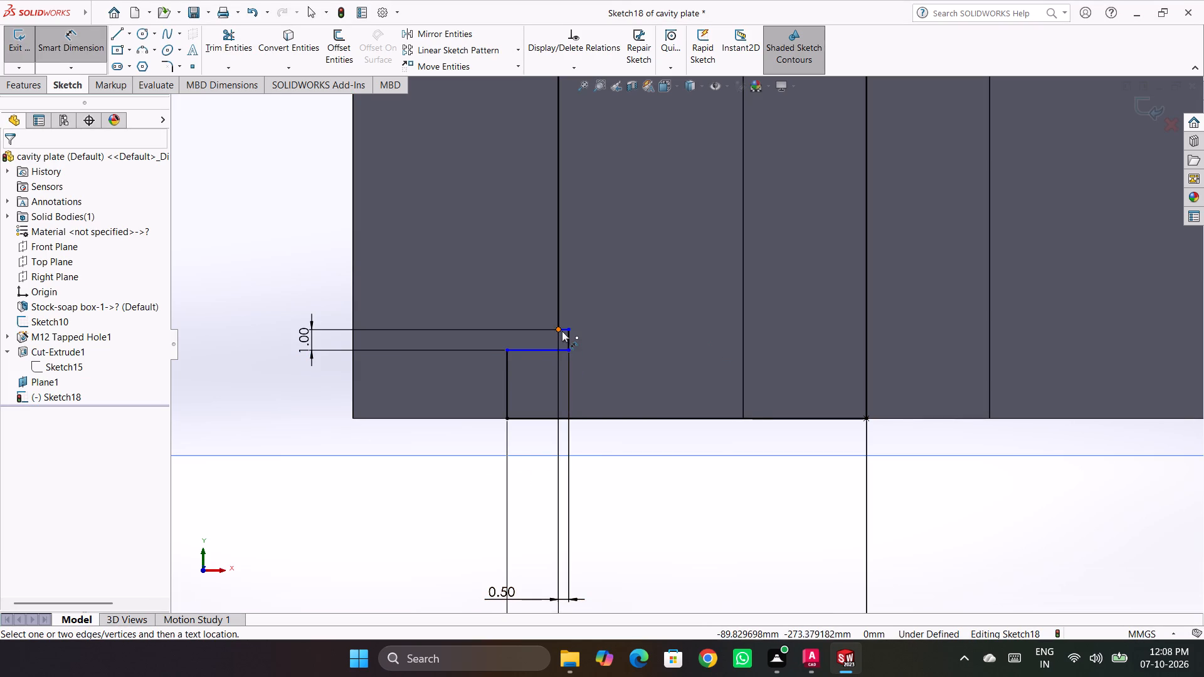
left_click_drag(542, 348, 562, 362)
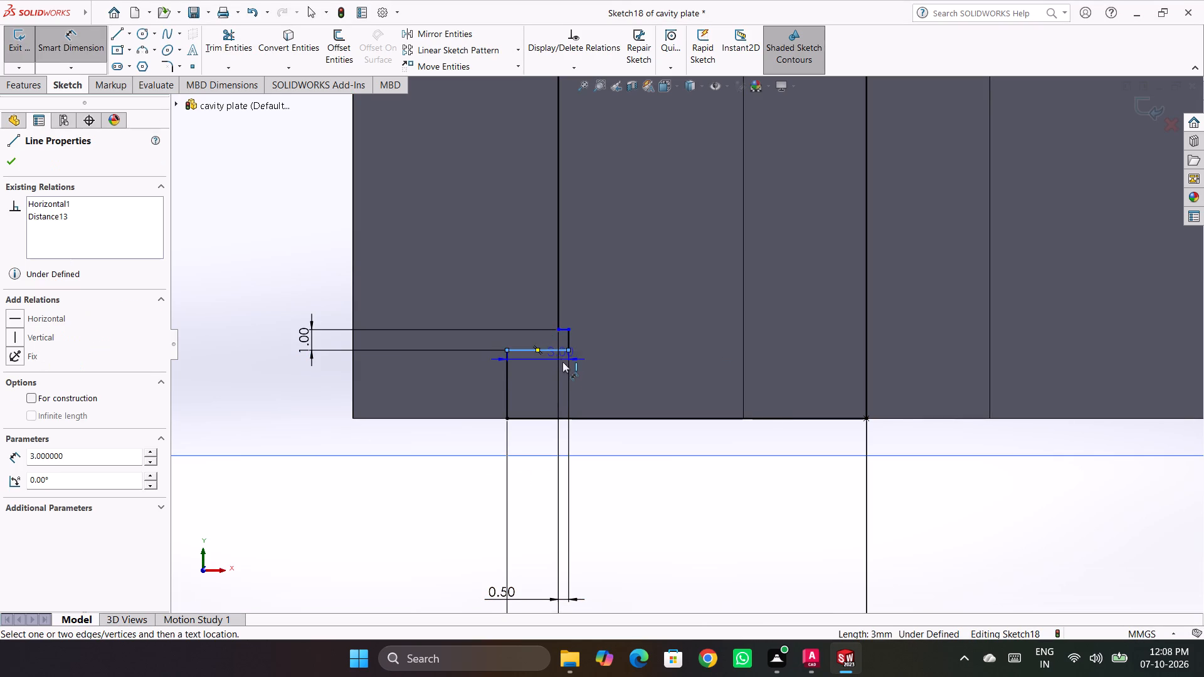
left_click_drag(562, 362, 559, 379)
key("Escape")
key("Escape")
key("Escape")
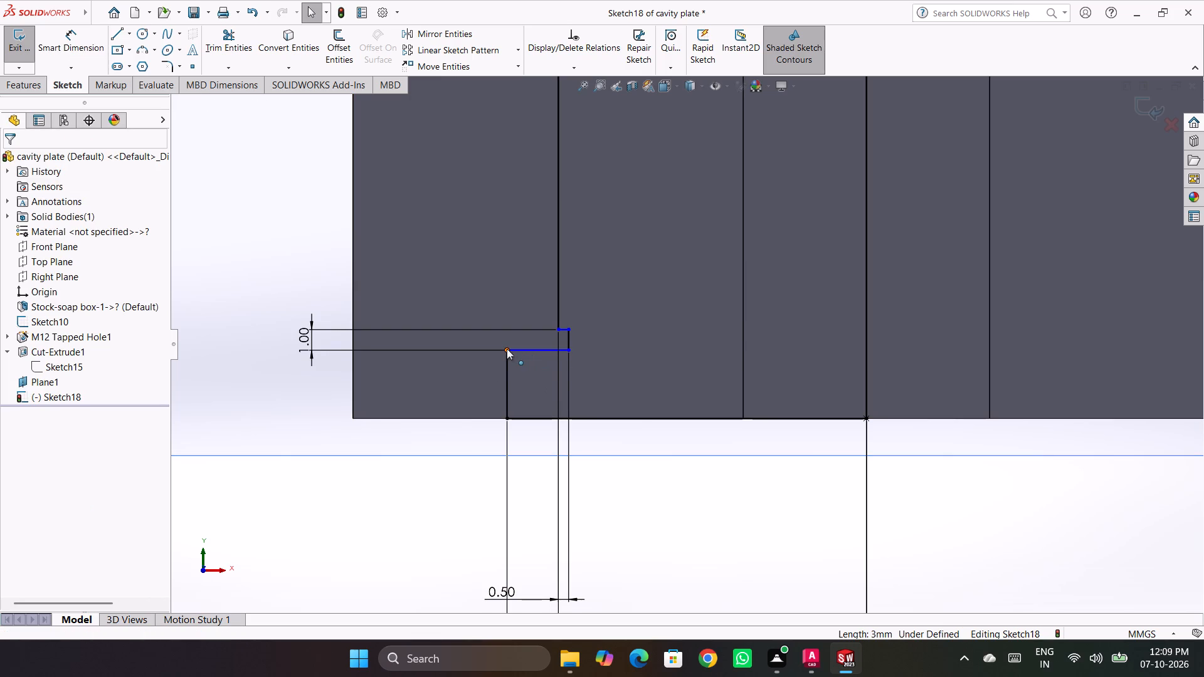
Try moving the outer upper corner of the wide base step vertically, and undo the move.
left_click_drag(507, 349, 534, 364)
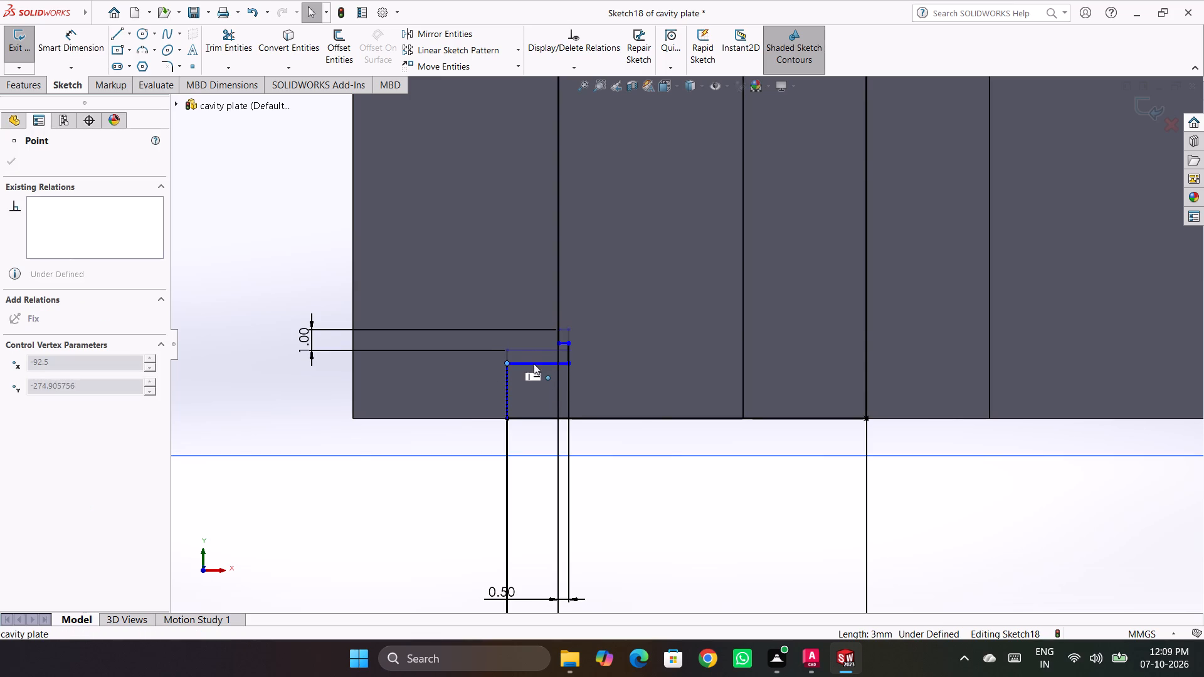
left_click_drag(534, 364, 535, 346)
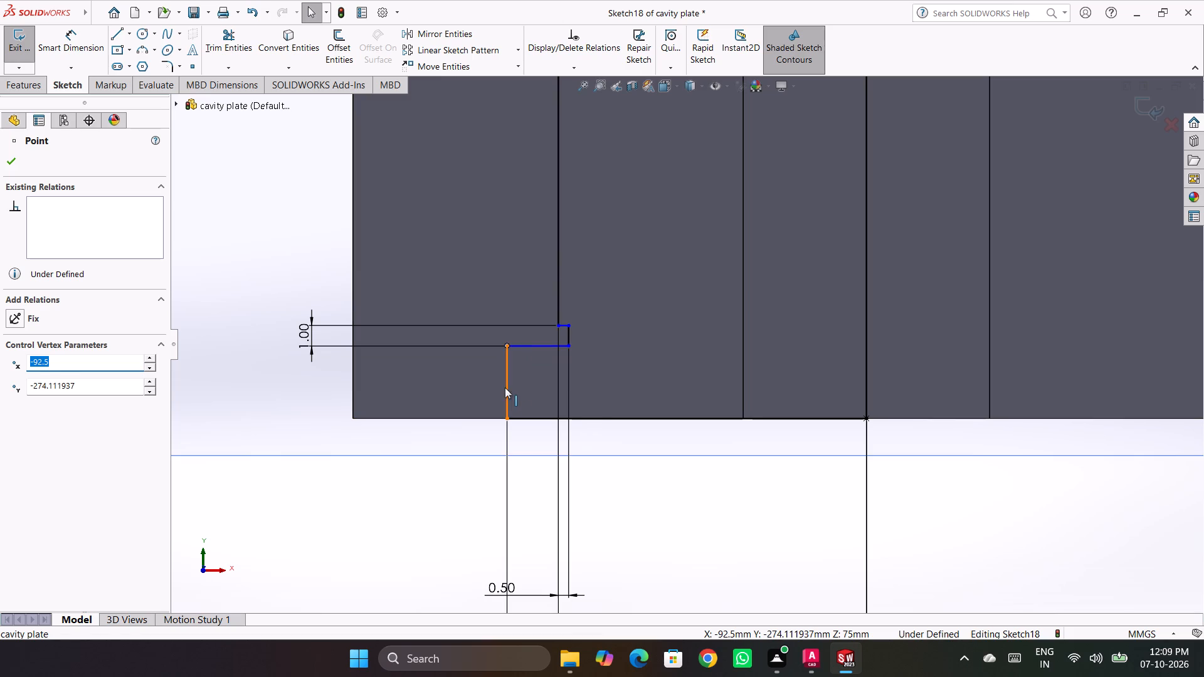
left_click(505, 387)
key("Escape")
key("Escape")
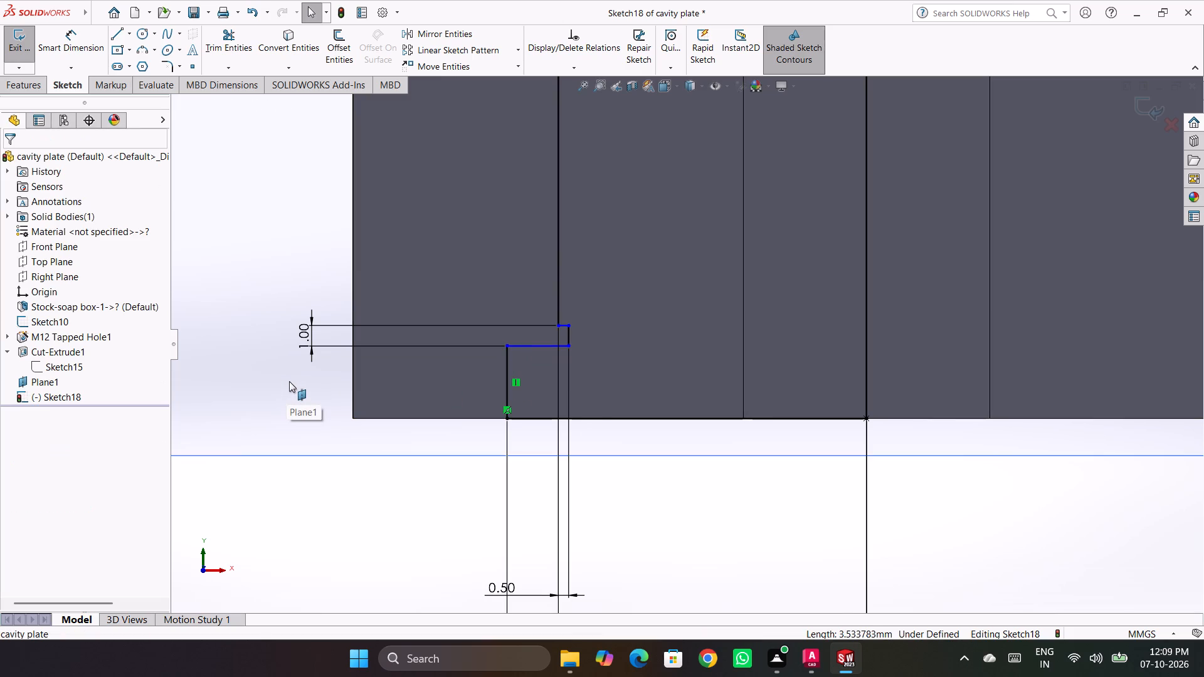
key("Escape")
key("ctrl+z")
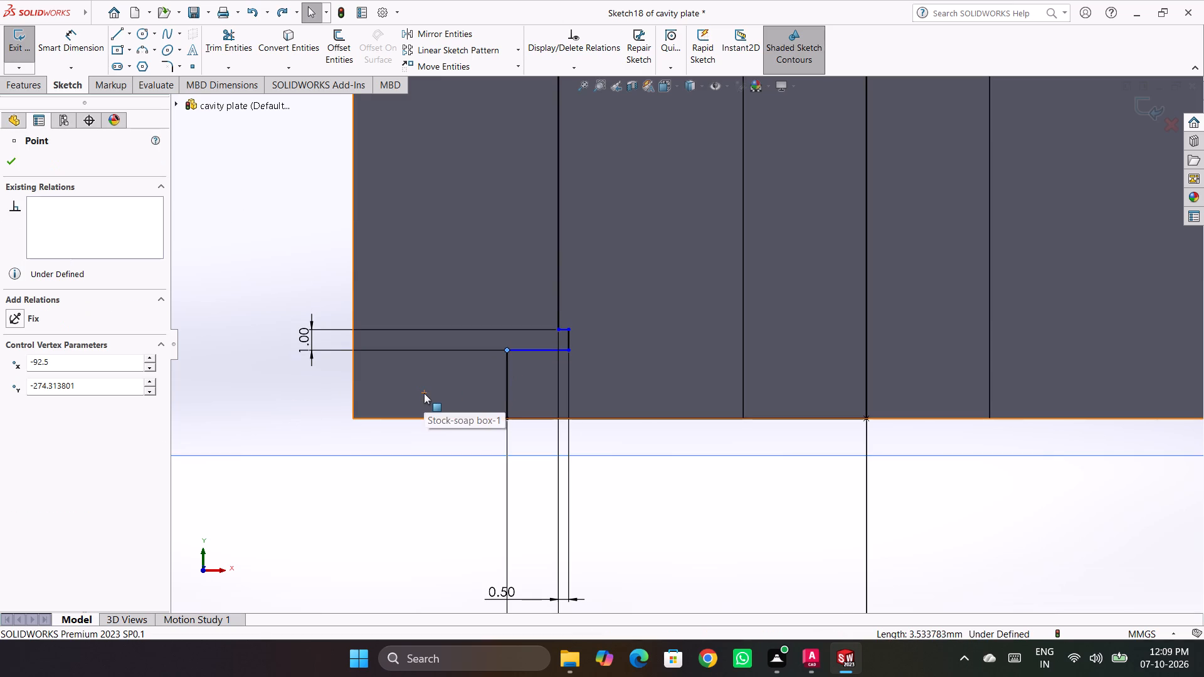
Dimension the short outer vertical line of the wide base step at 6 mm.
left_click(71, 43)
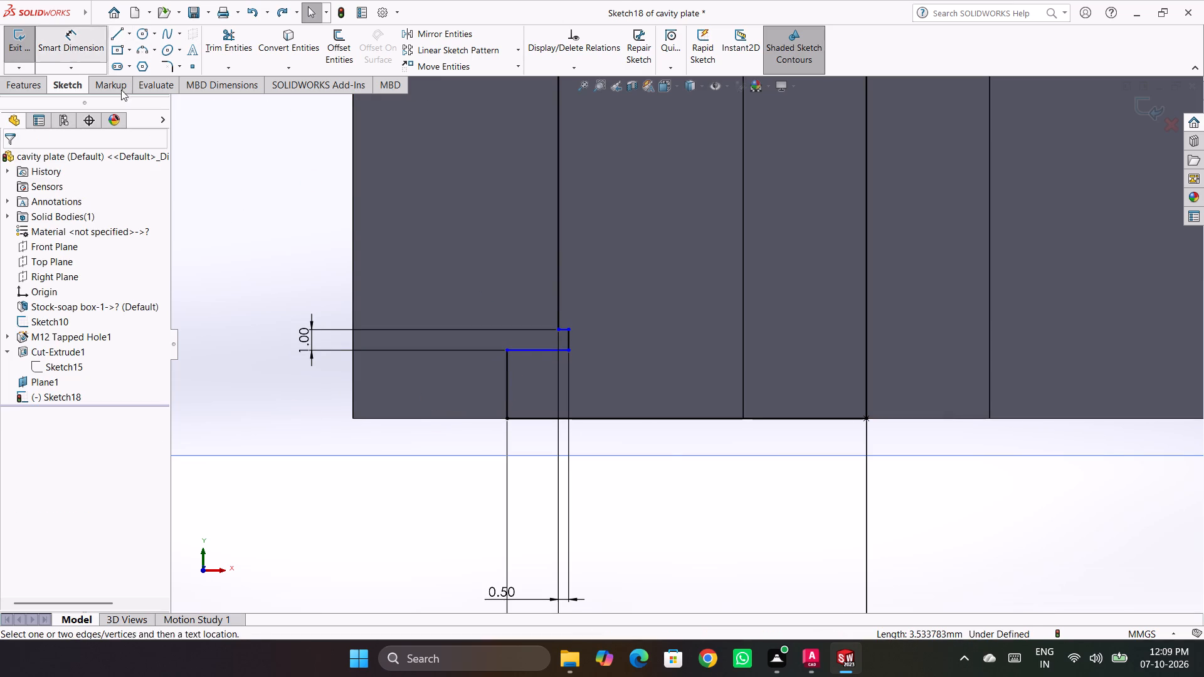
left_click(504, 382)
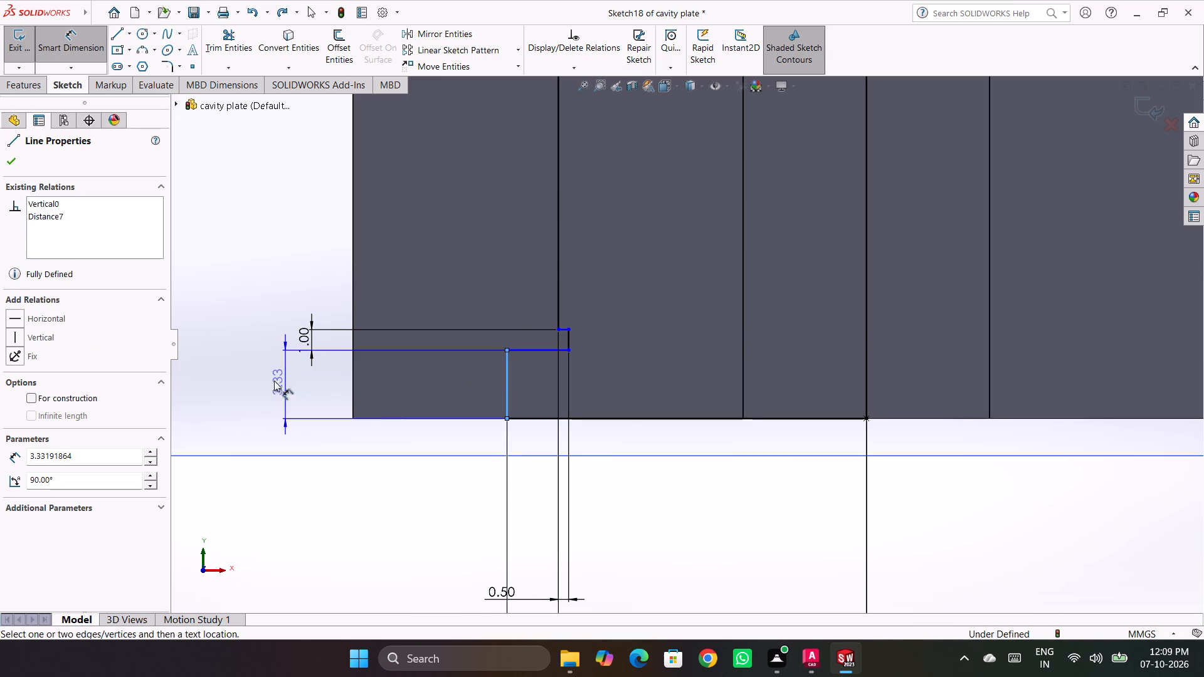
left_click(235, 375)
key("6")
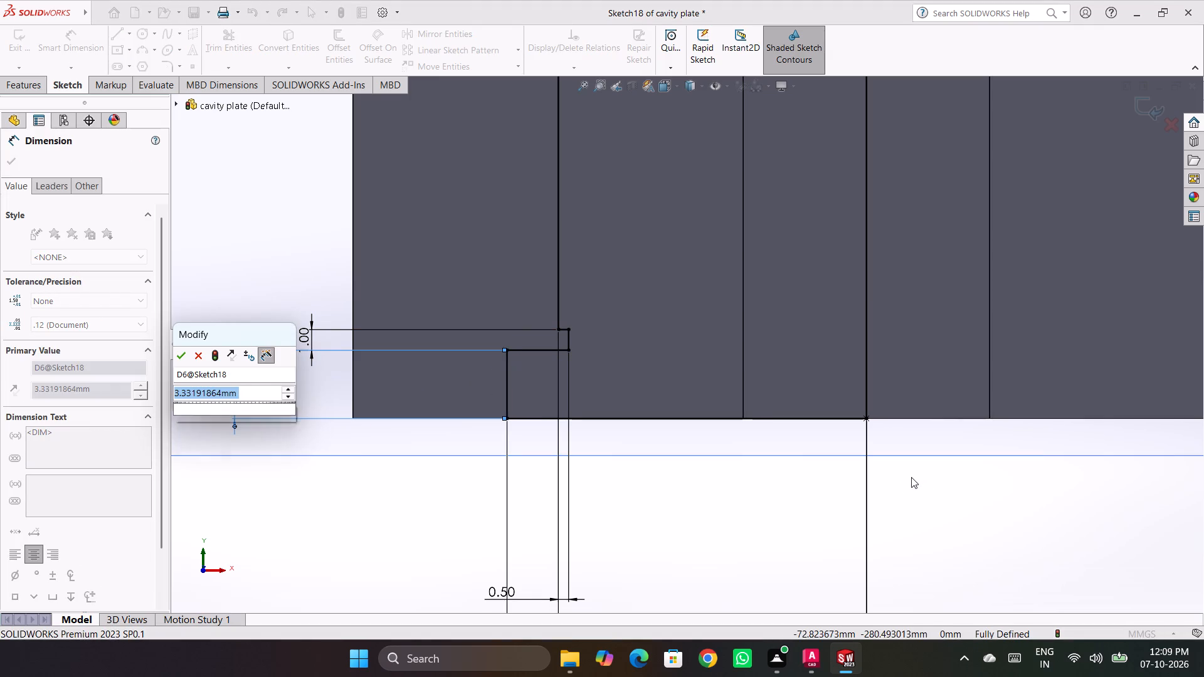
key("Return")
left_click(330, 507)
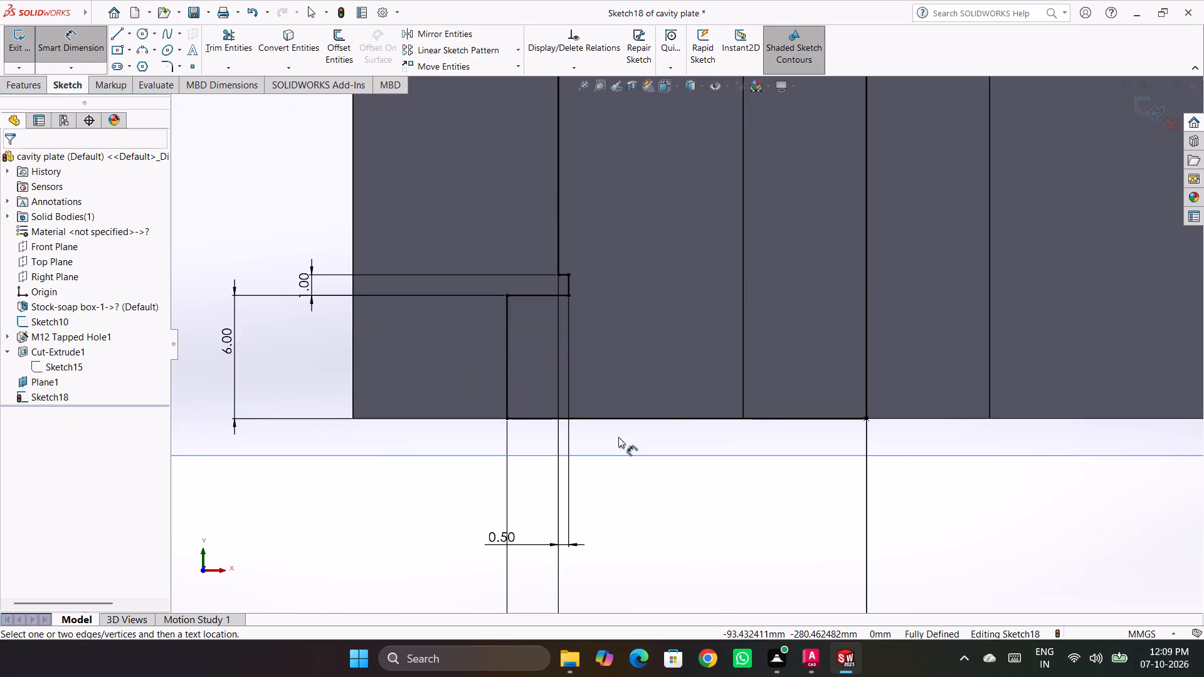
Close the profile sketch and make a 360-degree Revolved Cut from it about its inner vertical line.
scroll(677, 411, "up", 5)
scroll(479, 448, "up", 4)
scroll(973, 314, "down", 1)
scroll(720, 377, "down", 1)
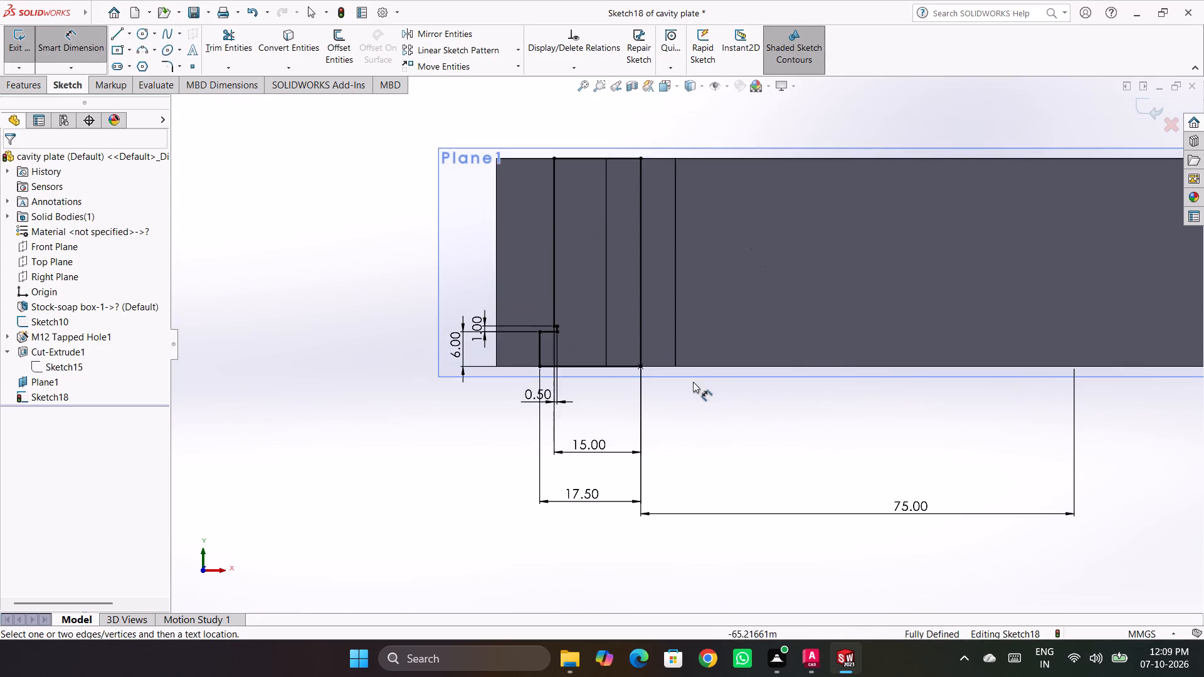
scroll(537, 382, "up", 7)
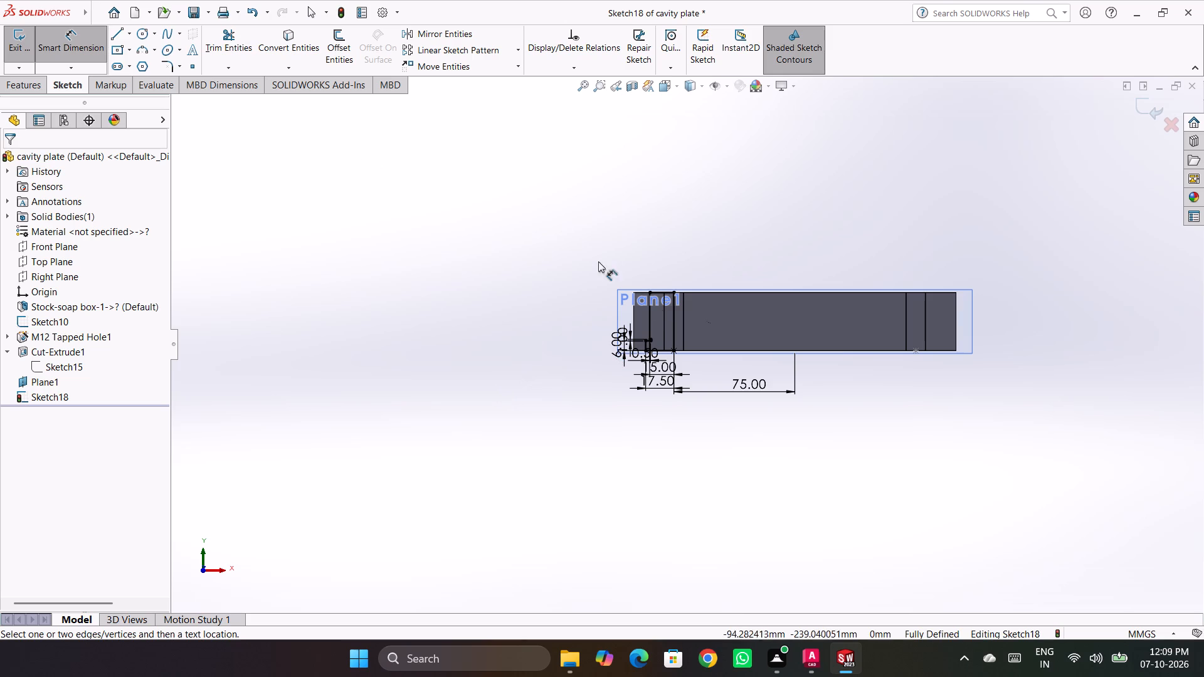
left_click(23, 35)
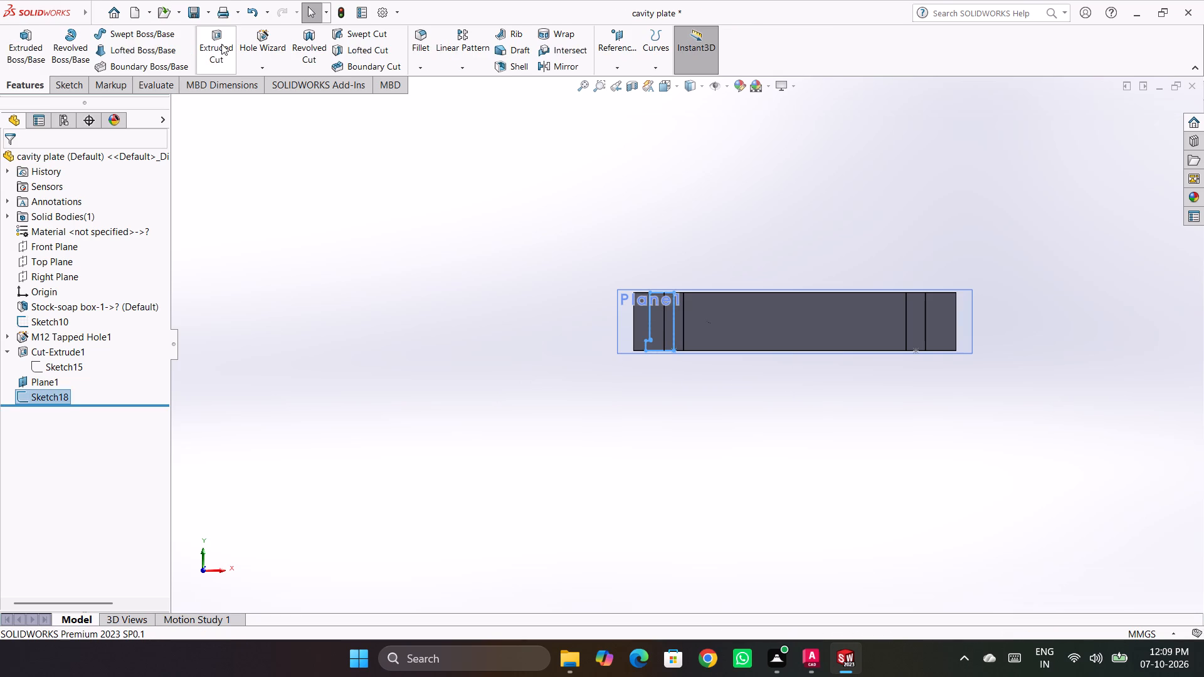
left_click(310, 55)
middle_click_drag(696, 397, 722, 109)
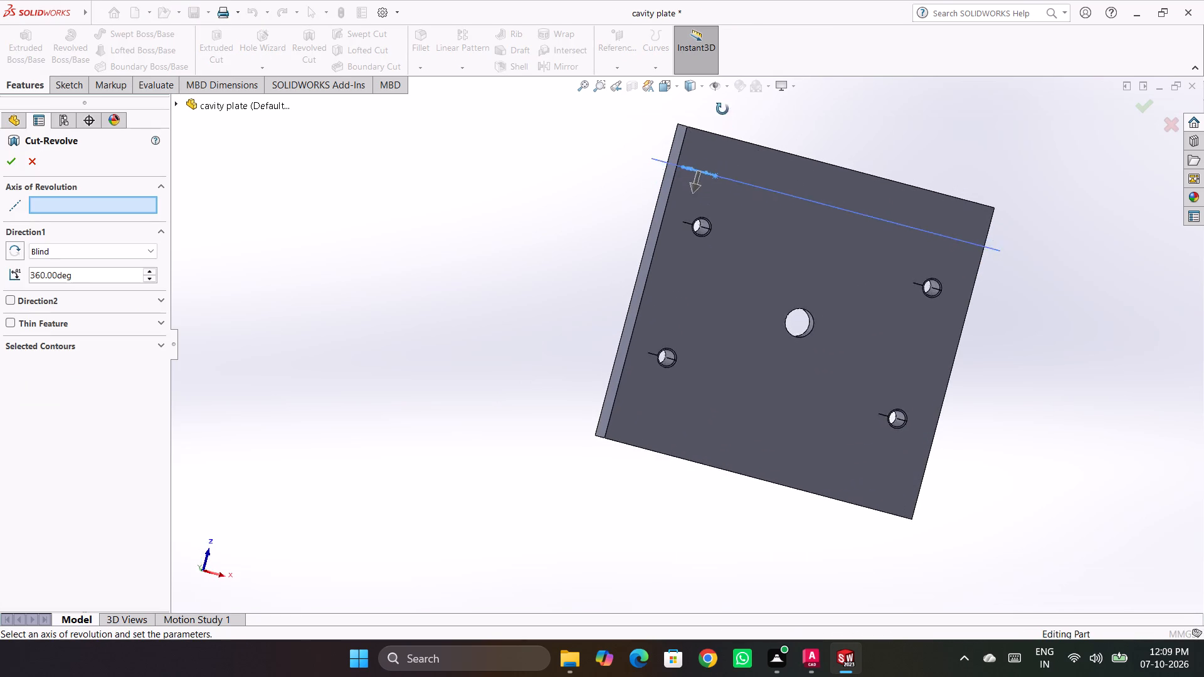
middle_click_drag(722, 109, 714, 88)
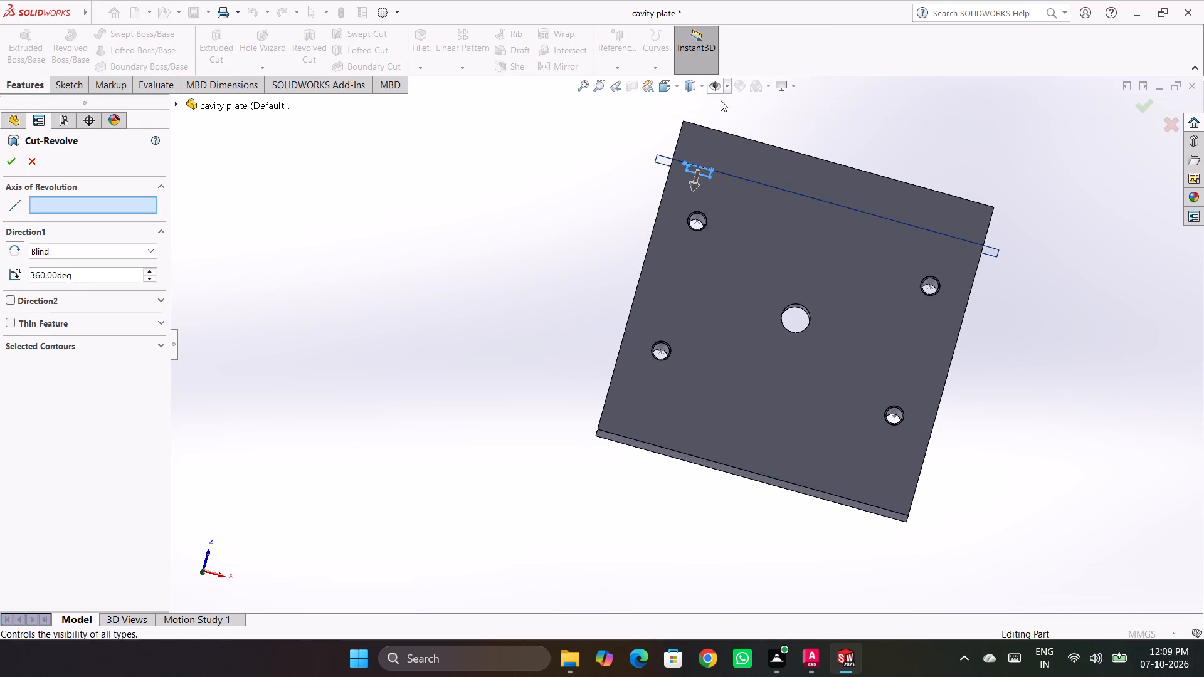
scroll(800, 150, "up", 4)
scroll(751, 178, "down", 7)
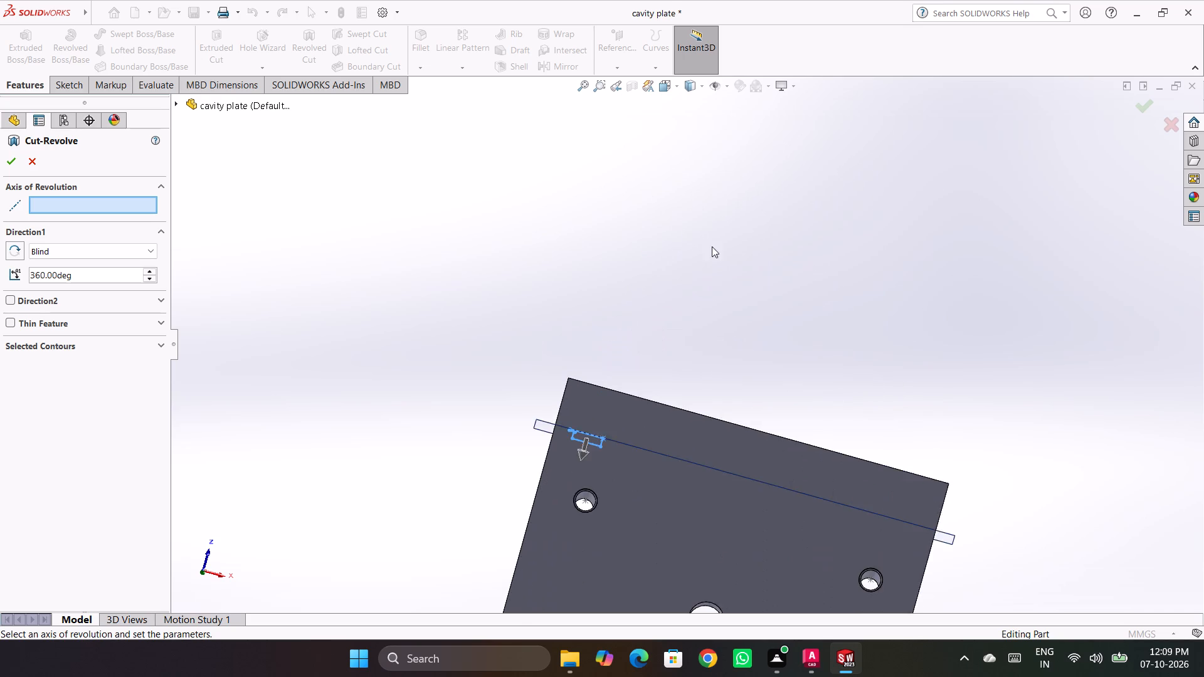
scroll(677, 383, "down", 5)
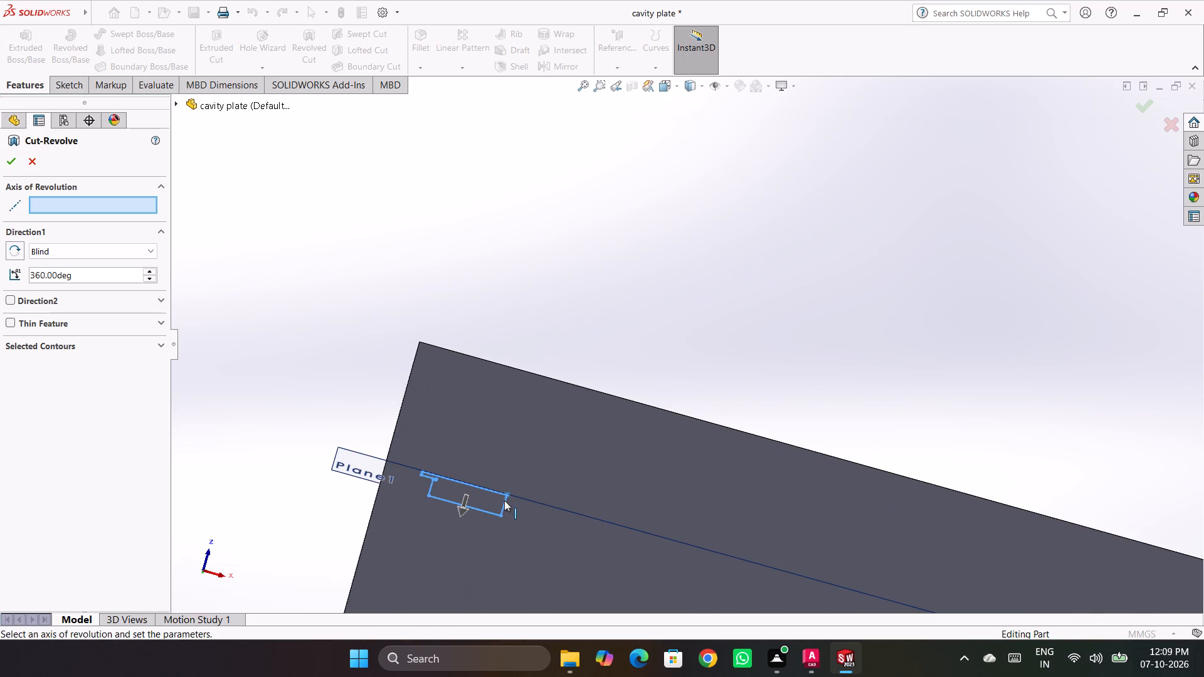
left_click(504, 500)
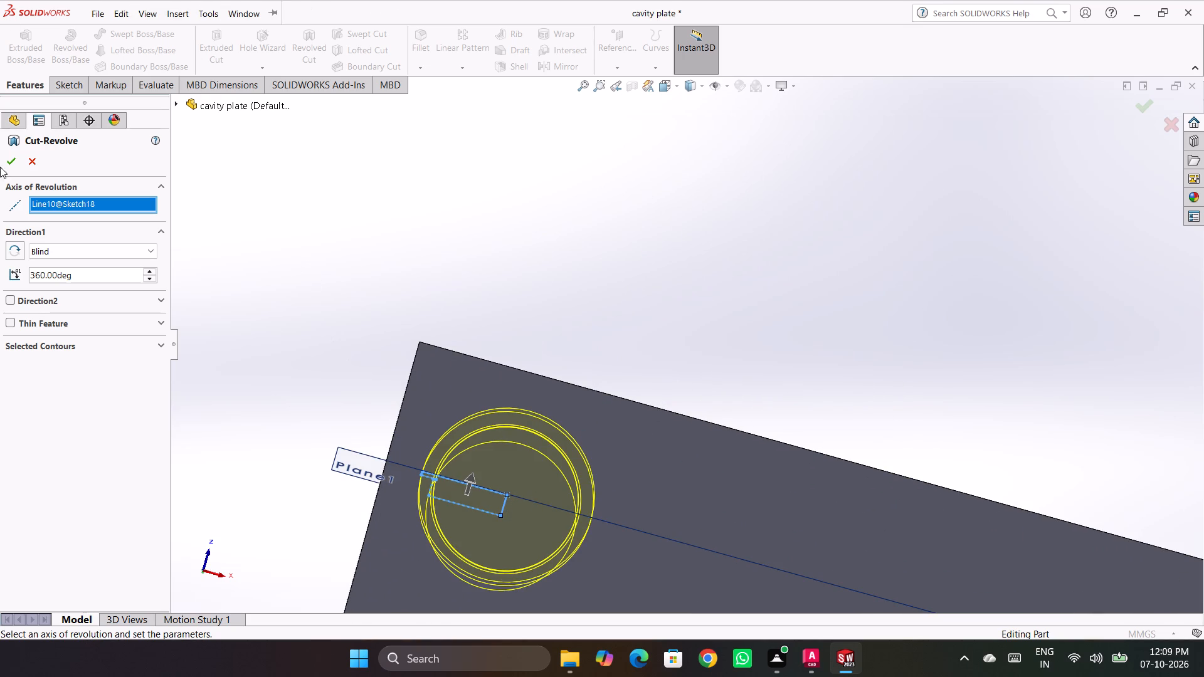
left_click(10, 159)
left_click(635, 322)
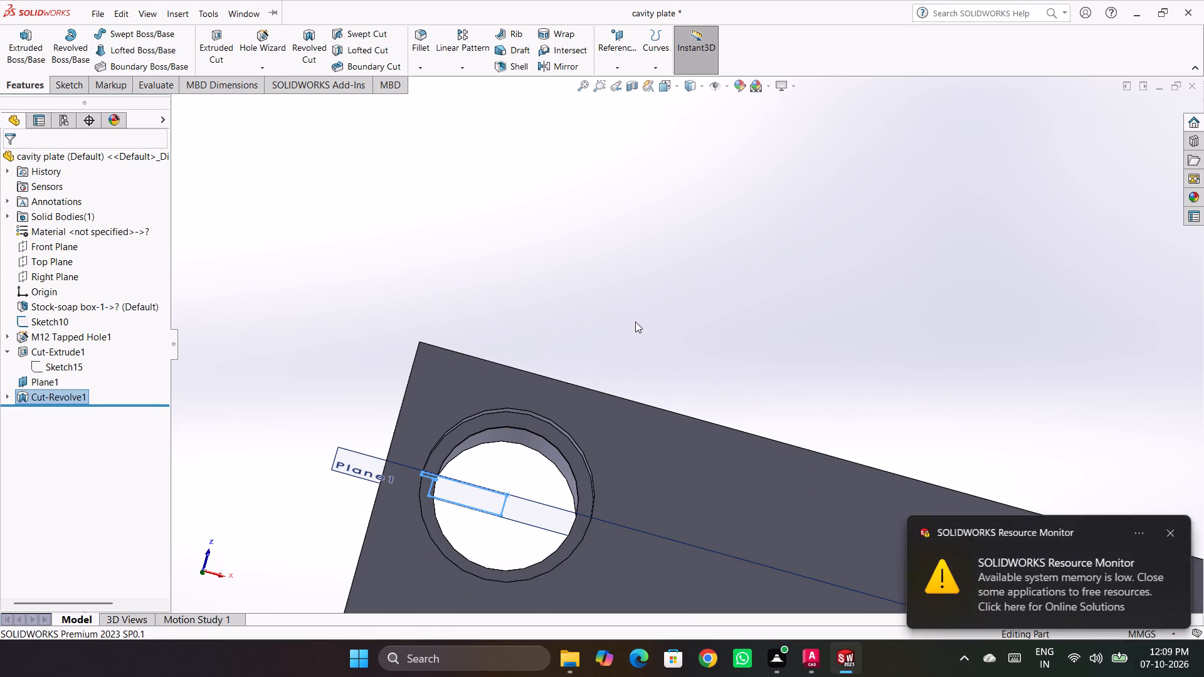
Examine the stepped corner hole and the whole plate from several angles.
middle_click_drag(653, 350, 652, 320)
scroll(639, 289, "up", 1)
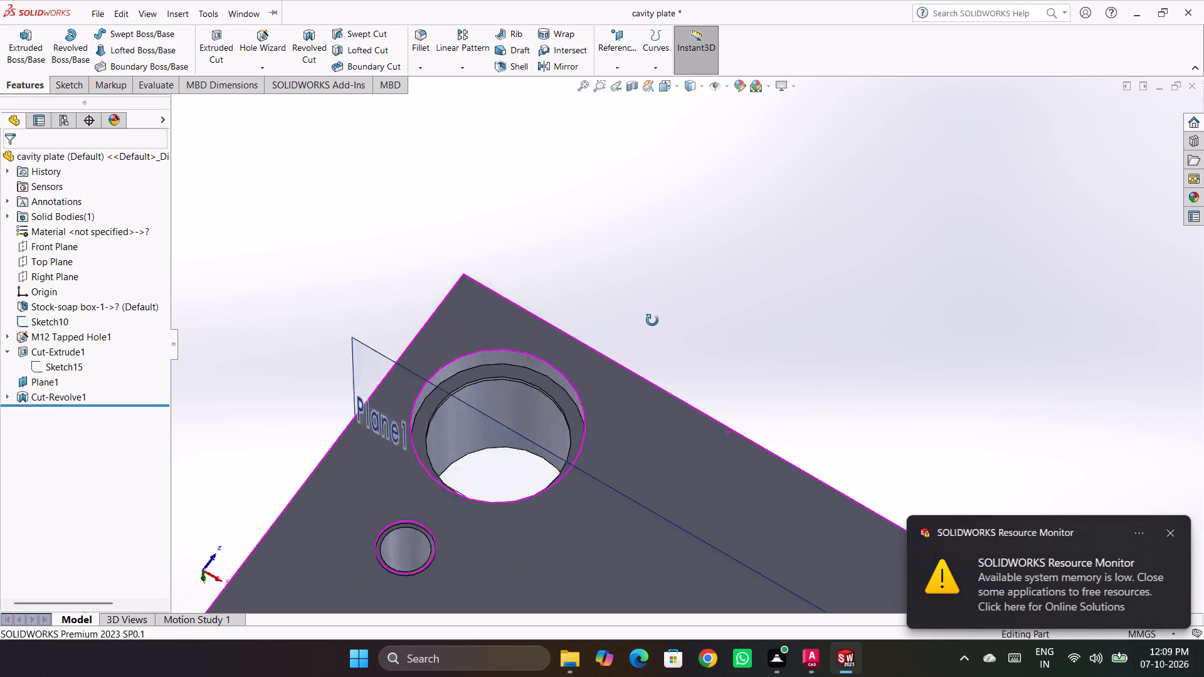
middle_click_drag(652, 320, 653, 322)
scroll(652, 320, "up", 4)
scroll(931, 384, "up", 4)
middle_click_drag(859, 452, 898, 448)
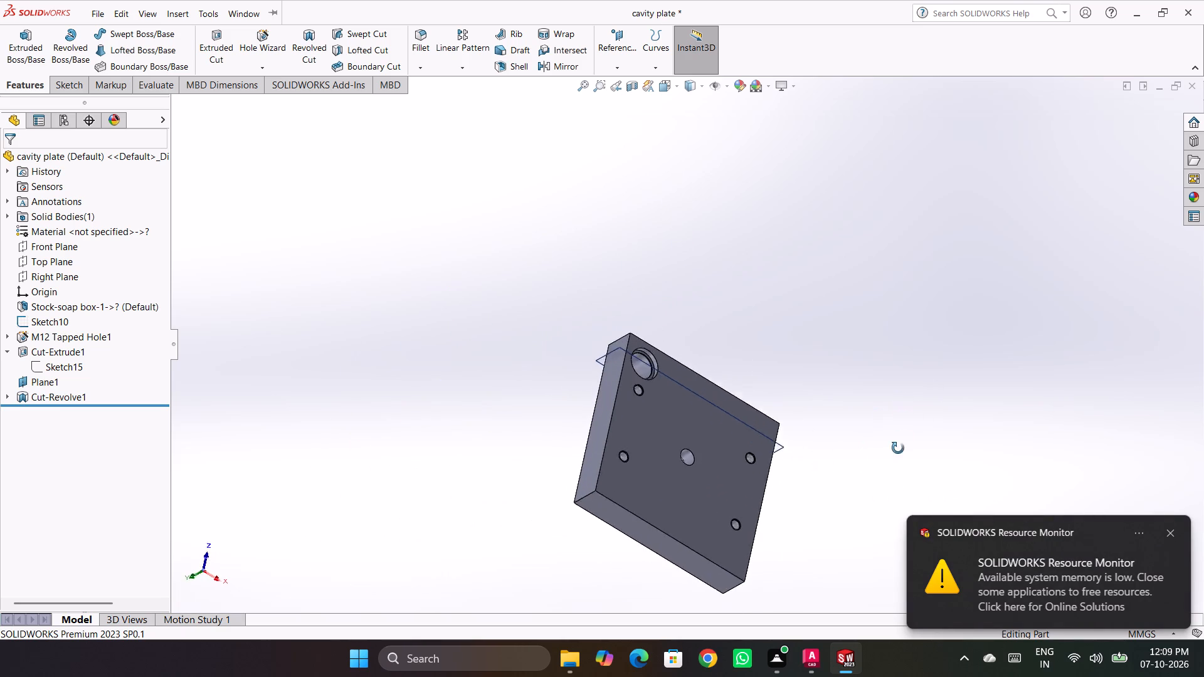
middle_click_drag(898, 448, 897, 501)
scroll(897, 501, "up", 1)
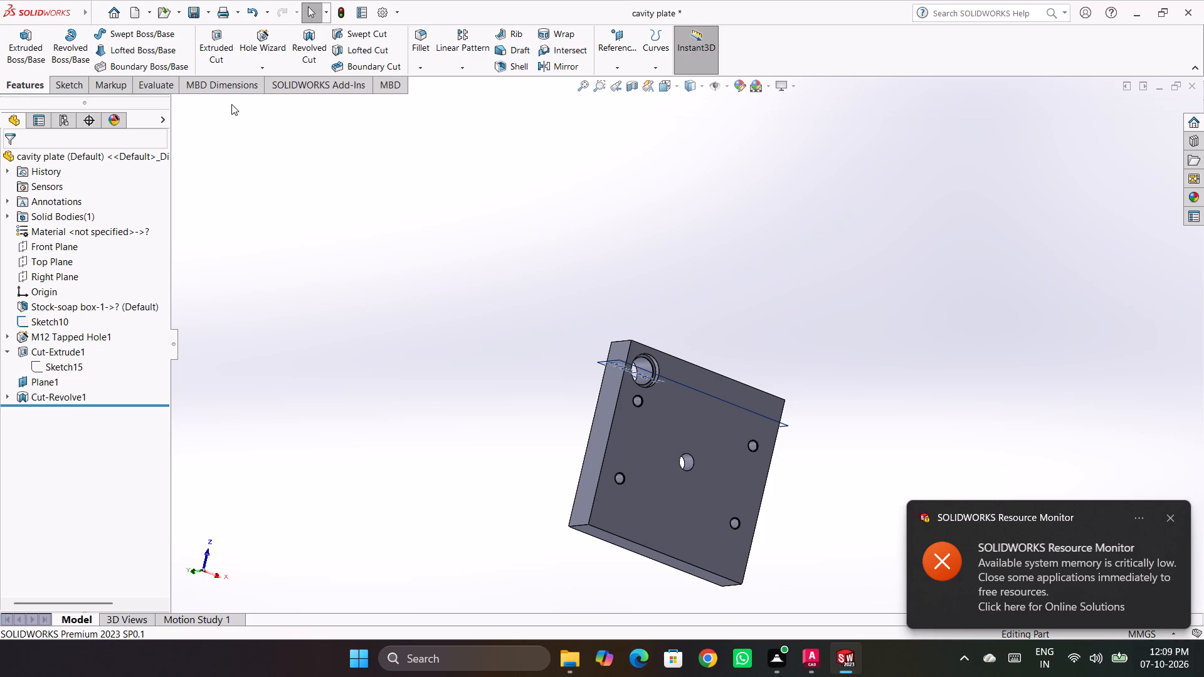
Mirror the revolved cut about the Front Plane, with the Right Plane as secondary mirror plane, to fill all four corners.
left_click(463, 71)
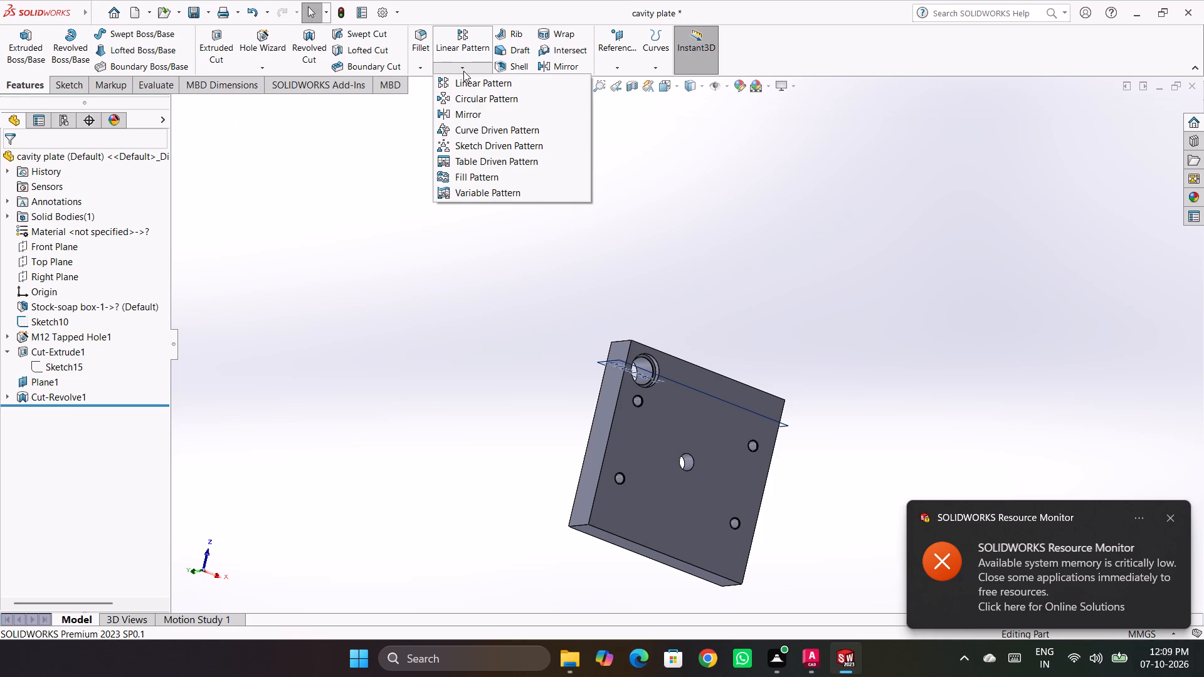
left_click(481, 108)
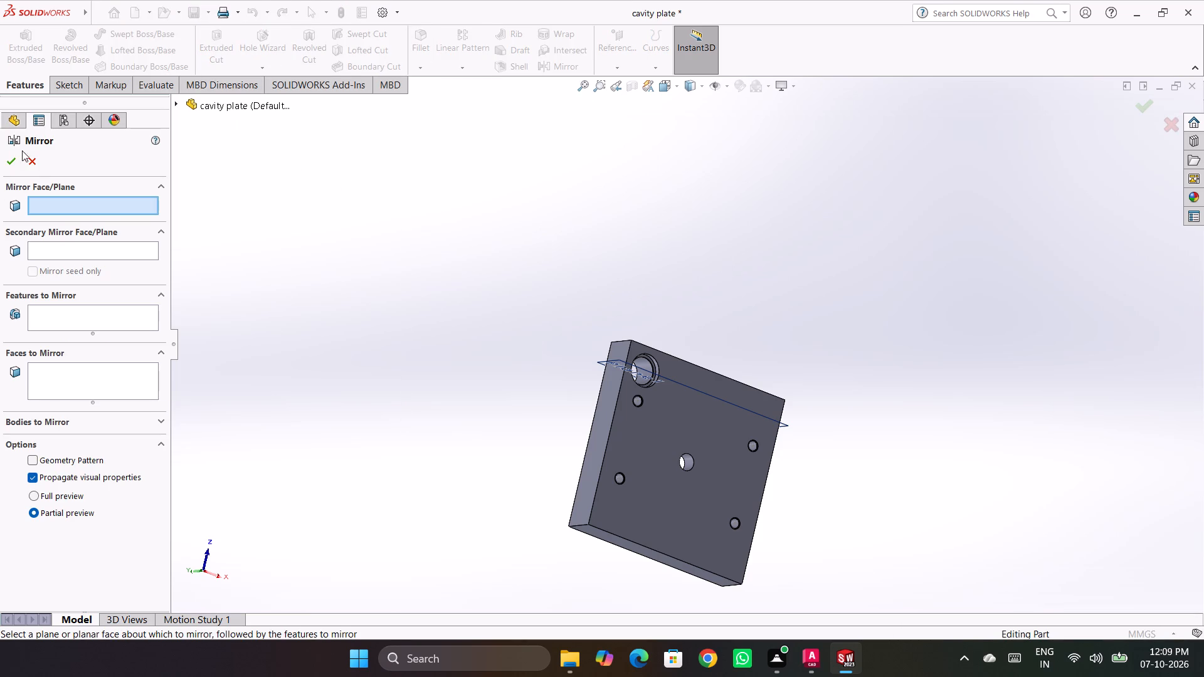
left_click(182, 101)
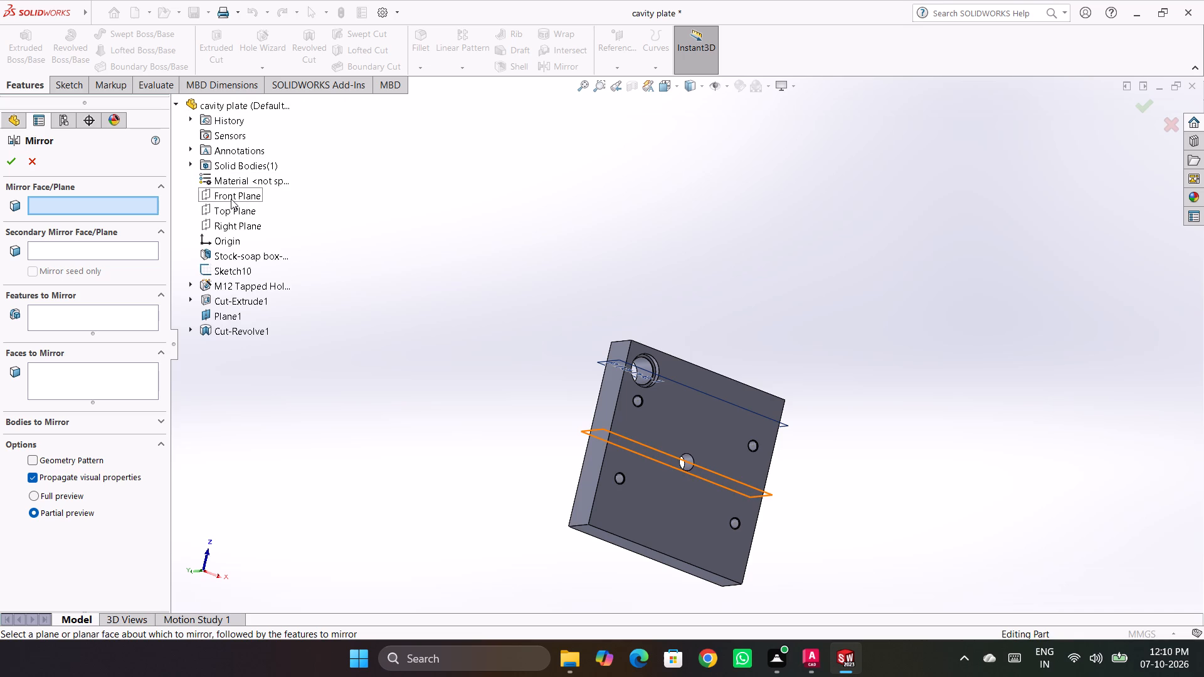
left_click(231, 199)
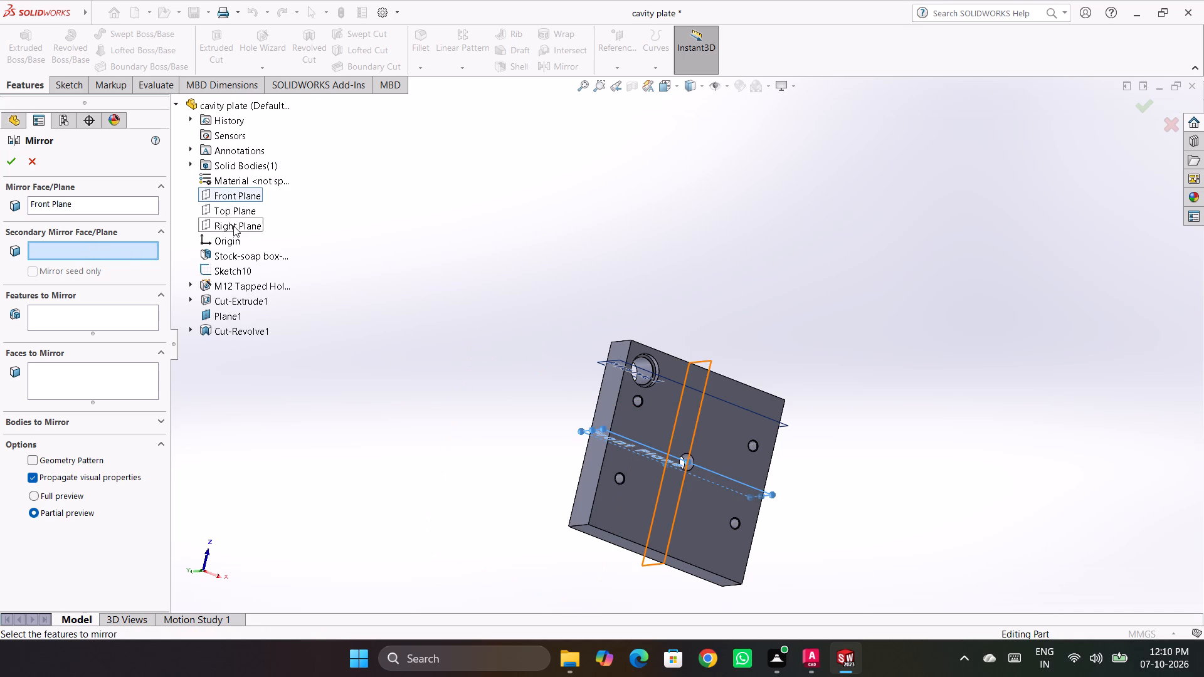
left_click(233, 226)
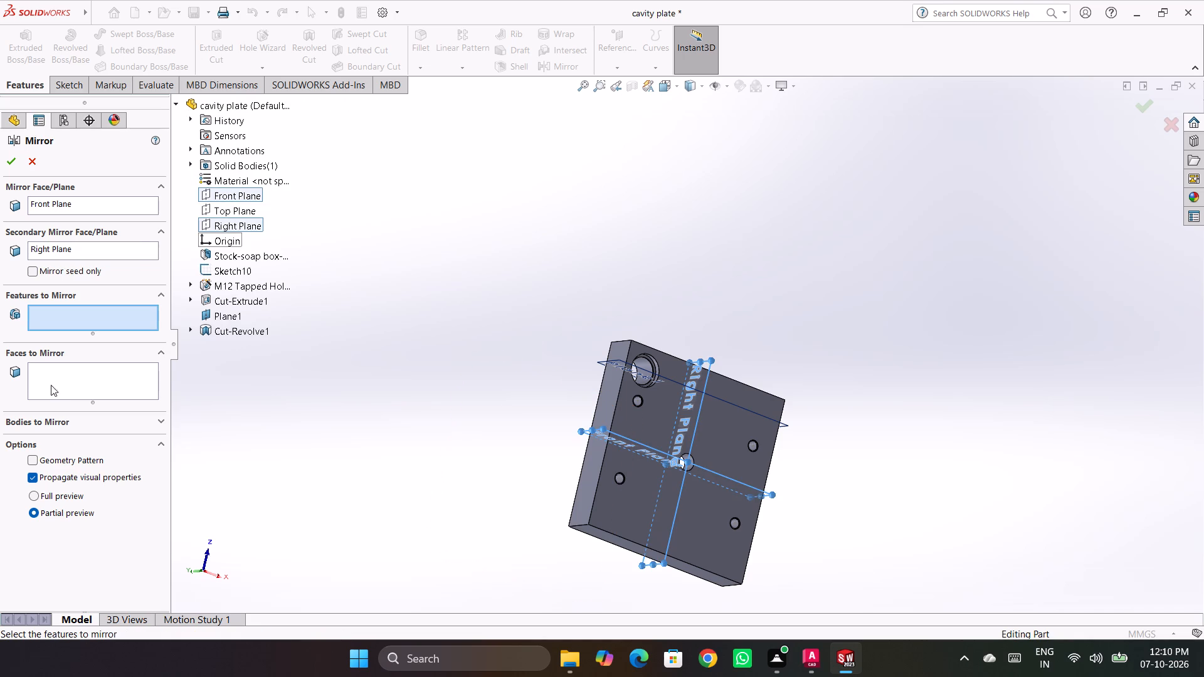
left_click(60, 370)
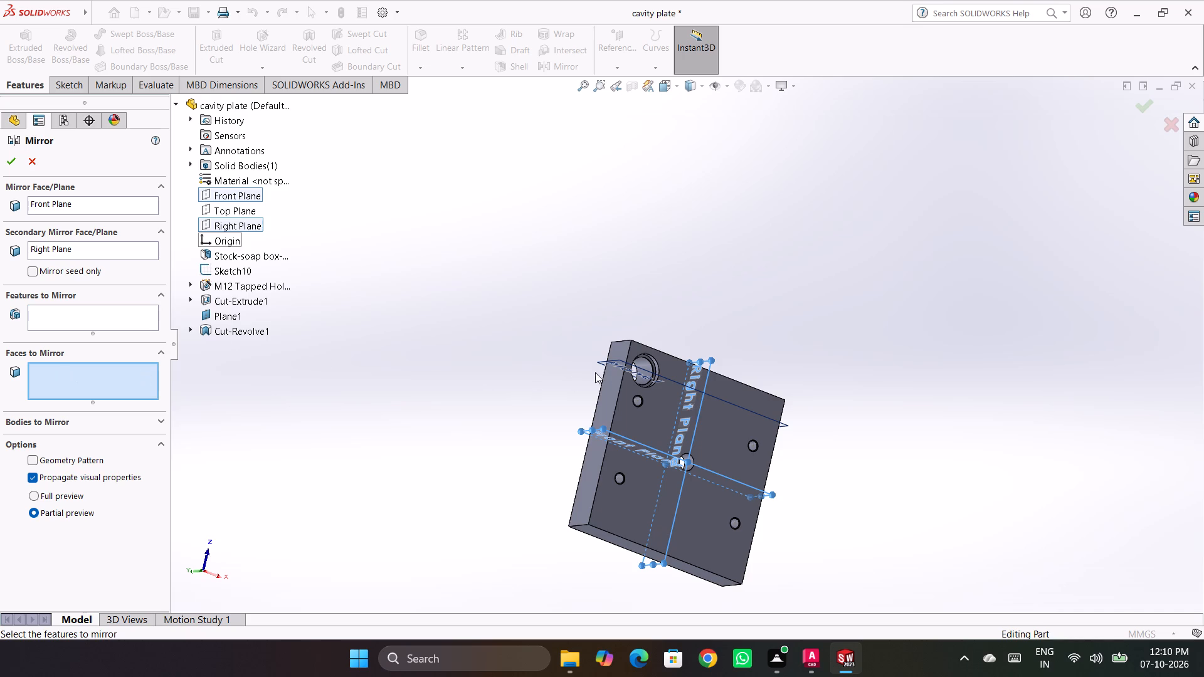
left_click(203, 324)
left_click(213, 332)
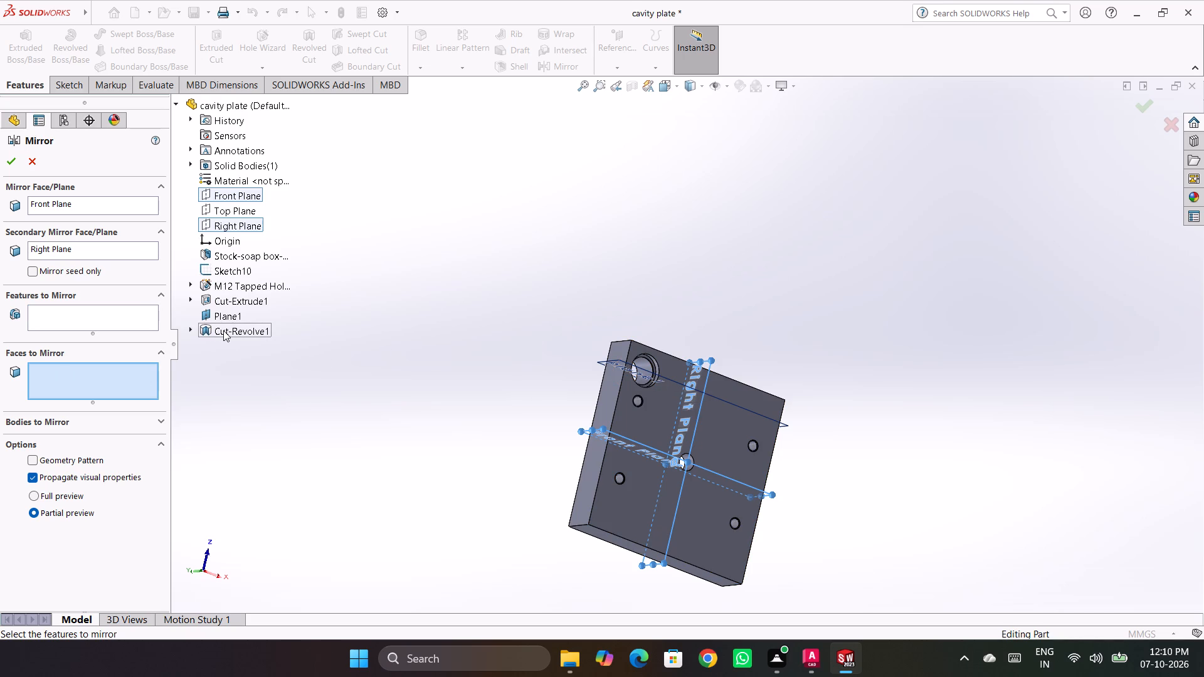
left_click(223, 330)
left_click(211, 331)
left_click(90, 328)
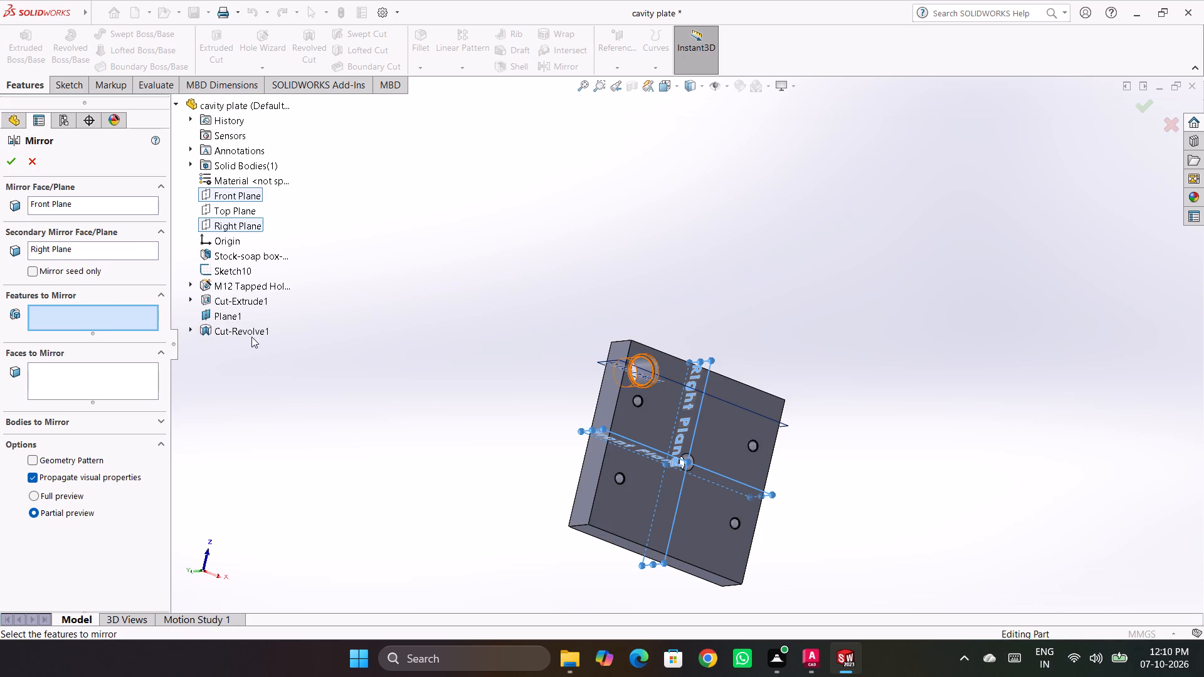
left_click(246, 333)
left_click(9, 162)
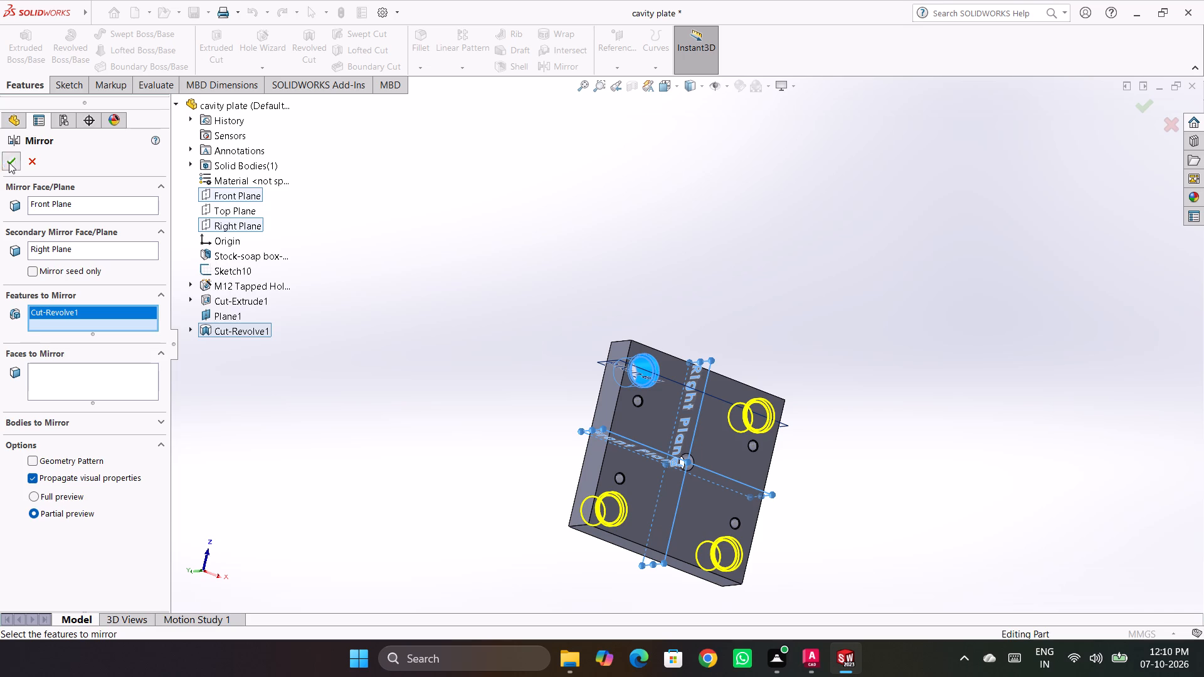
left_click(305, 263)
Dismiss the resource monitor notification.
middle_click_drag(848, 412, 848, 412)
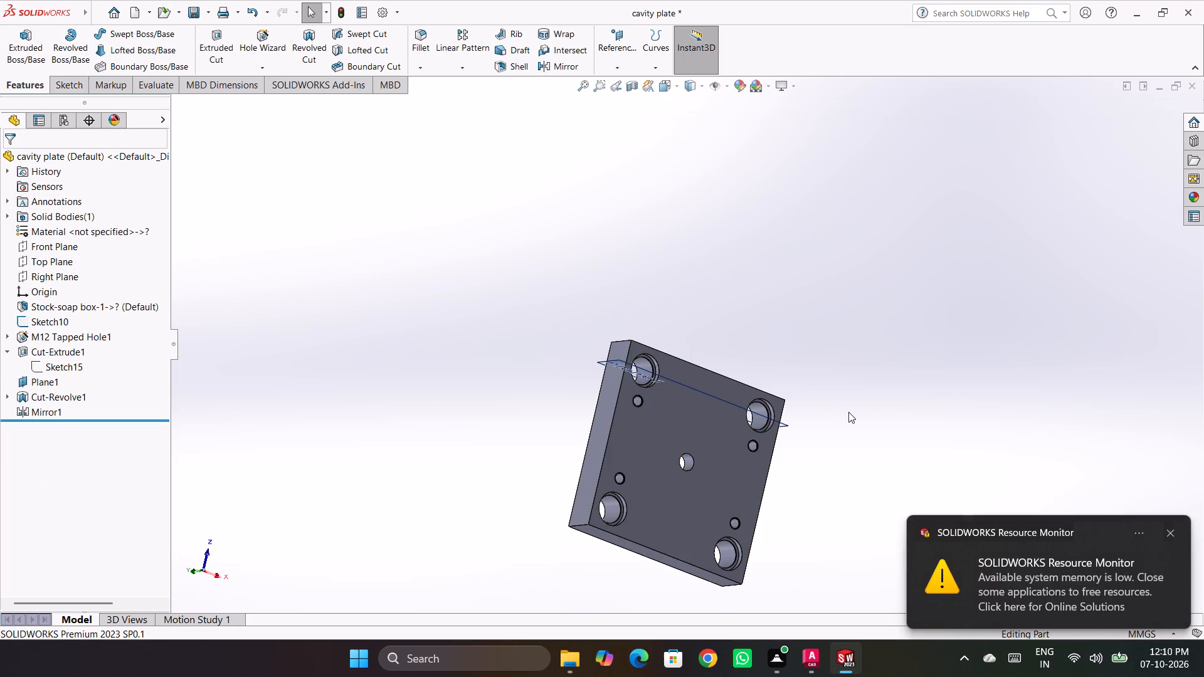
middle_click_drag(848, 412, 857, 384)
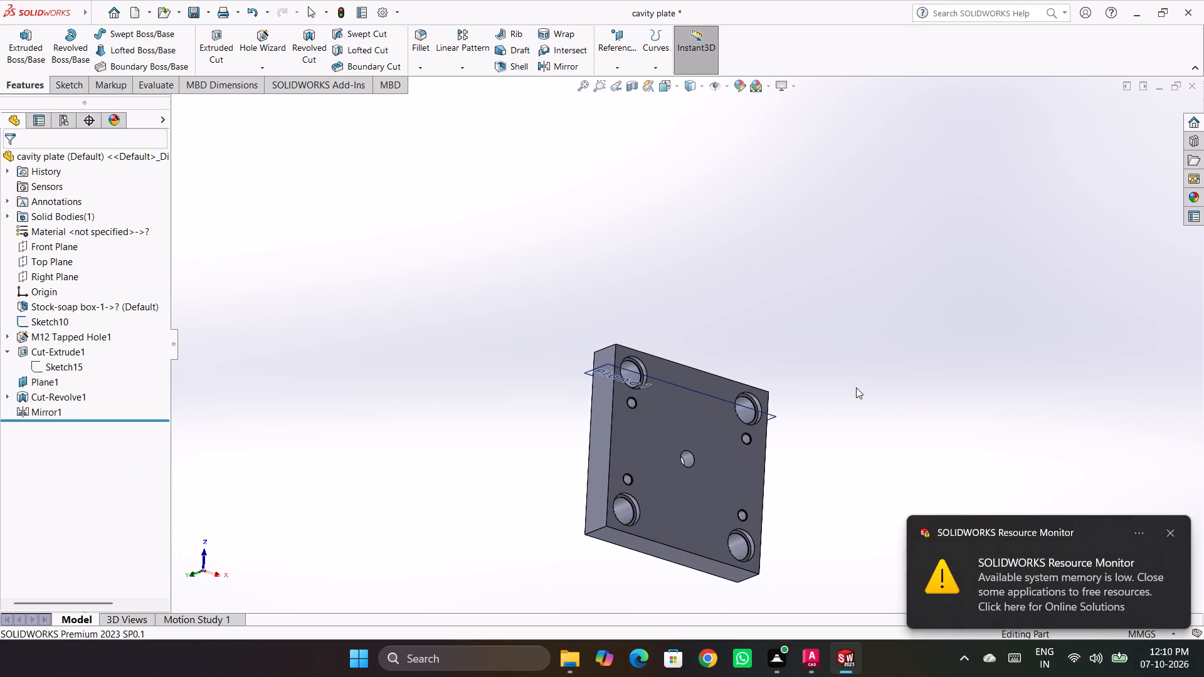
left_click(856, 387)
left_click(1170, 534)
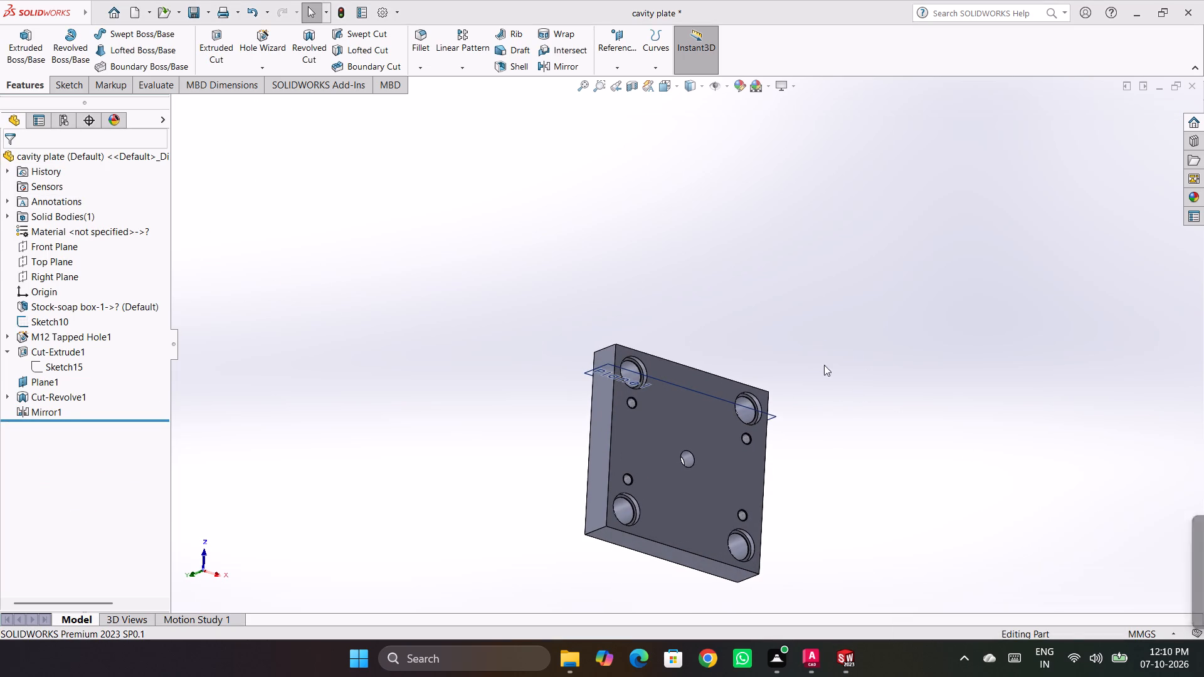
Examine the cavity plate with its four mirrored stepped corner holes from several angles.
scroll(593, 352, "up", 4)
scroll(593, 353, "down", 1)
scroll(593, 353, "up", 1)
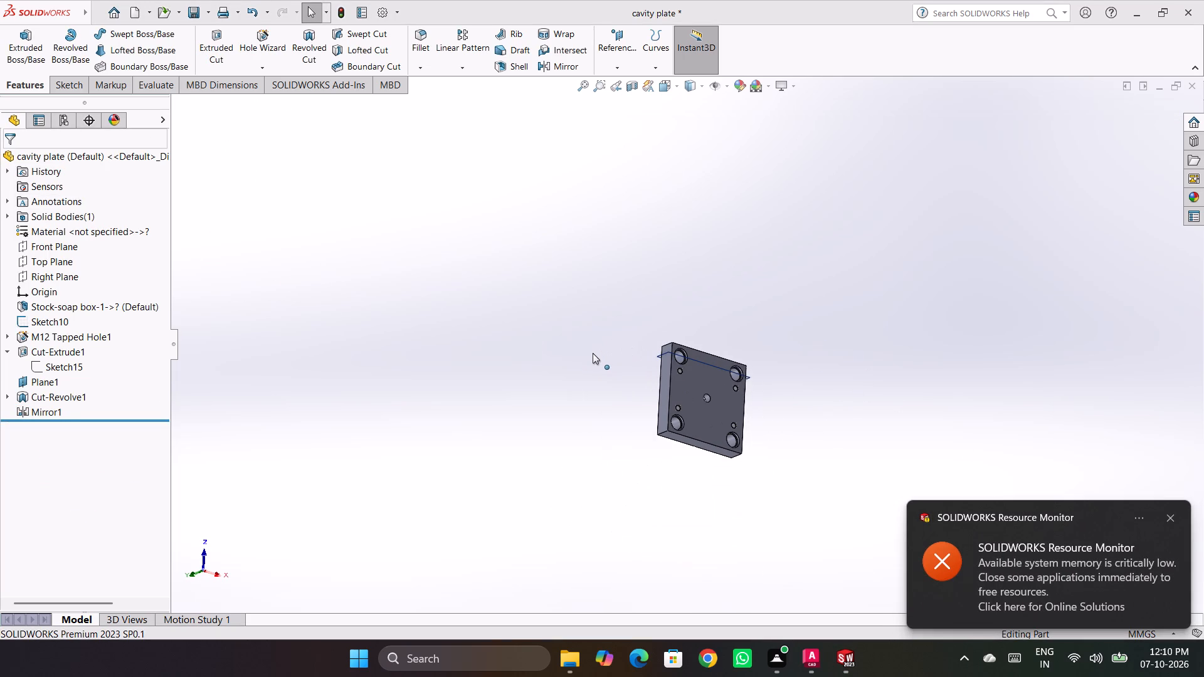
scroll(593, 353, "up", 1)
scroll(593, 353, "down", 1)
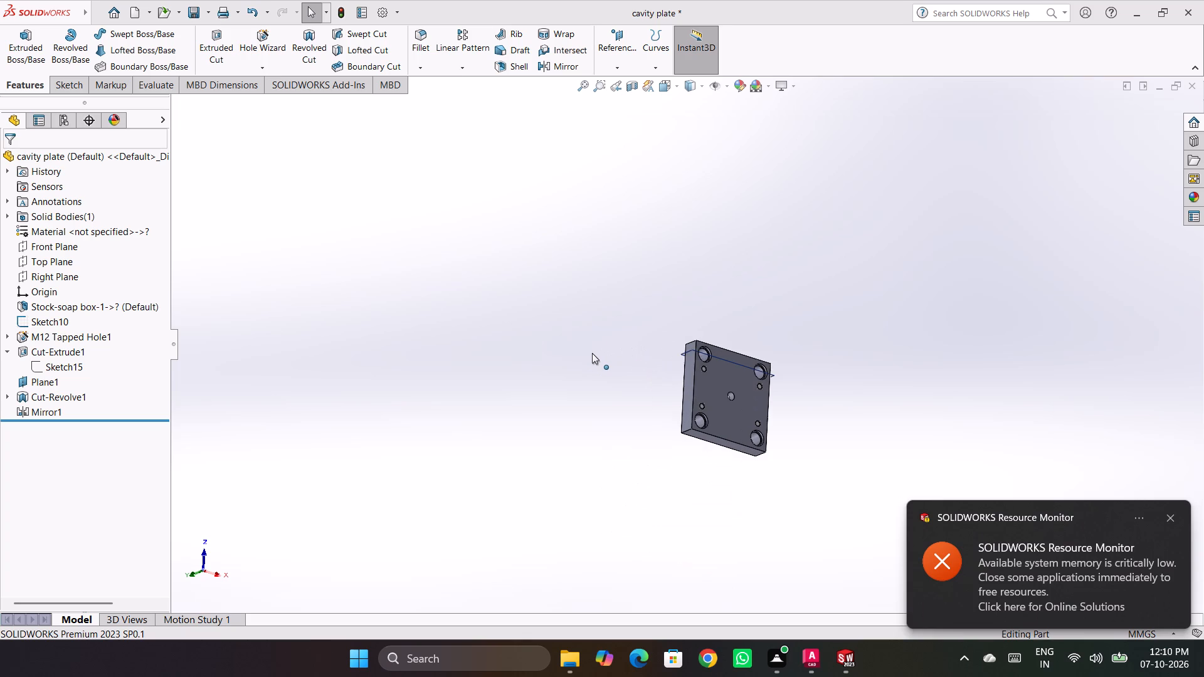
scroll(592, 353, "down", 1)
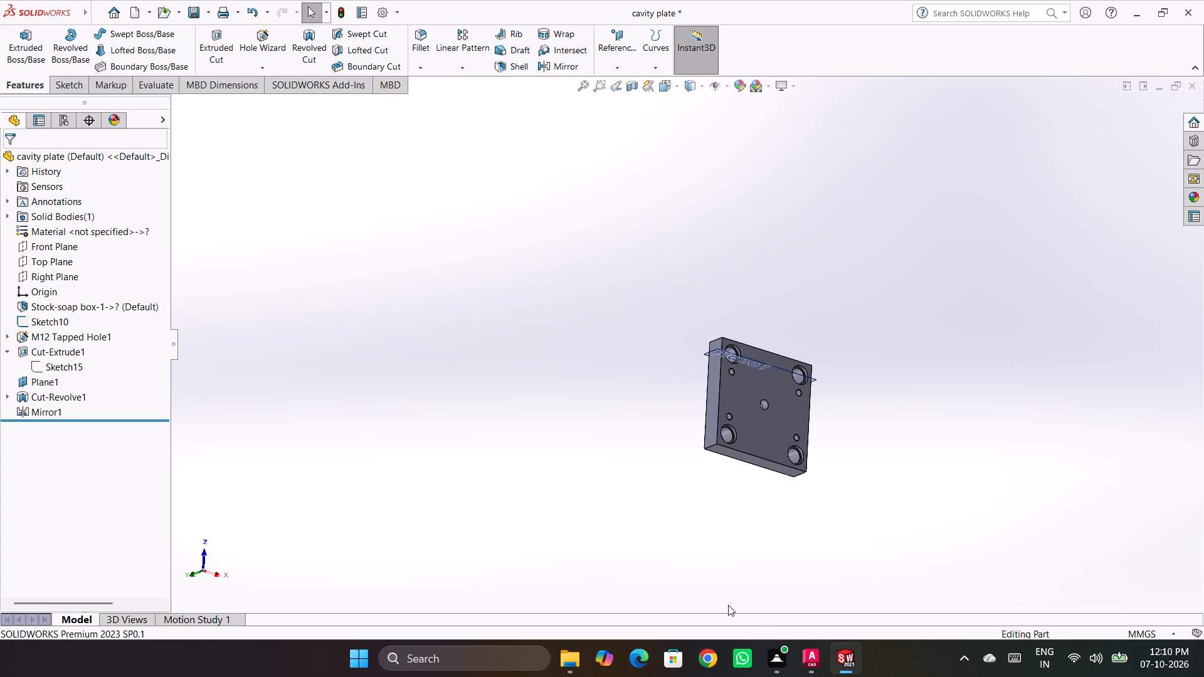
middle_click_drag(858, 395, 810, 374)
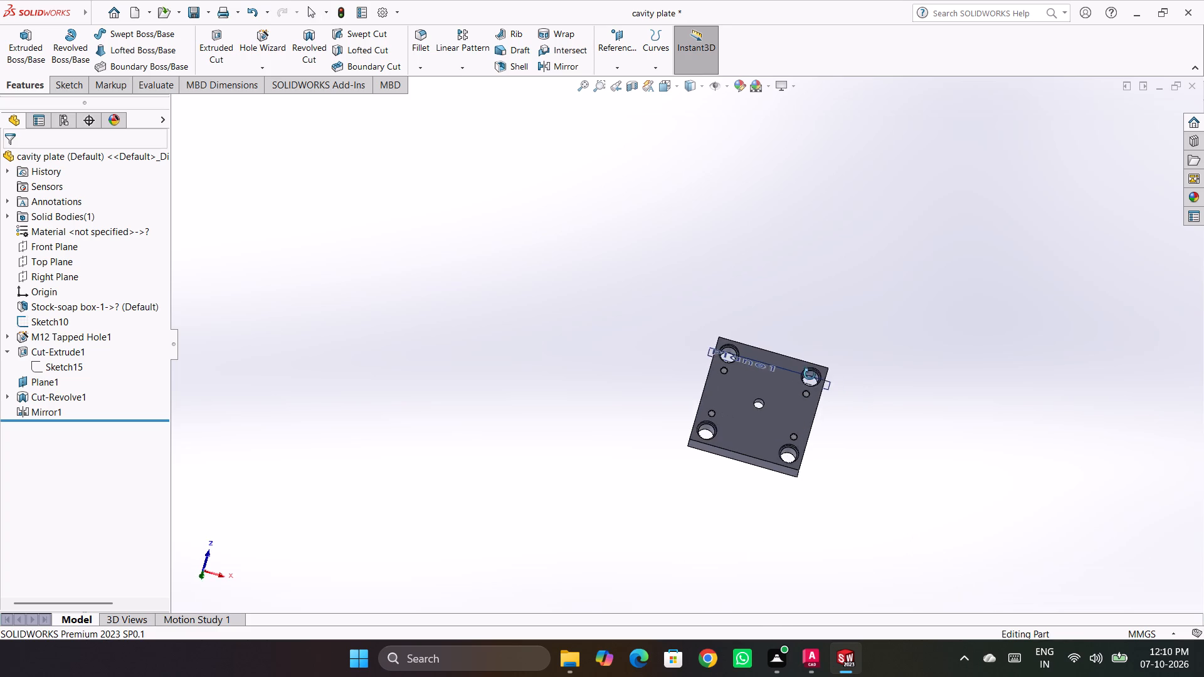
middle_click_drag(810, 374, 818, 391)
scroll(797, 435, "up", 2)
scroll(773, 395, "down", 5)
scroll(688, 357, "down", 2)
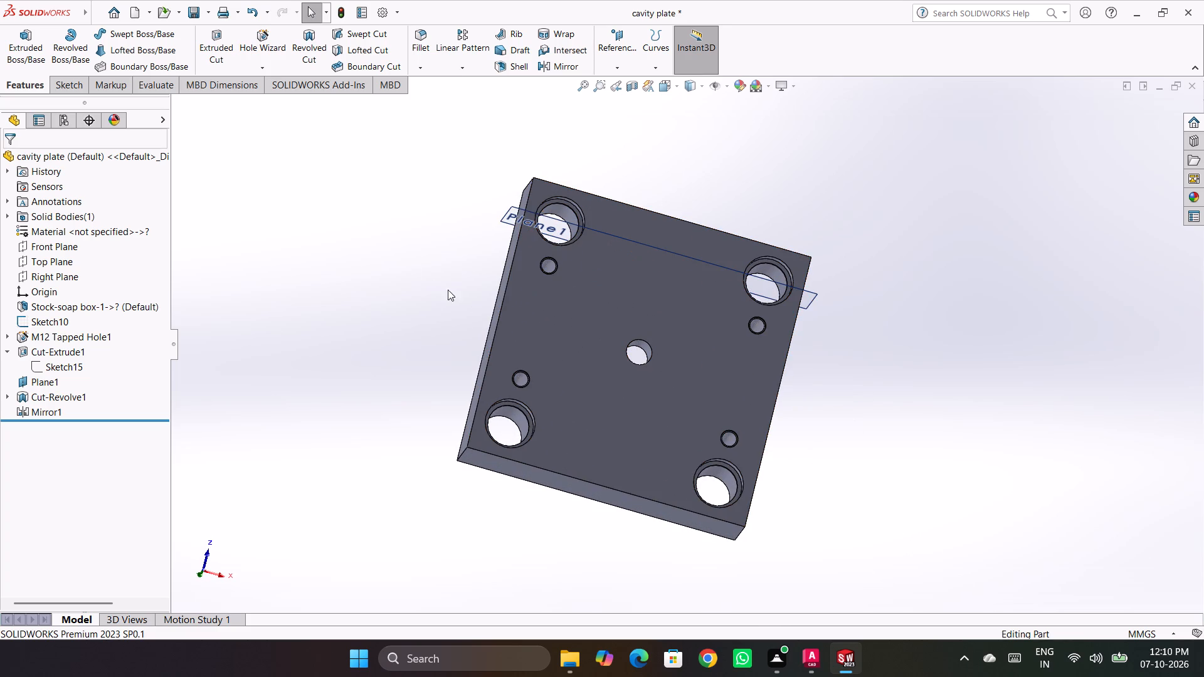
left_click(409, 262)
scroll(833, 245, "up", 1)
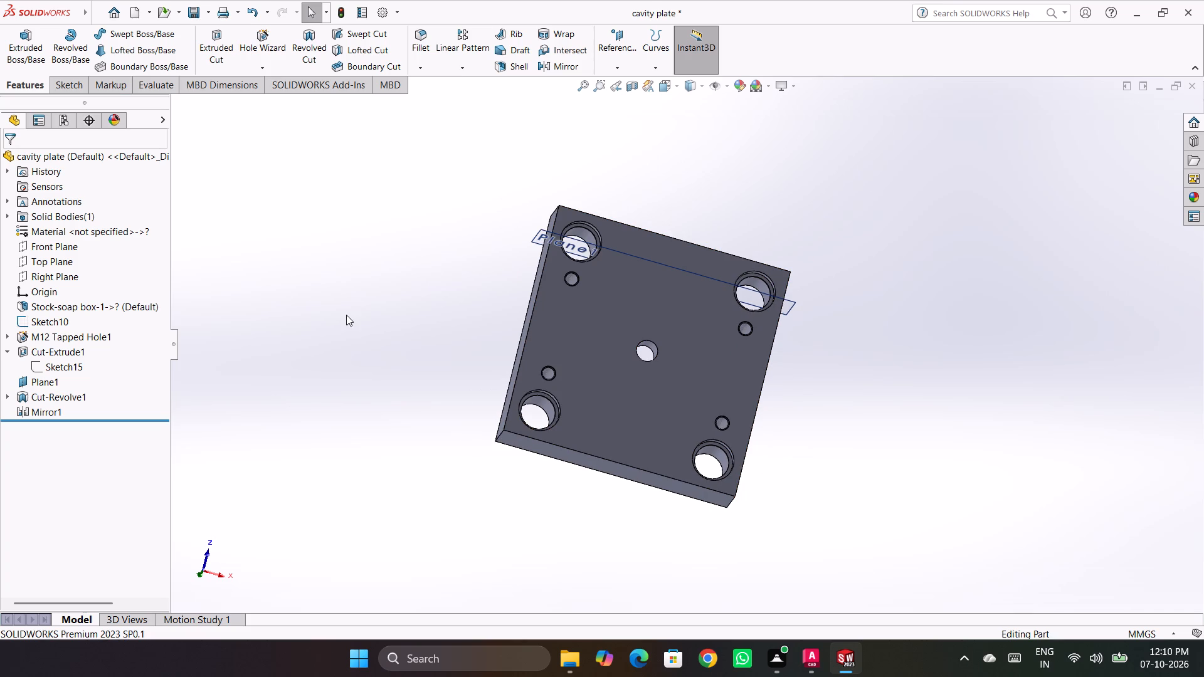
Save the cavity plate part.
key("ctrl+s")
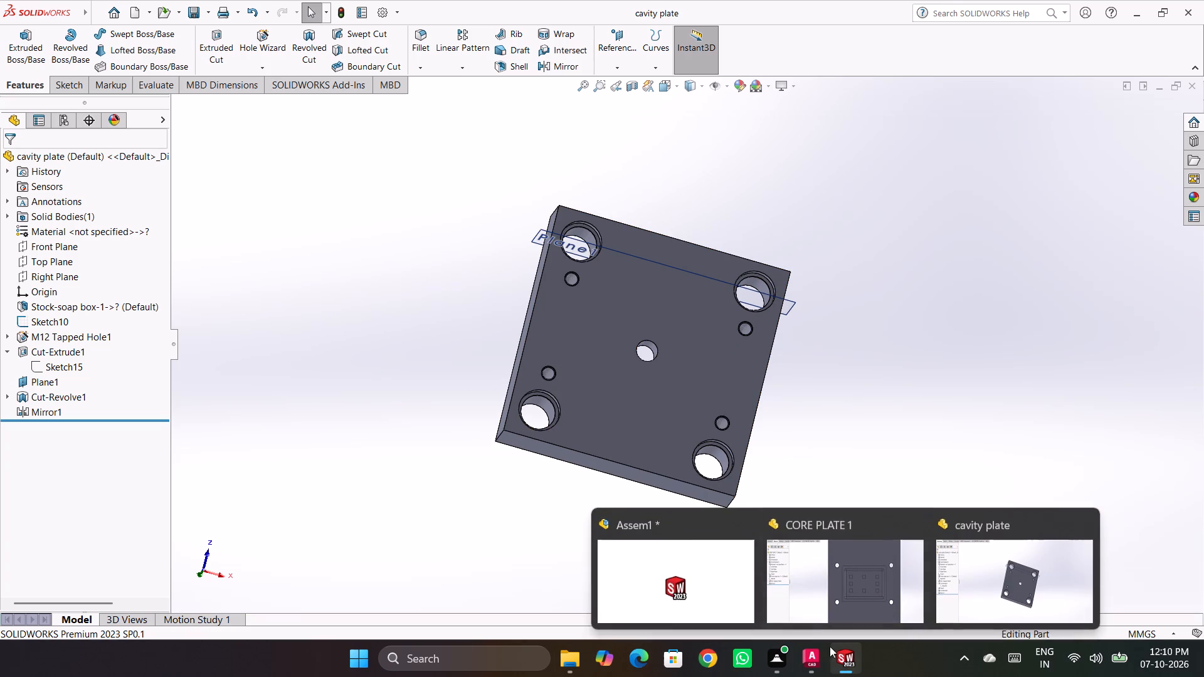
Switch to the Assem1 assembly window and view the mold stack from the side.
left_click(717, 592)
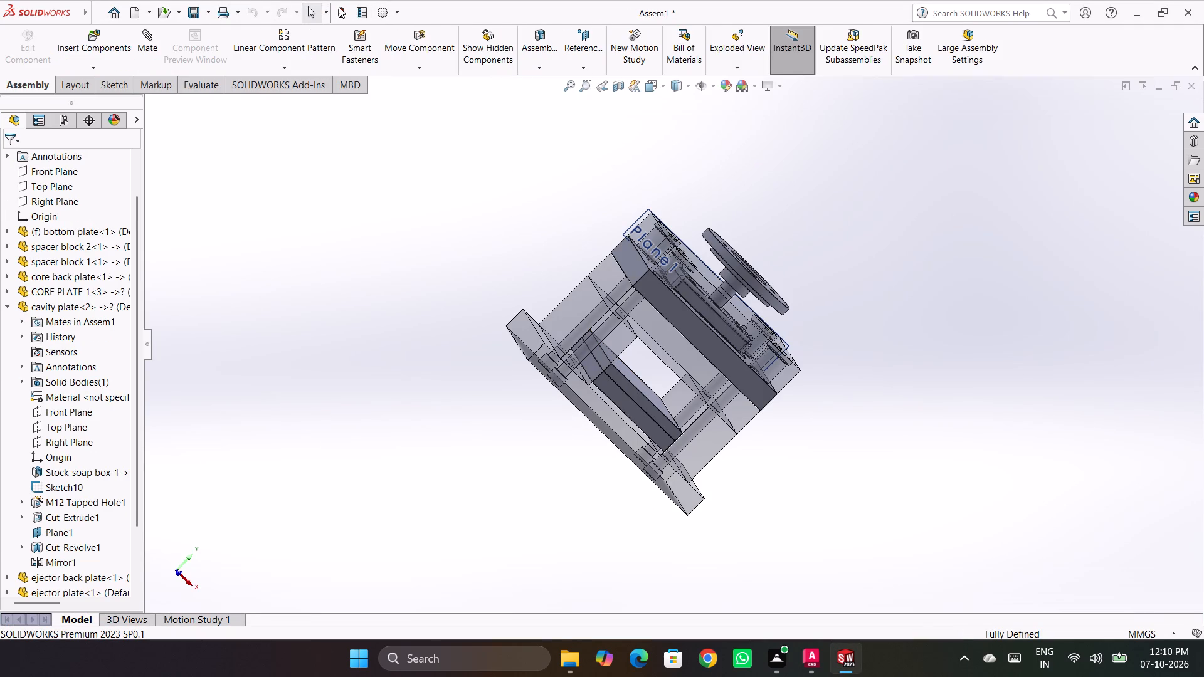
double_click(339, 7)
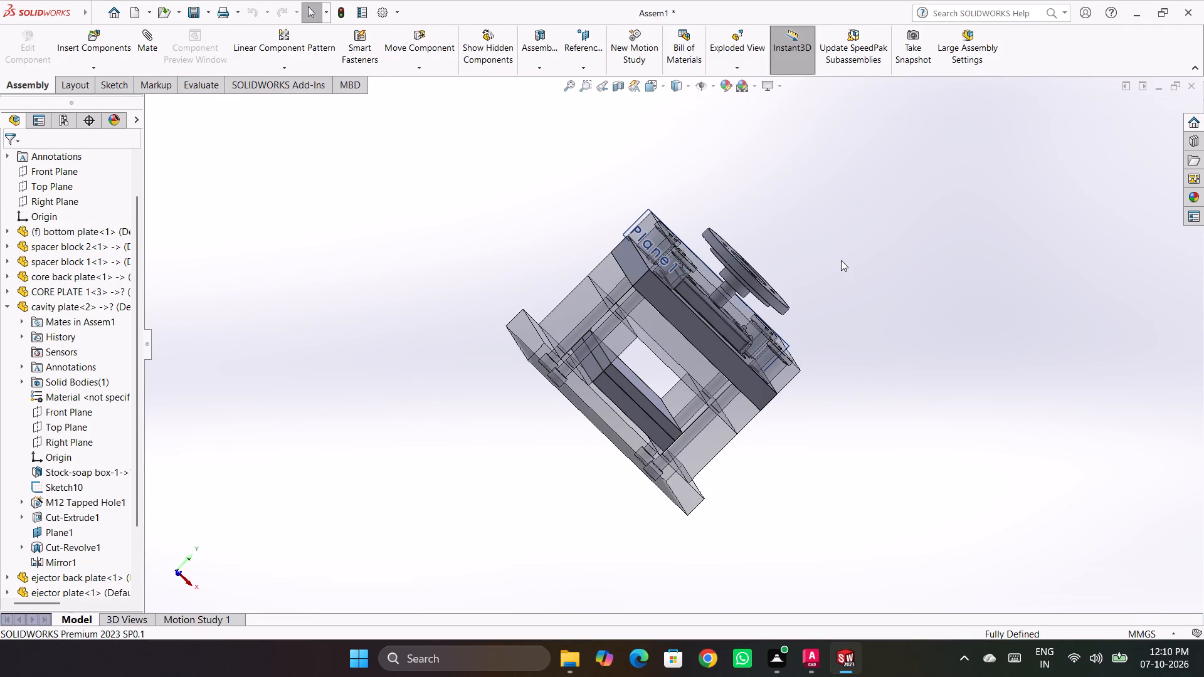
middle_click(841, 260)
middle_click_drag(862, 335, 822, 228)
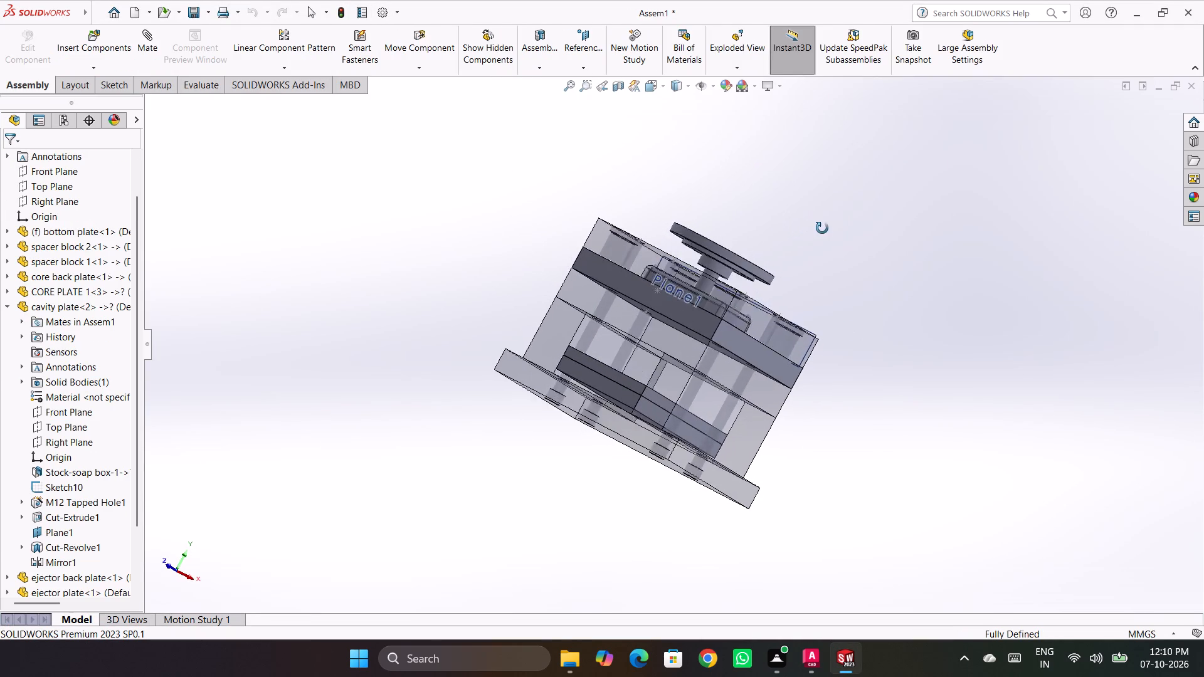
middle_click_drag(822, 228, 825, 228)
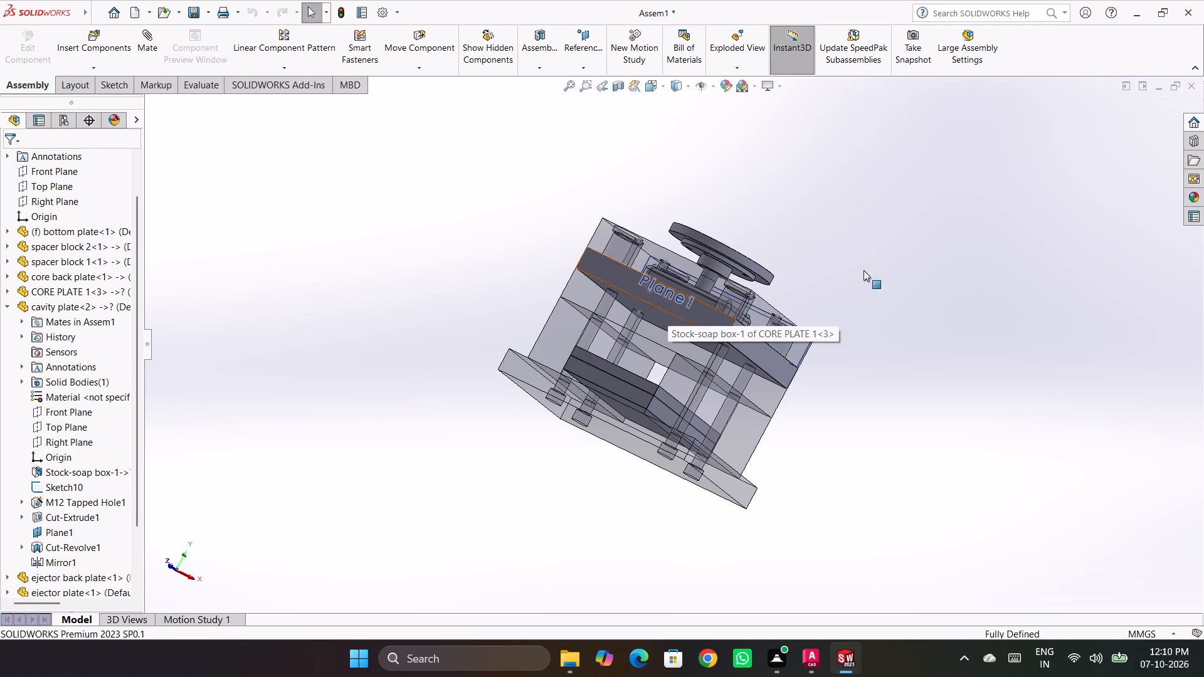
left_click(997, 246)
left_click(982, 256)
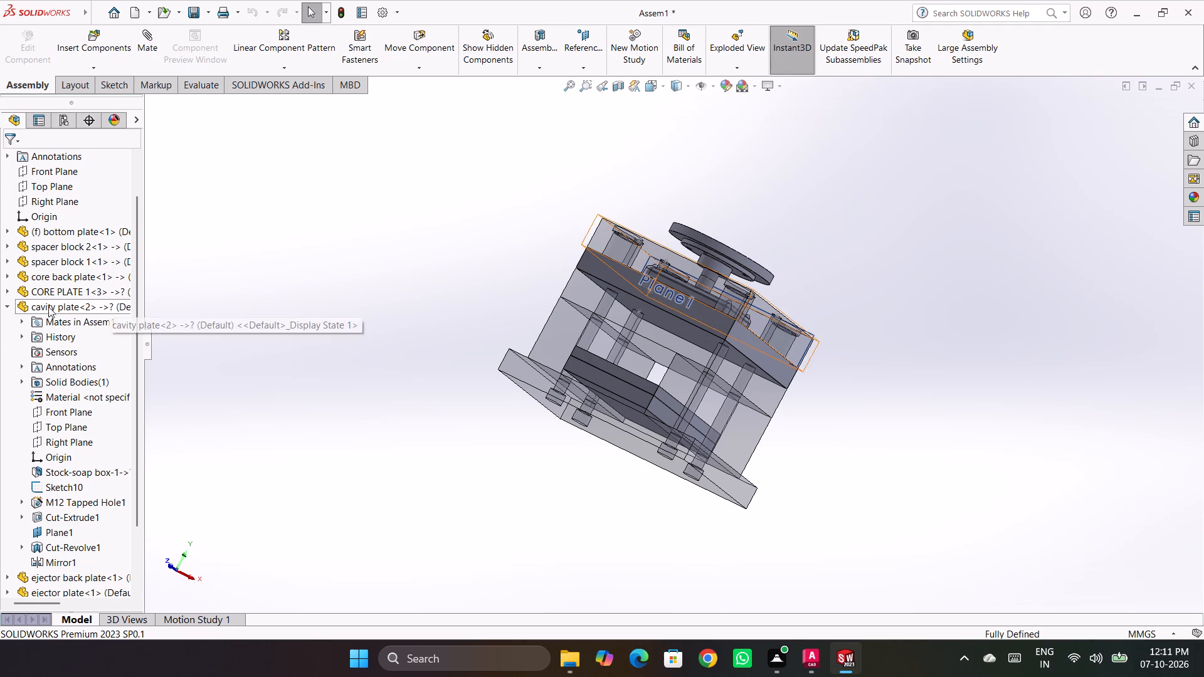
Show the hidden top plate component in the assembly.
scroll(107, 399, "down", 2)
right_click(48, 532)
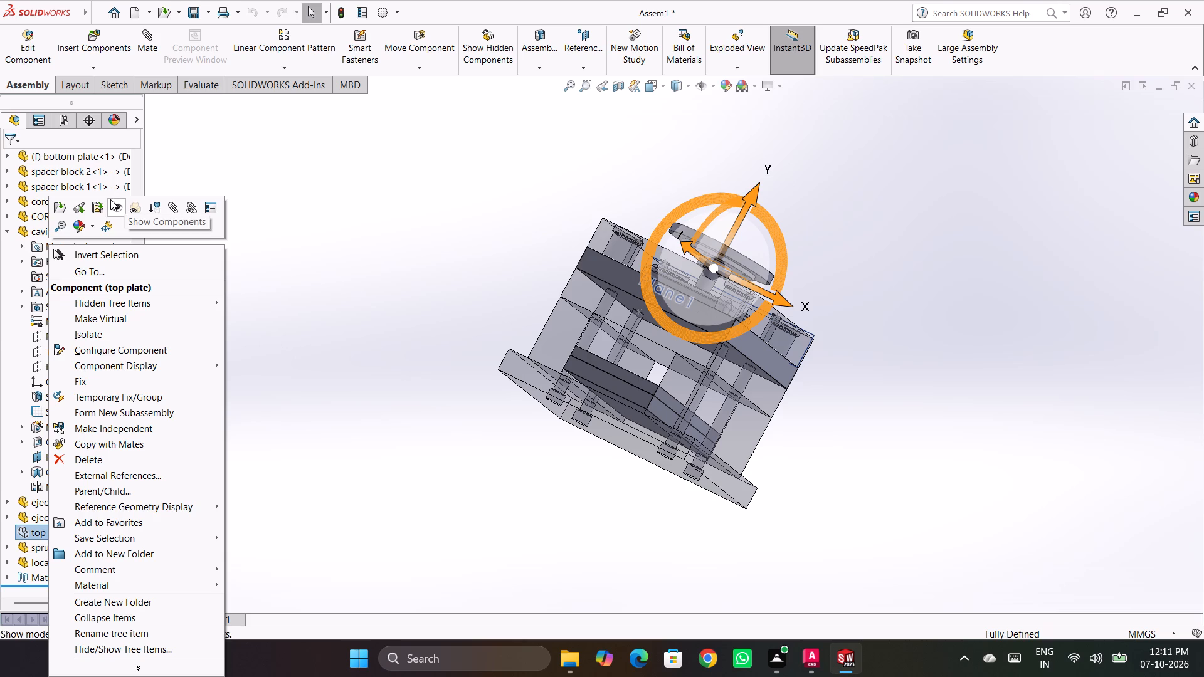
left_click(110, 199)
left_click(284, 225)
left_click(319, 362)
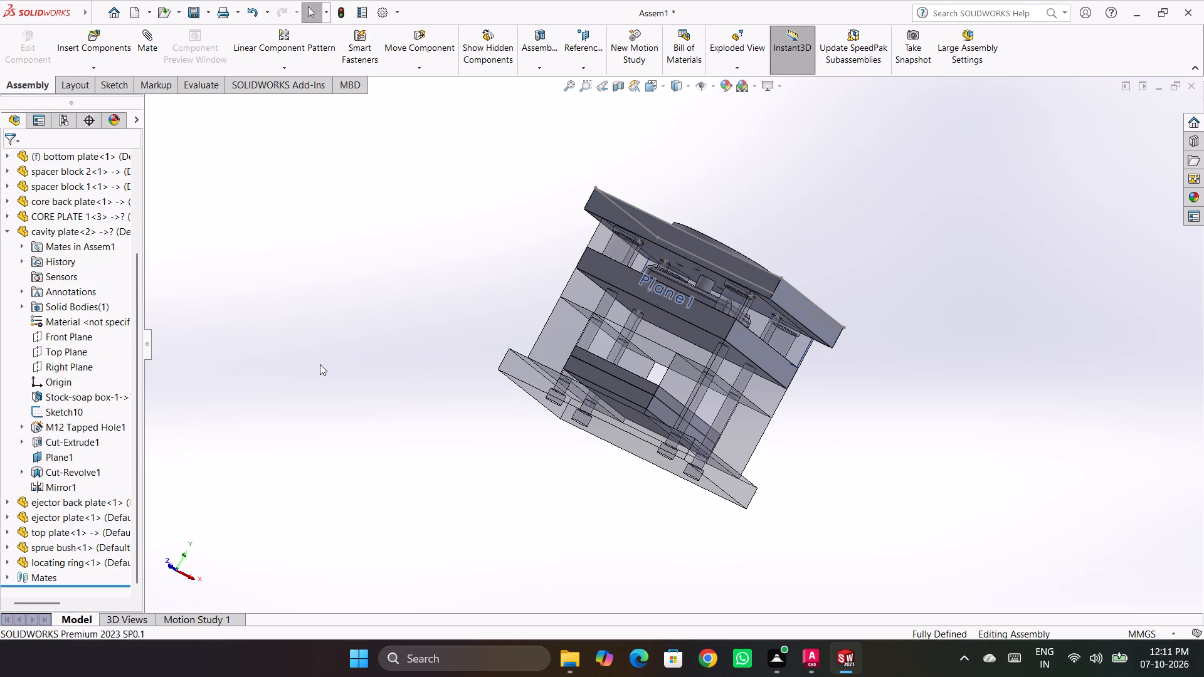
key("Escape")
key("Escape")
key("Escape")
key("Escape")
key("Escape")
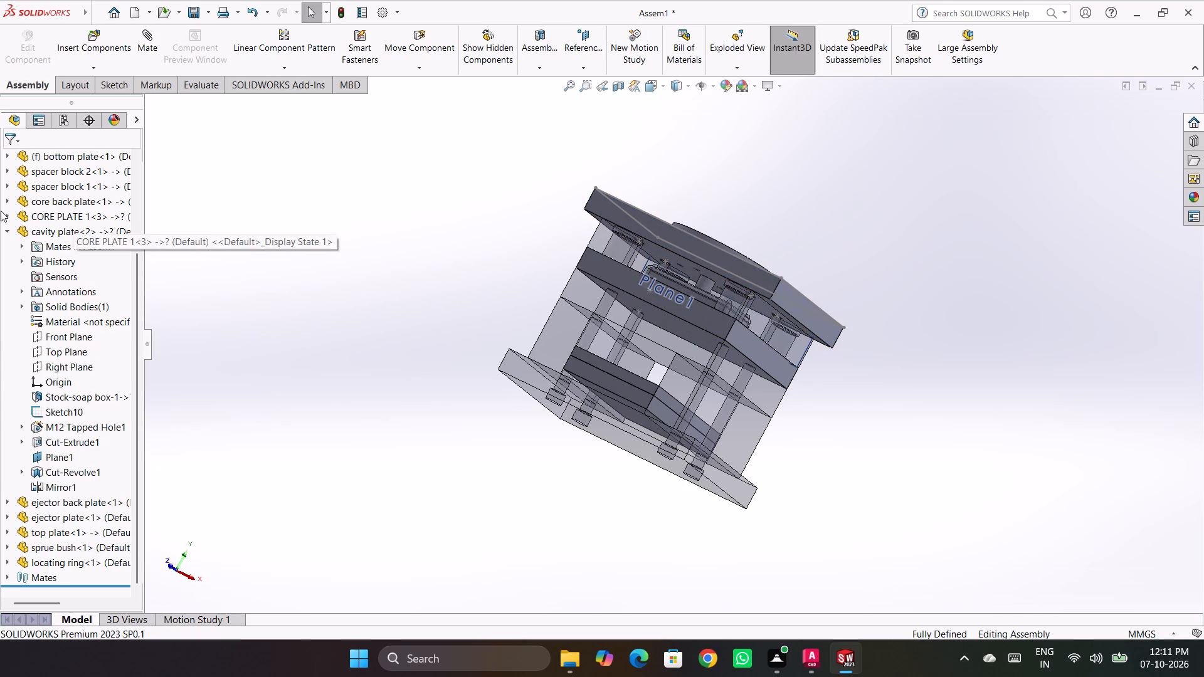
Collapse the cavity plate's feature list and examine the whole mold assembly in isometric and side views.
left_click(4, 233)
left_click(6, 229)
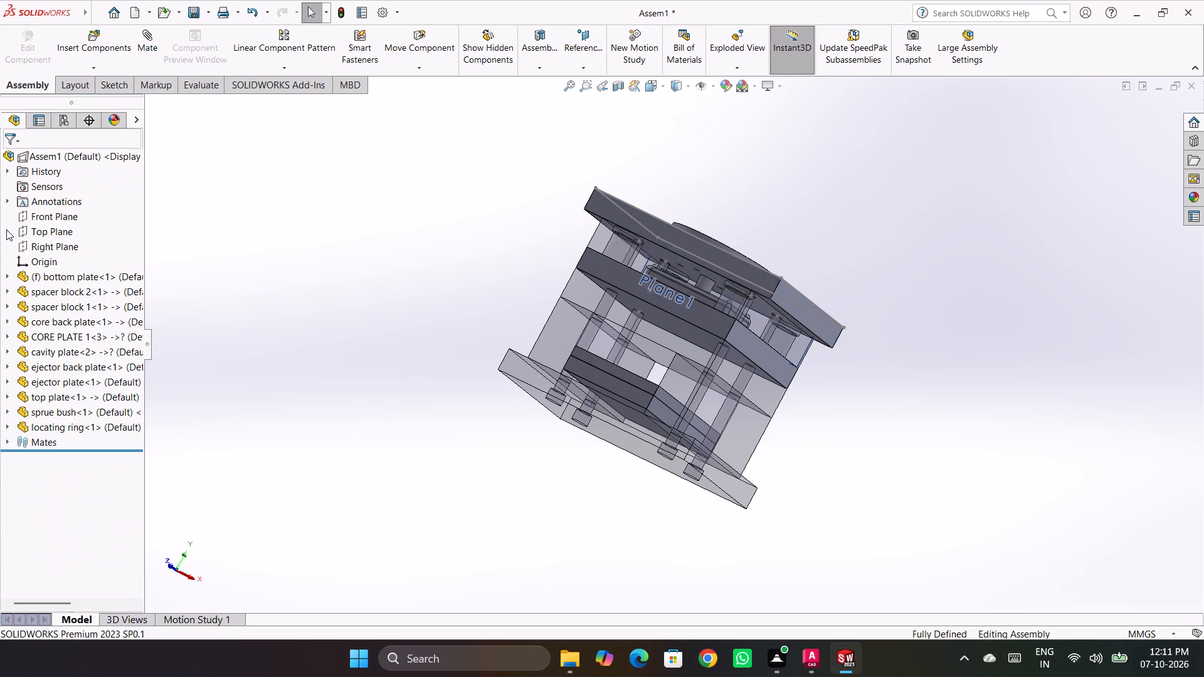
scroll(266, 317, "up", 3)
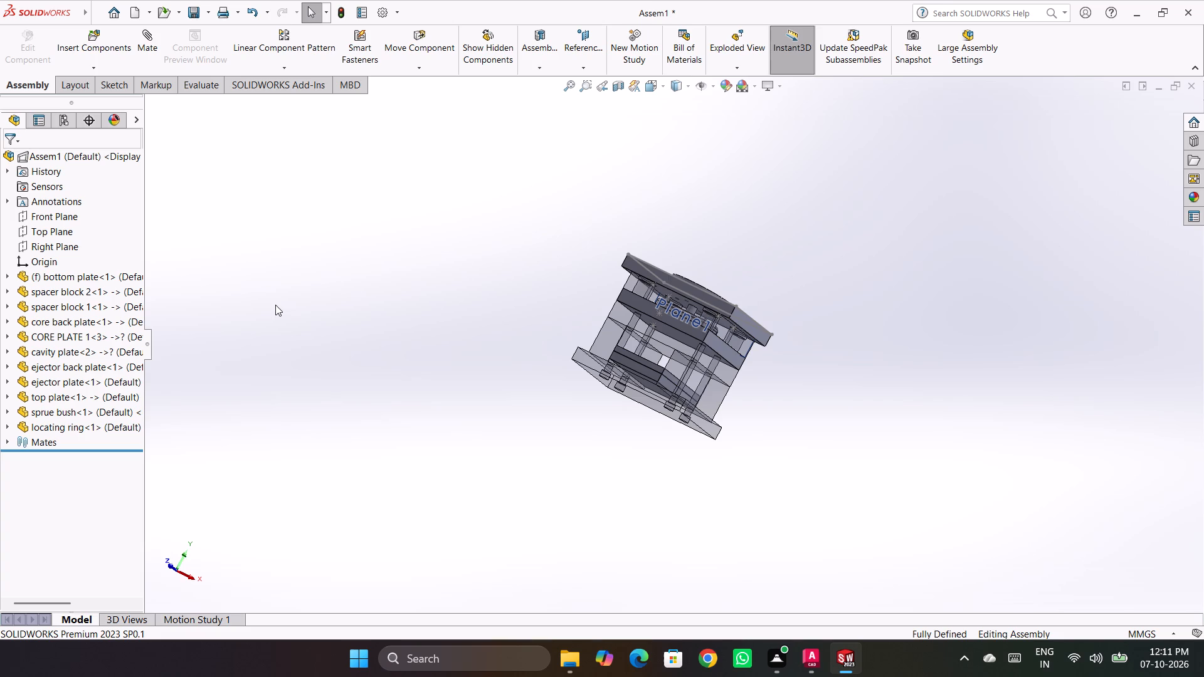
left_click(272, 302)
left_click(266, 302)
left_click(262, 303)
key("ctrl+7")
left_click(307, 323)
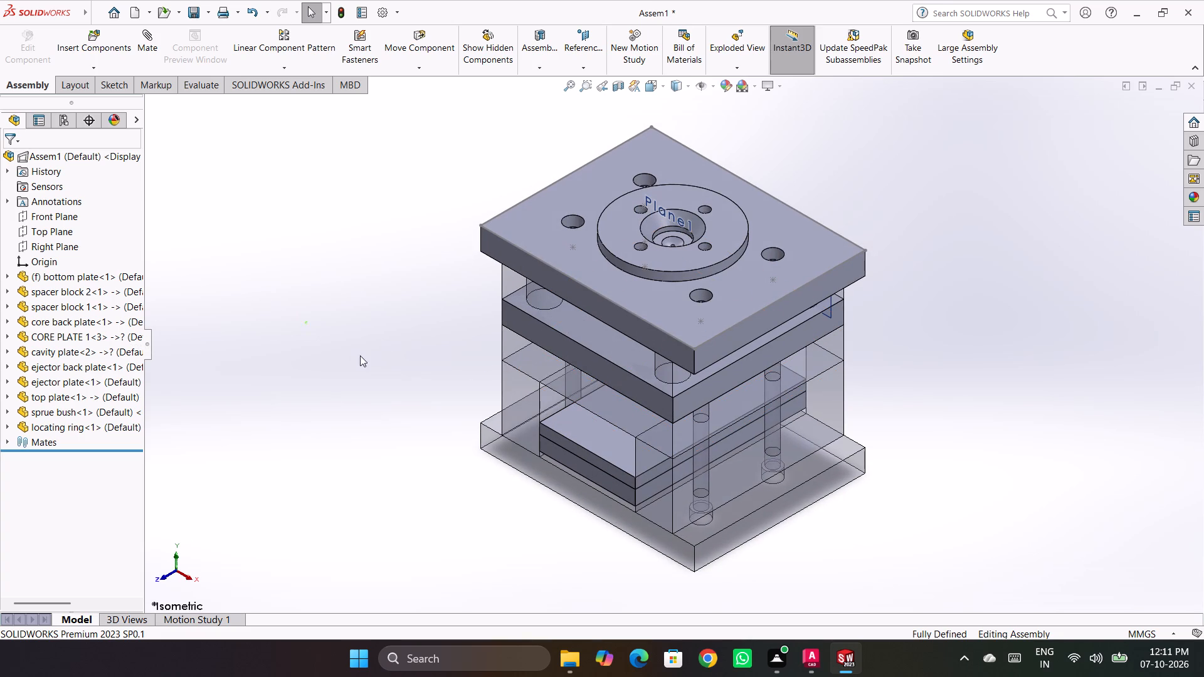
middle_click_drag(430, 432, 445, 357)
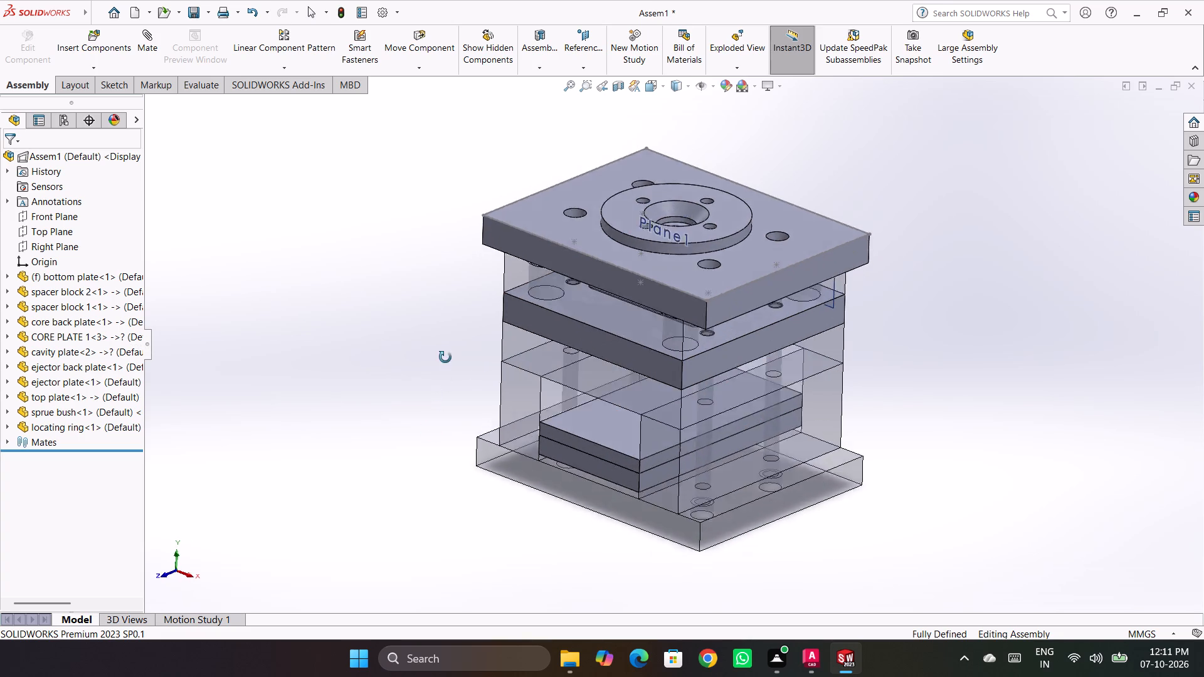
middle_click_drag(445, 357, 448, 327)
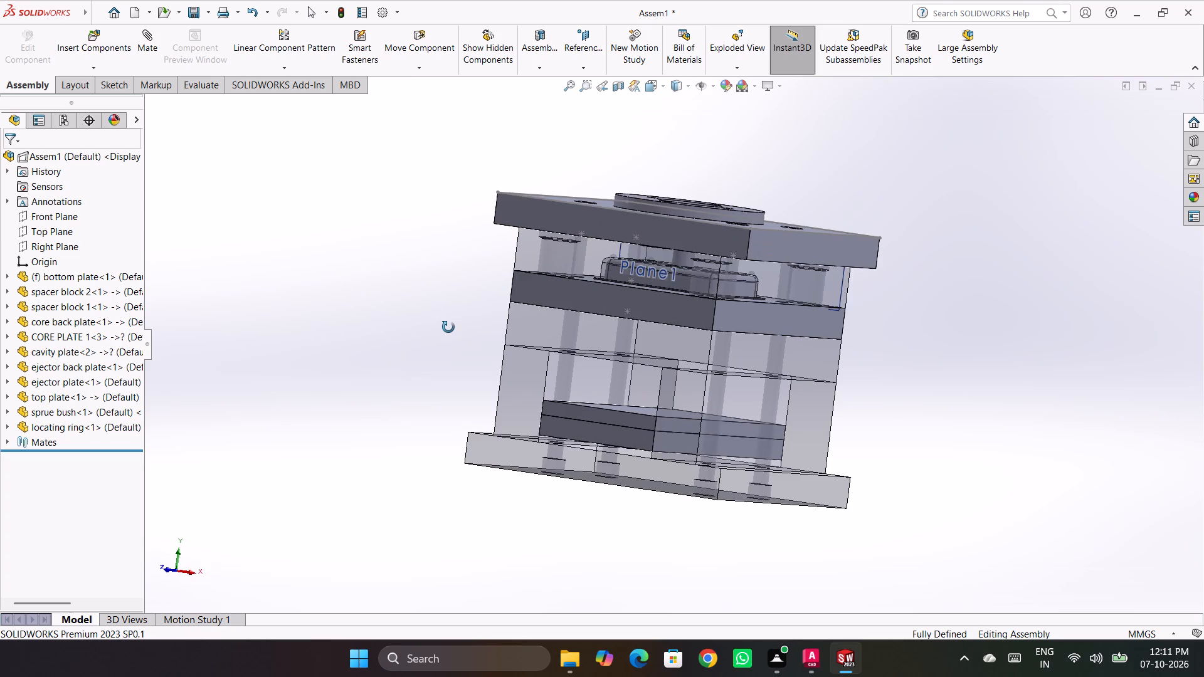
middle_click_drag(448, 327, 449, 337)
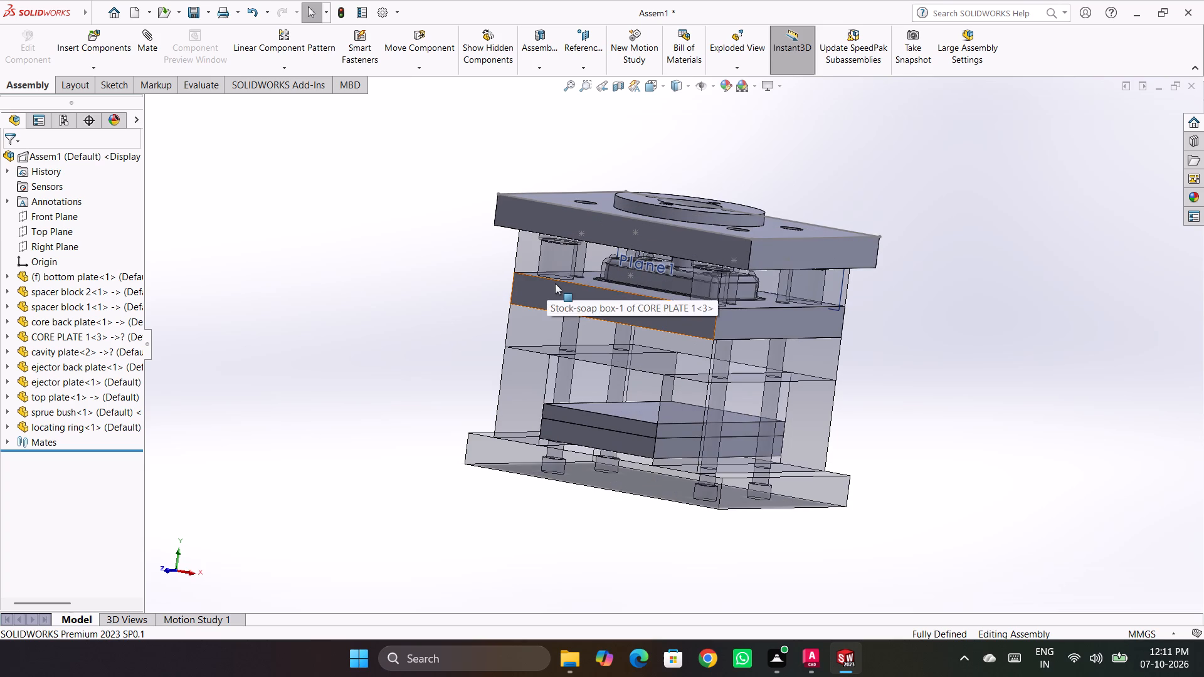
Open CORE PLATE 1 from the assembly in its own window and examine its core side and underside.
right_click(633, 305)
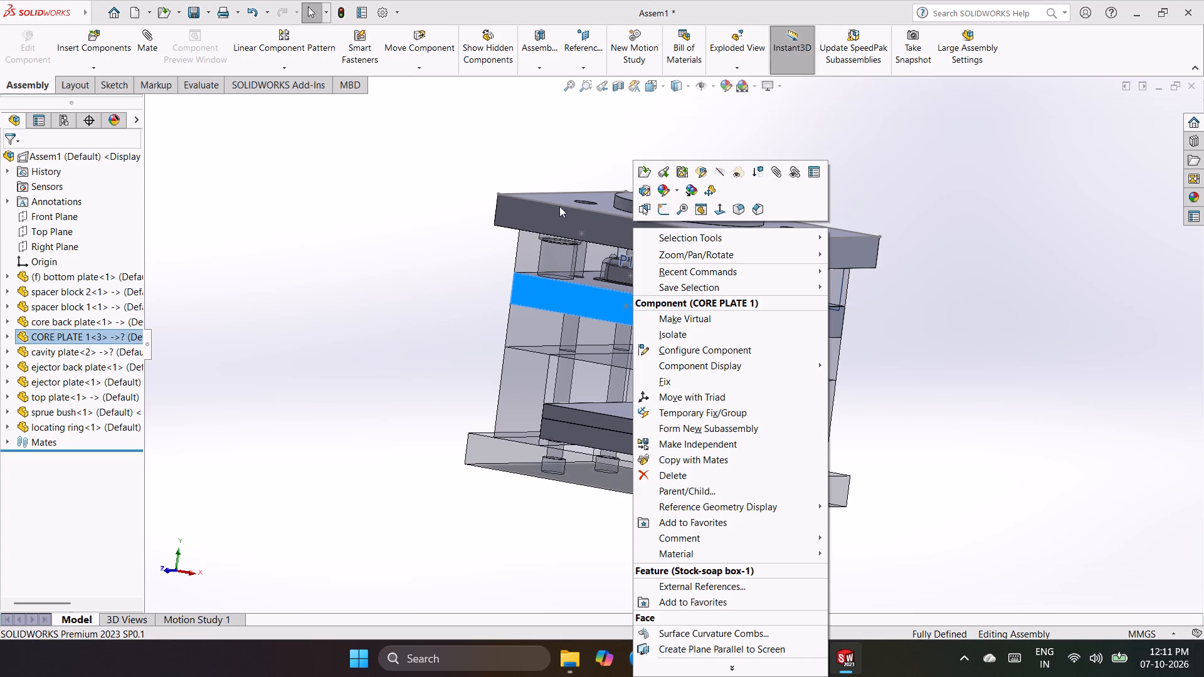
left_click(640, 168)
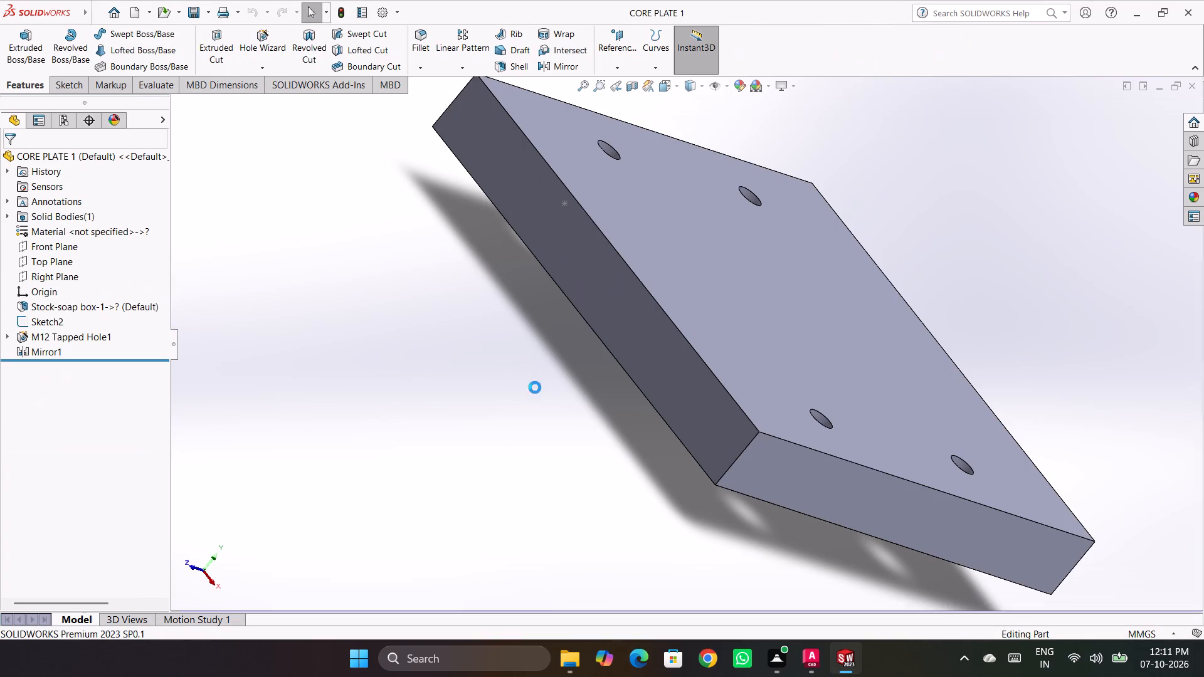
middle_click_drag(546, 426, 546, 409)
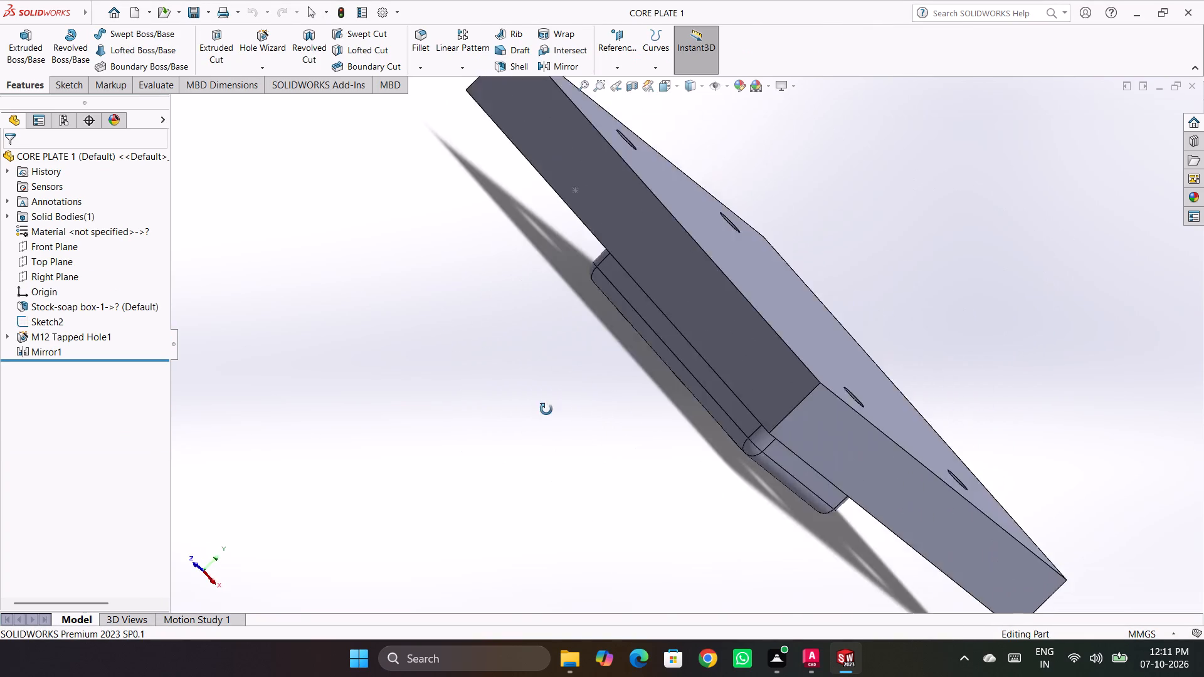
middle_click_drag(546, 409, 658, 554)
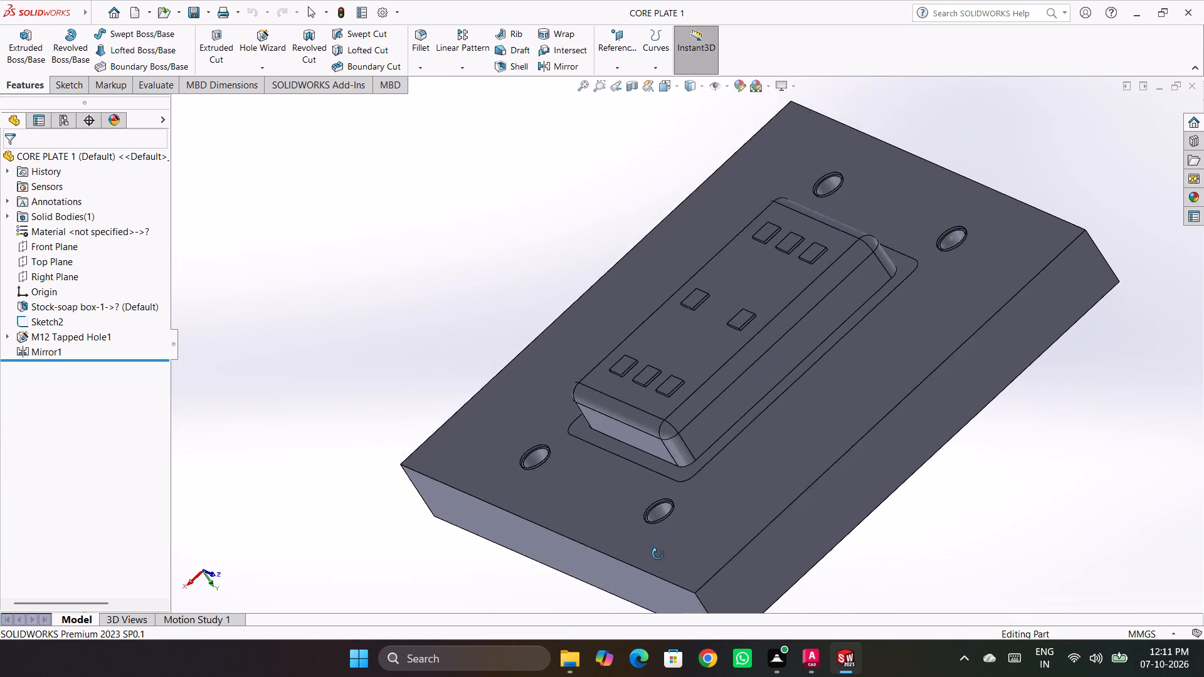
middle_click_drag(658, 554, 647, 542)
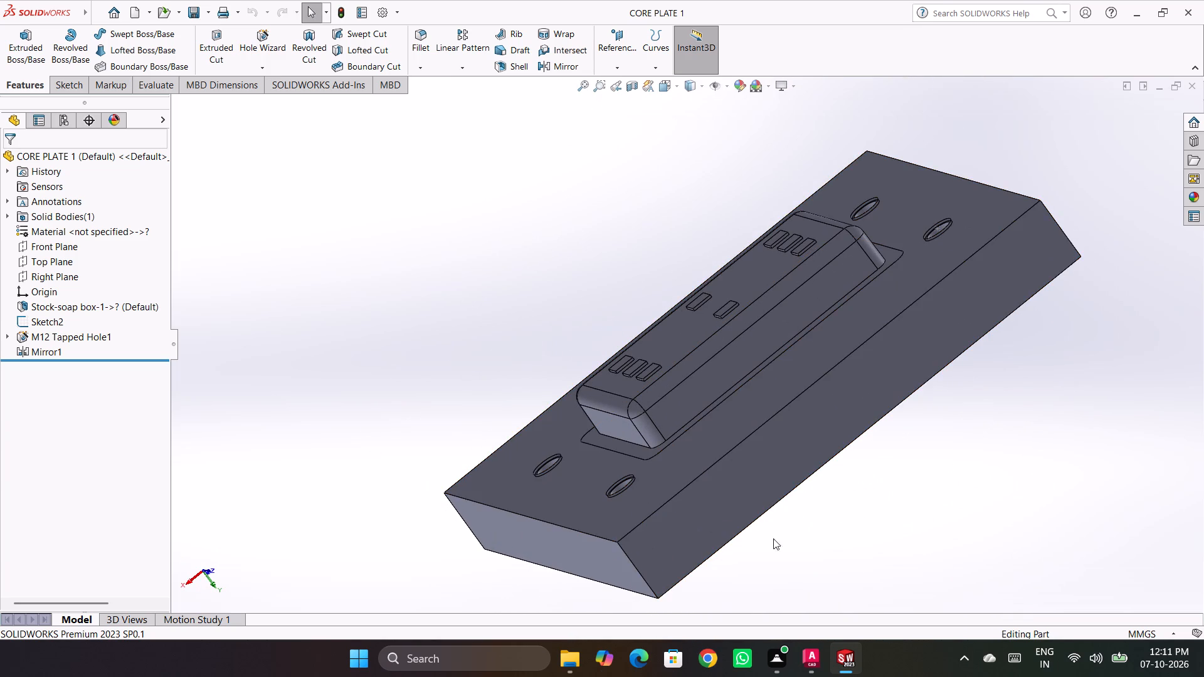
middle_click_drag(852, 550, 799, 516)
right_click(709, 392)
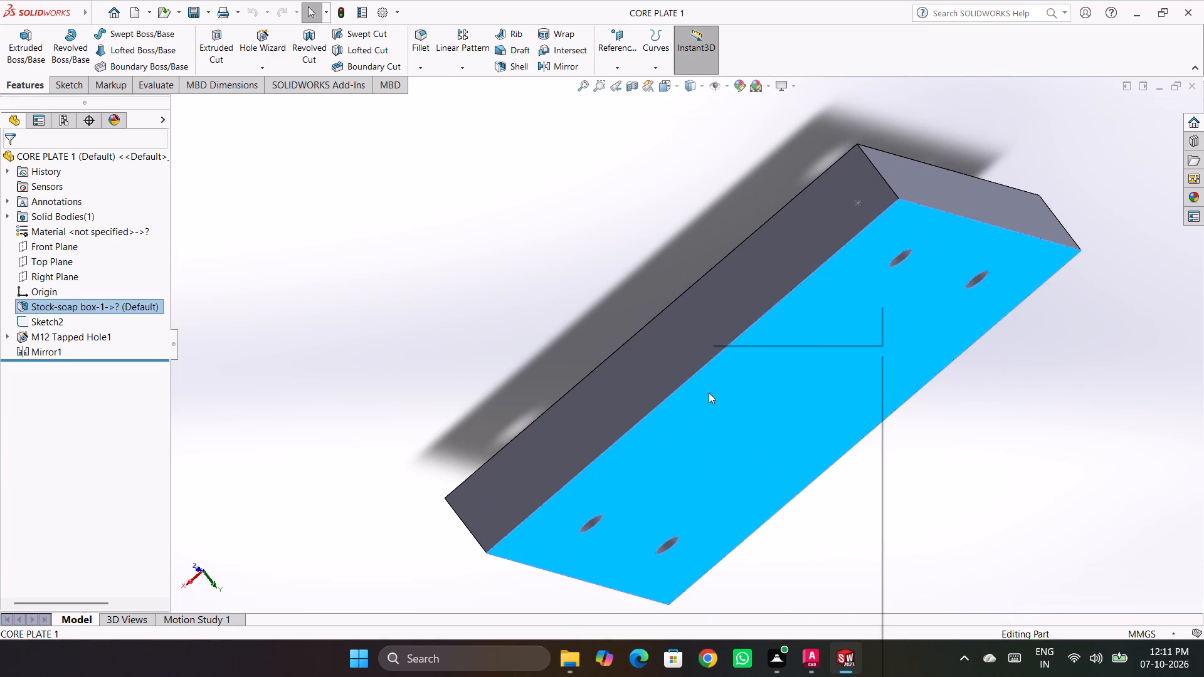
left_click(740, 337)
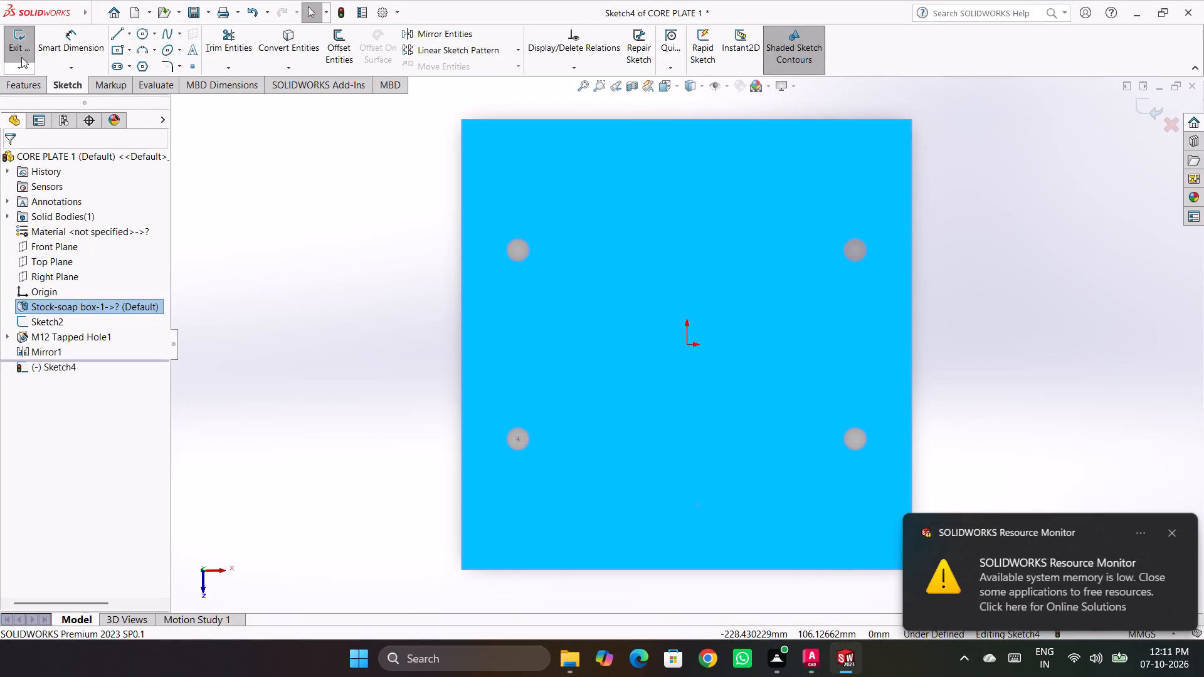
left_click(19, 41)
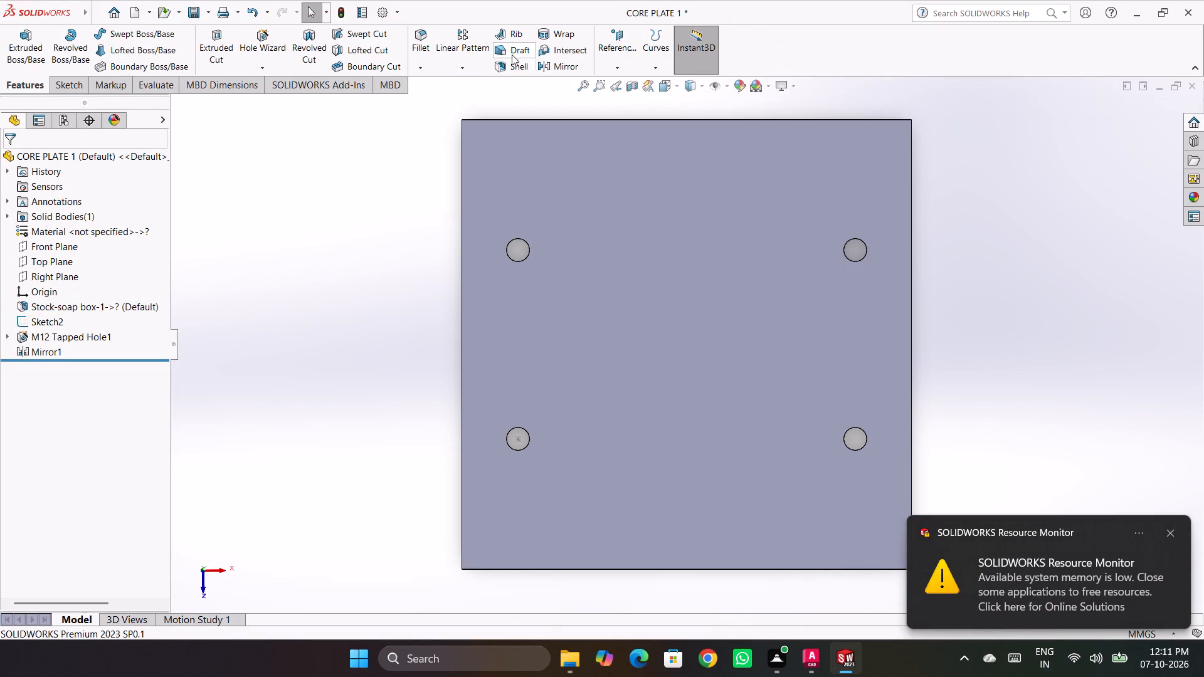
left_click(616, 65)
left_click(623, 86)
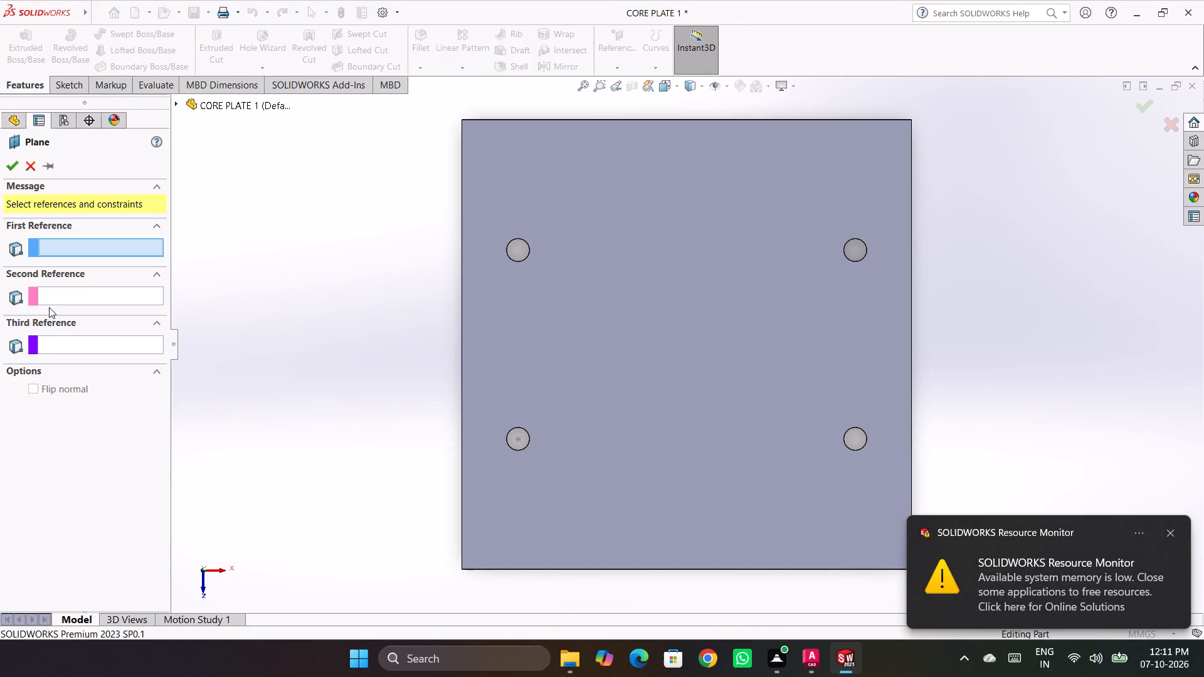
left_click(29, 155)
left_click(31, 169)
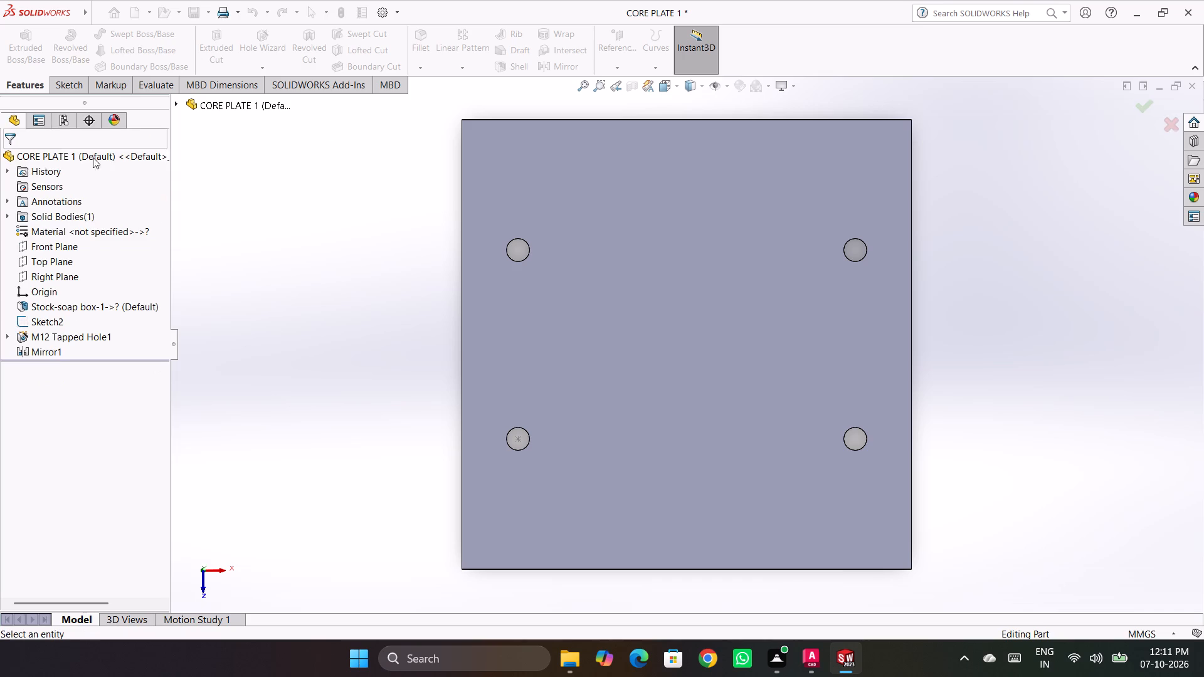
Close SOLIDWORKS, saving all modified documents, including Assem1 and CORE PLATE 1.
left_click(1186, 7)
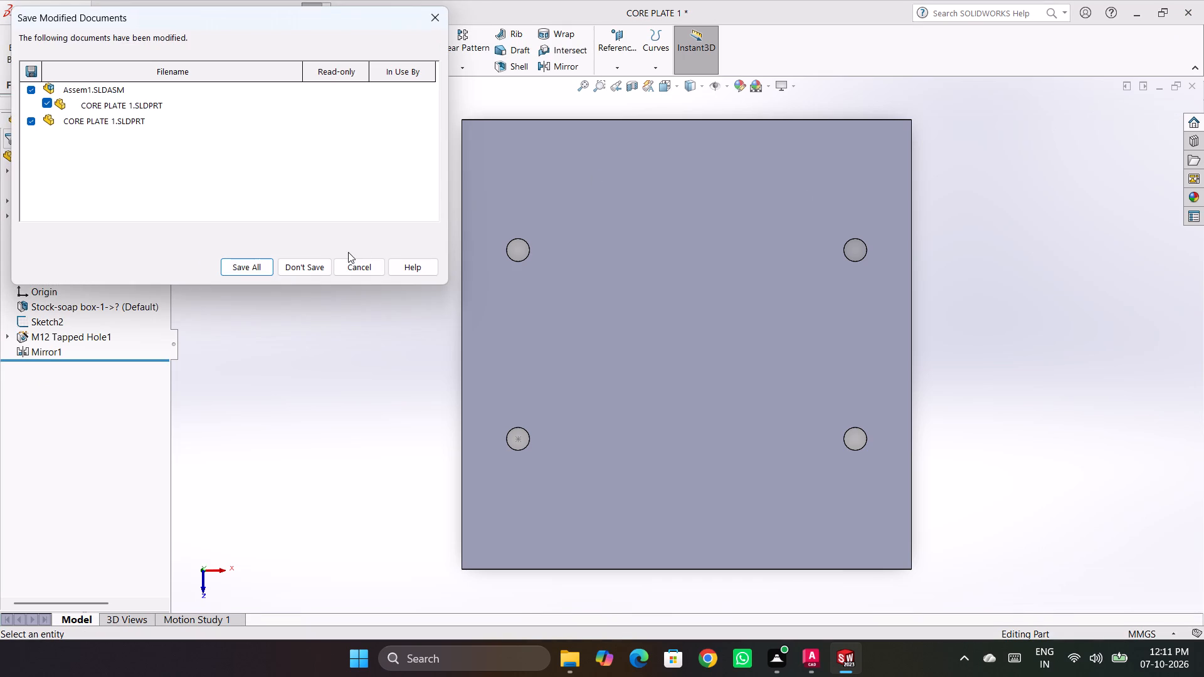
left_click(235, 267)
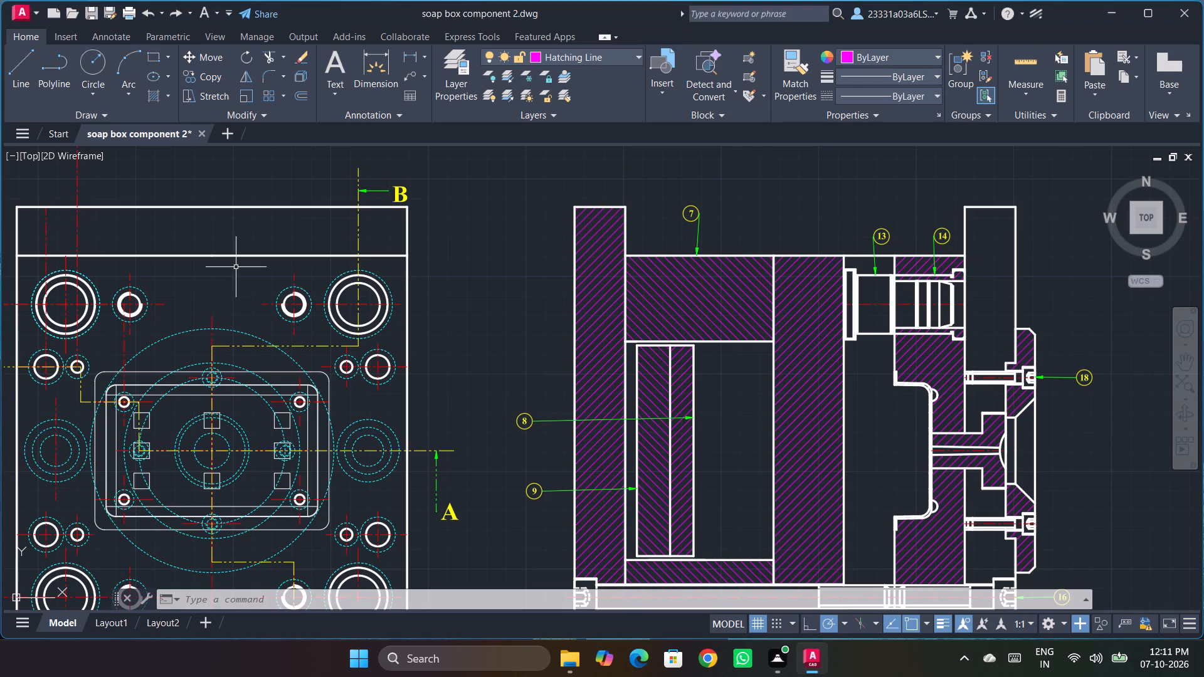
Close AutoCAD, saving the changes to soap box component 2.dwg.
left_click(1183, 11)
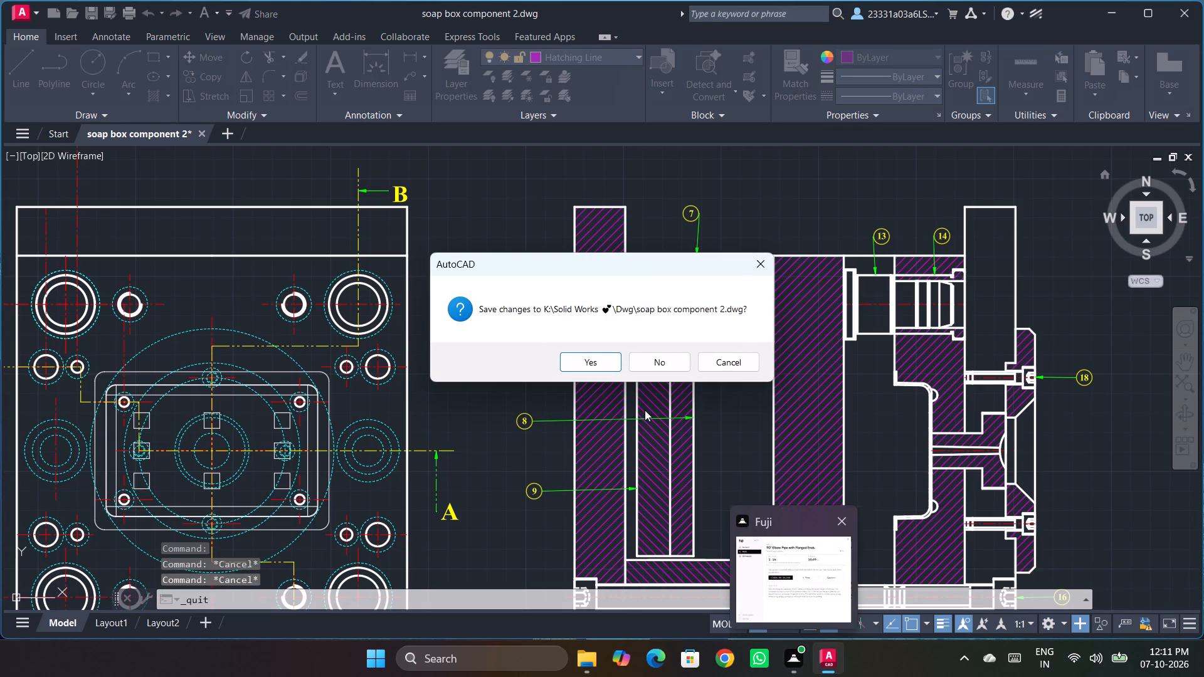
left_click(604, 364)
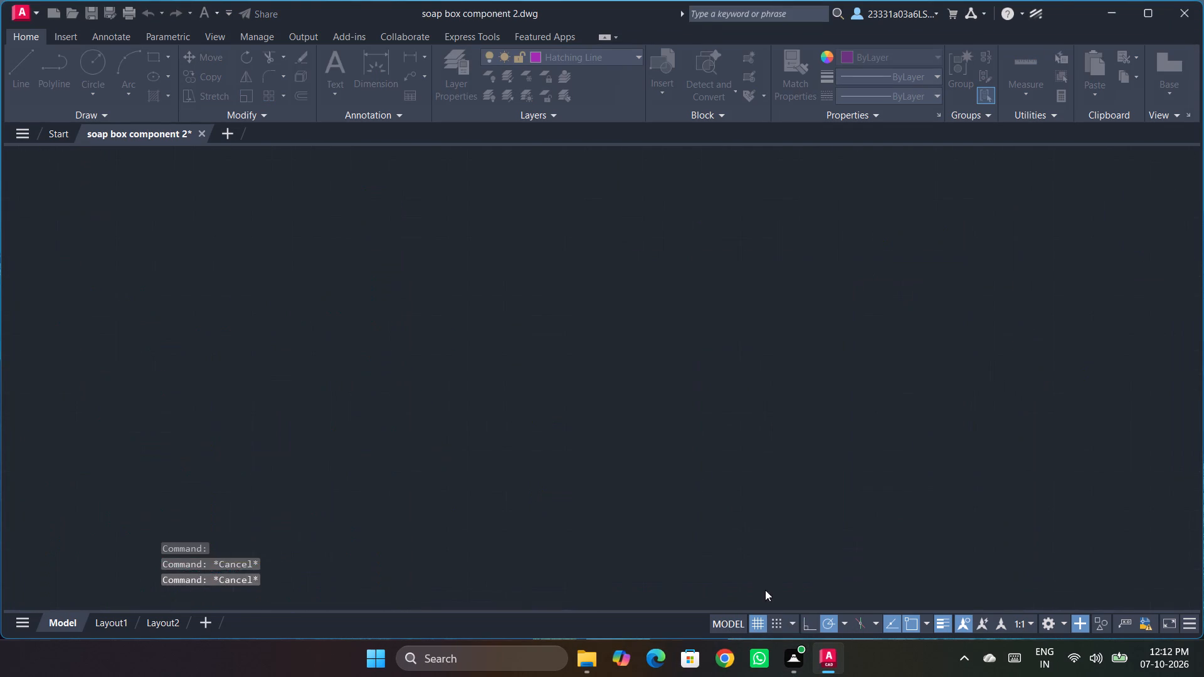